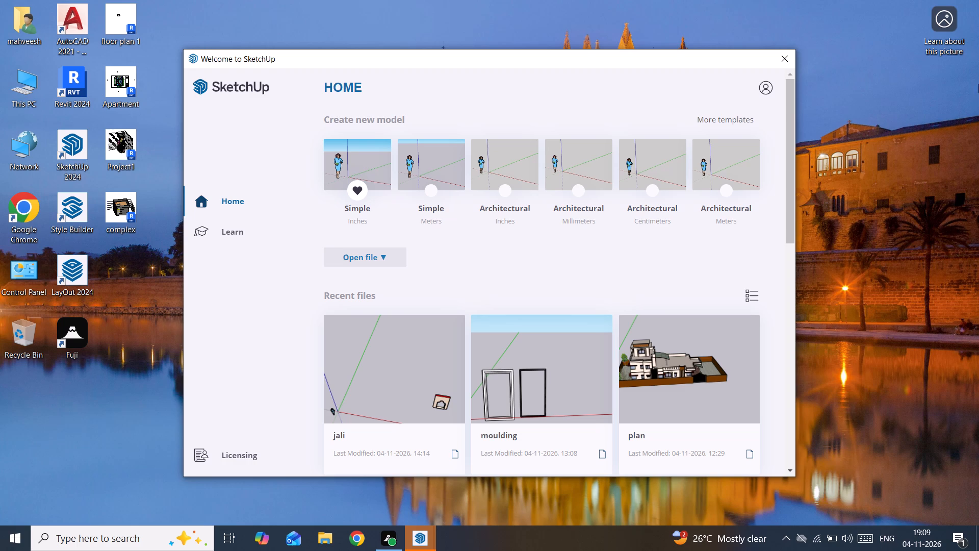
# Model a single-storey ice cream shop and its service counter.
# Create a new model from the Simple template in inches.
pyautogui.click(384, 154)
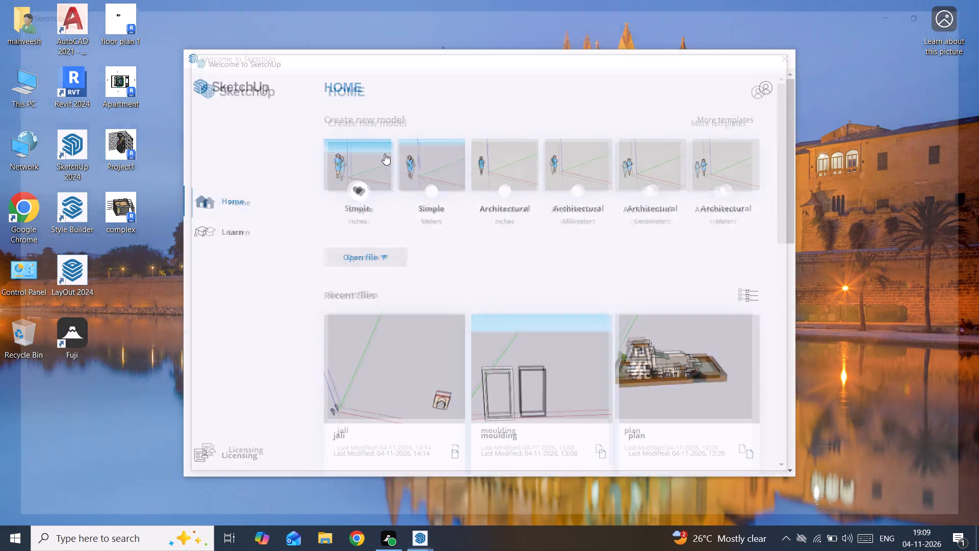
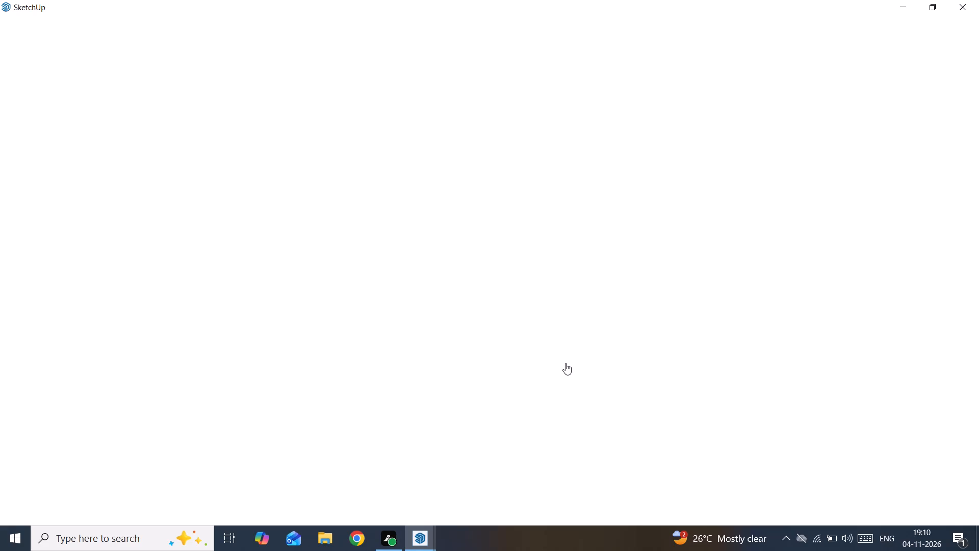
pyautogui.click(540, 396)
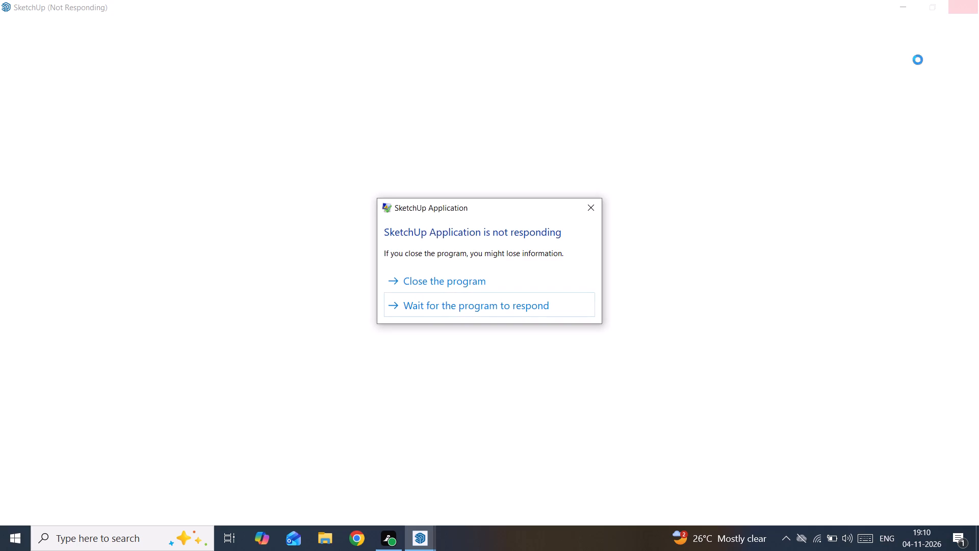
# Force the unresponsive SketchUp program to close instead of waiting for it to respond.
pyautogui.click(505, 280)
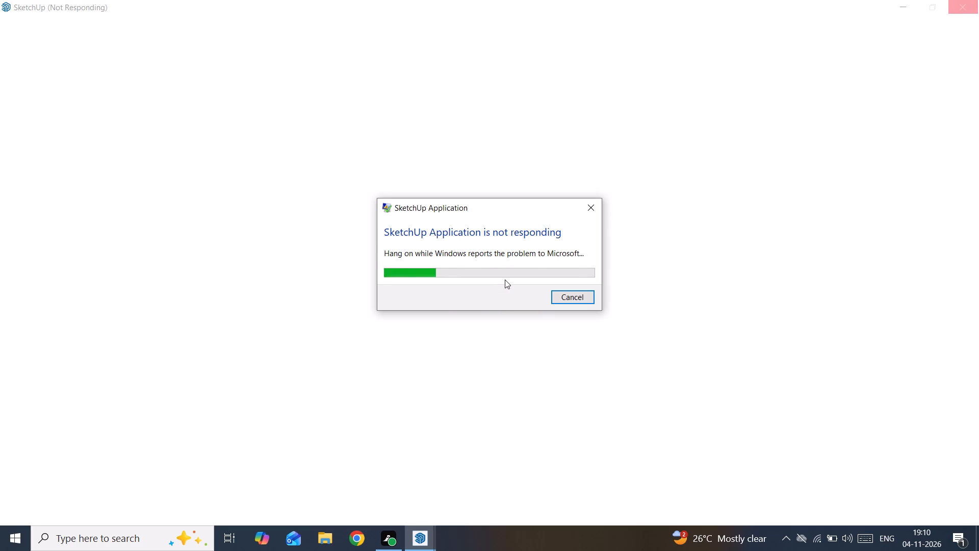
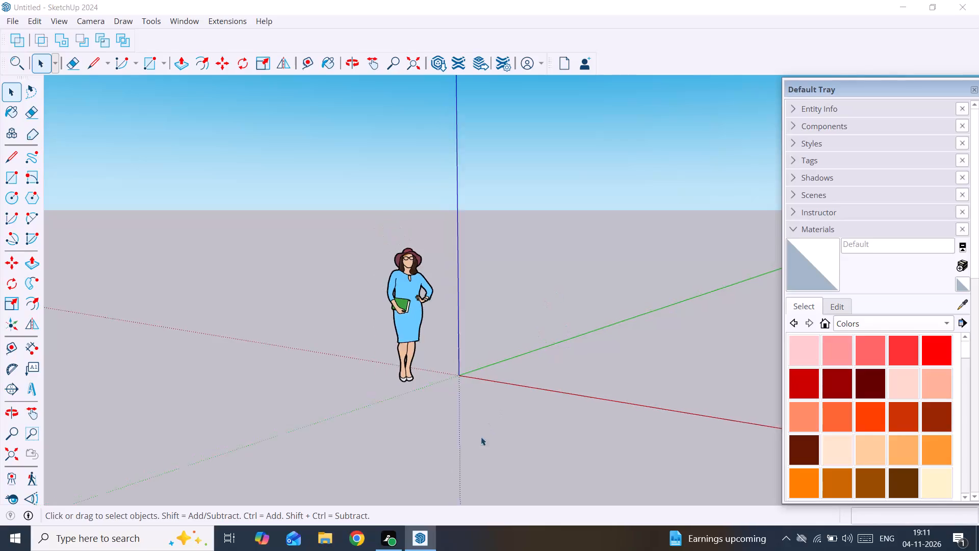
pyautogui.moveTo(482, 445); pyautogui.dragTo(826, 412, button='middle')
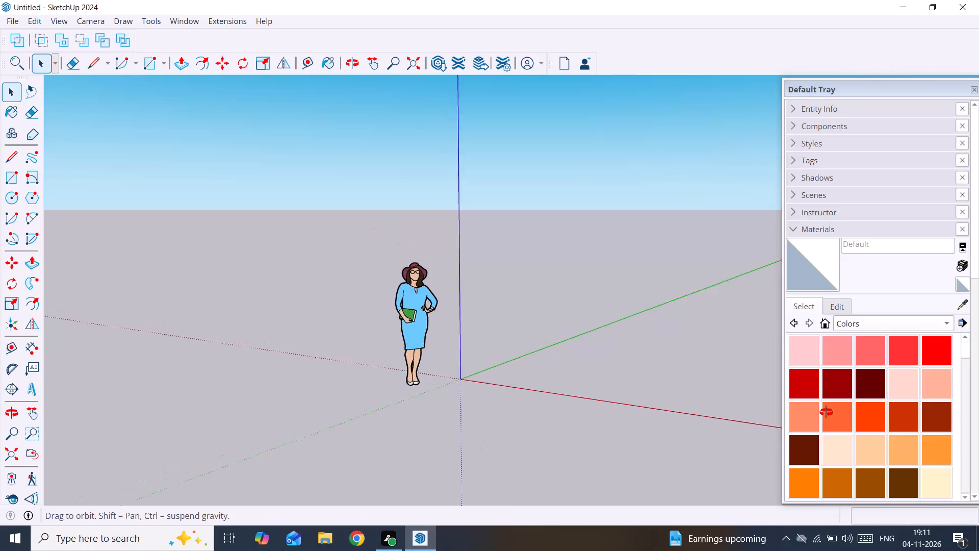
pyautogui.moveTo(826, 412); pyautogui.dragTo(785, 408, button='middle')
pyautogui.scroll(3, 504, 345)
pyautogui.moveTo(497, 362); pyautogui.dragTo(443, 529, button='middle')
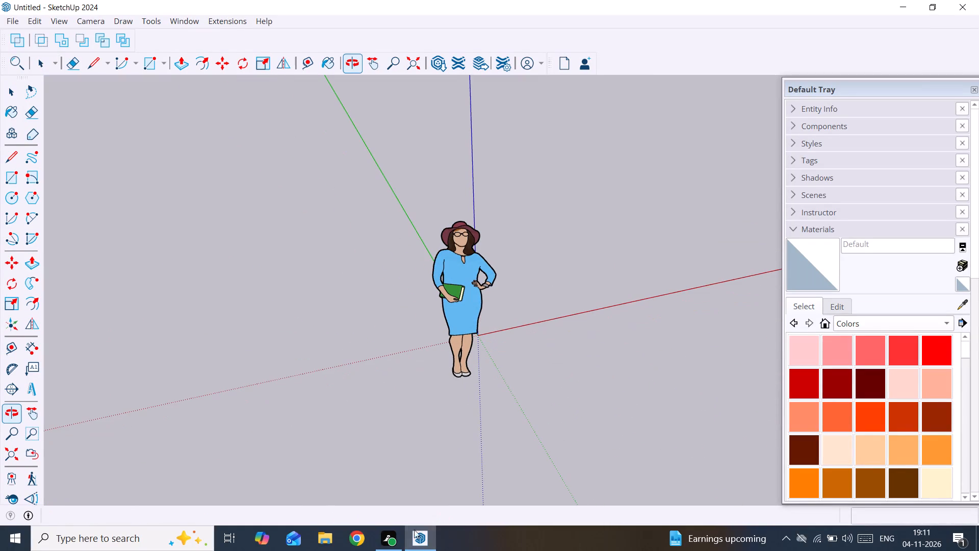
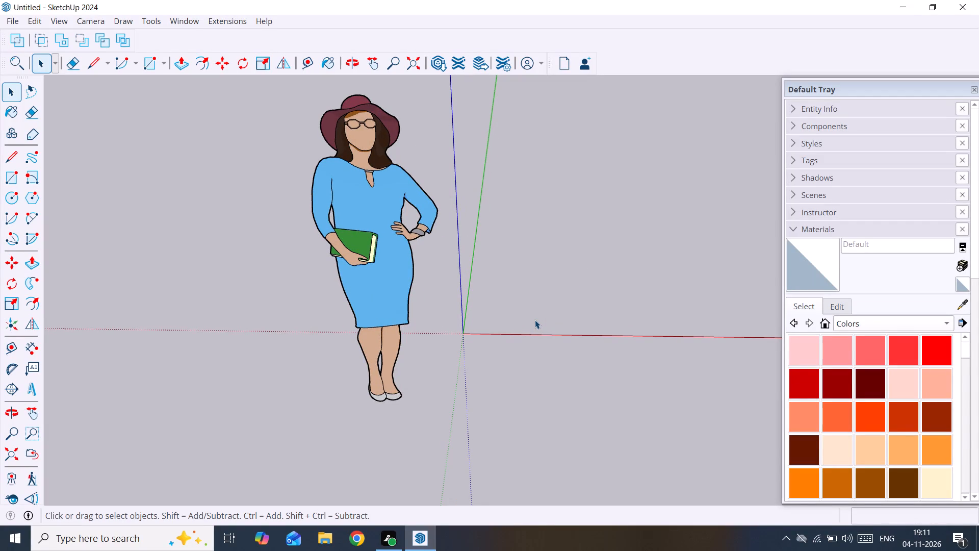
# Draw a rectangle about 1' 8" by 2' 4" on the ground beside the standing figure, just behind the red axis.
pyautogui.press('r')
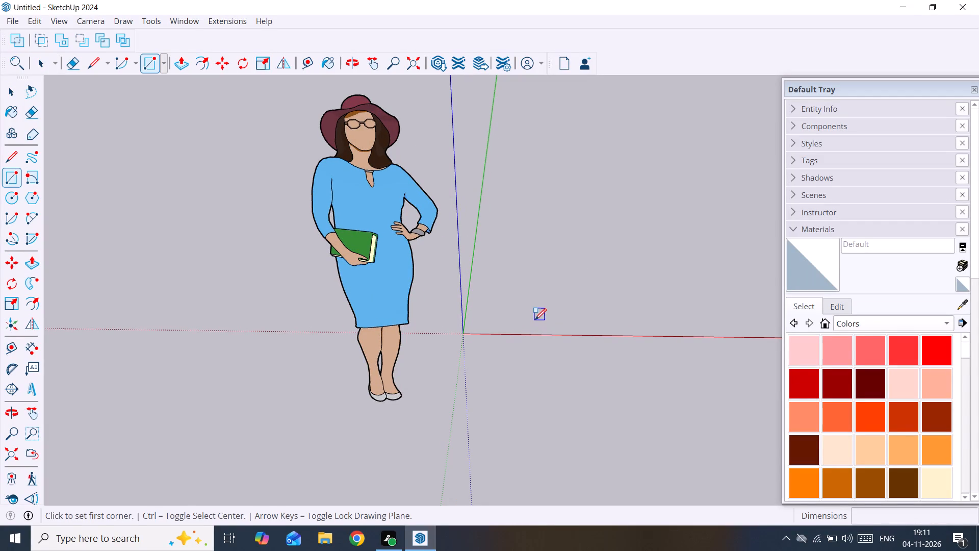
pyautogui.click(535, 320)
pyautogui.click(602, 264)
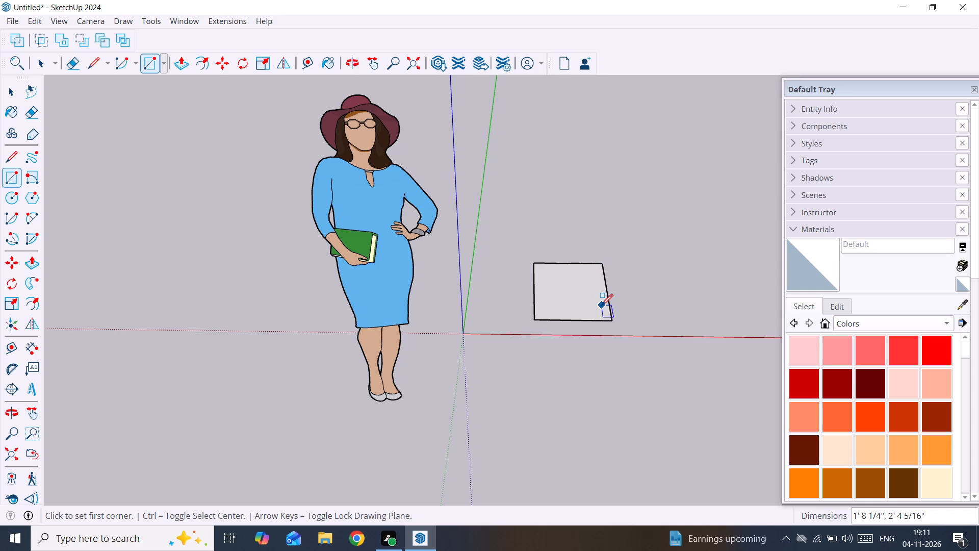
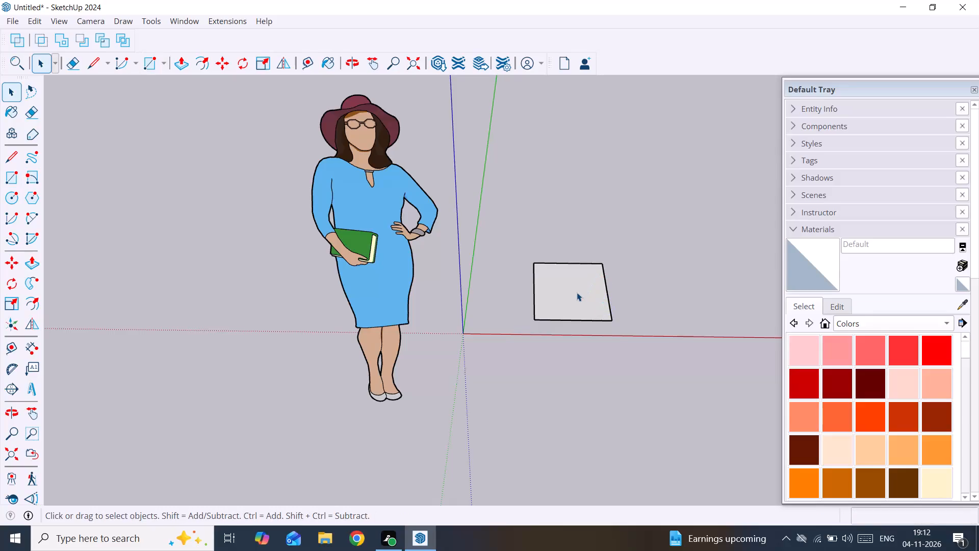
# Push/Pull the rectangular face upward to turn it into a solid box.
pyautogui.click(577, 292)
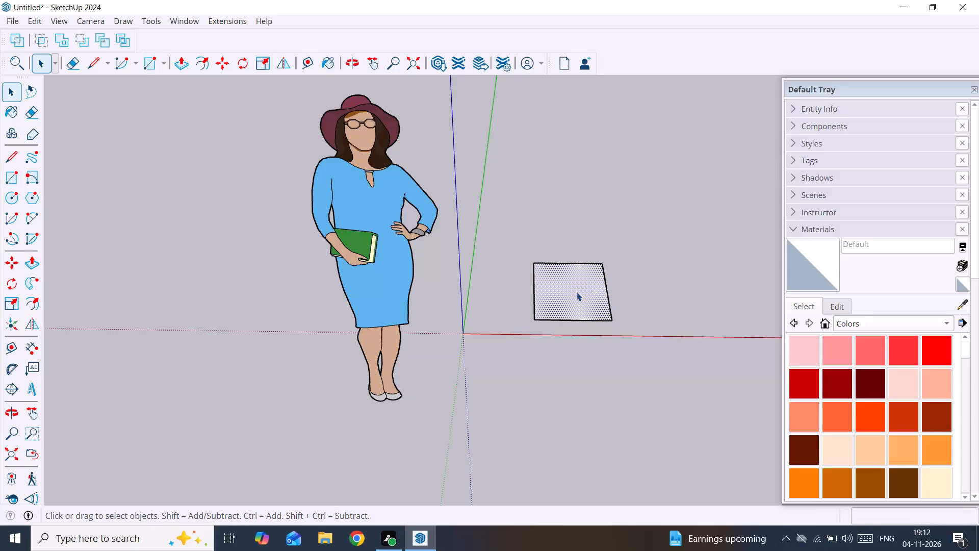
pyautogui.press('p')
pyautogui.click(577, 292)
pyautogui.click(606, 242)
pyautogui.press('space')
# Draw a tangent two-point arc about 4 13/16" across the box's top face, cutting off the corner nearest the viewer.
pyautogui.moveTo(596, 268); pyautogui.dragTo(417, 251, button='middle')
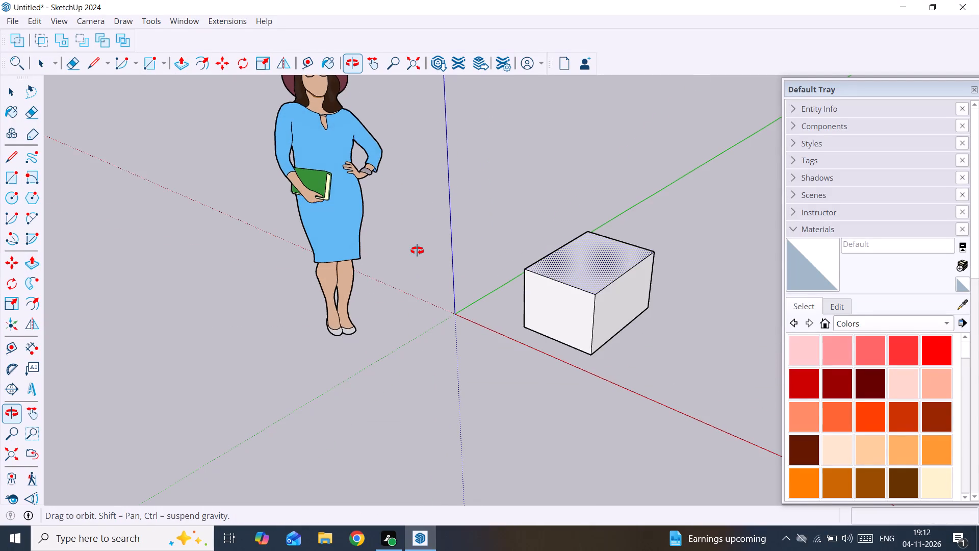
pyautogui.moveTo(417, 251); pyautogui.dragTo(419, 251, button='middle')
pyautogui.scroll(1, 639, 291)
pyautogui.scroll(1, 602, 252)
pyautogui.moveTo(606, 255); pyautogui.dragTo(594, 330, button='middle')
pyautogui.scroll(1, 595, 329)
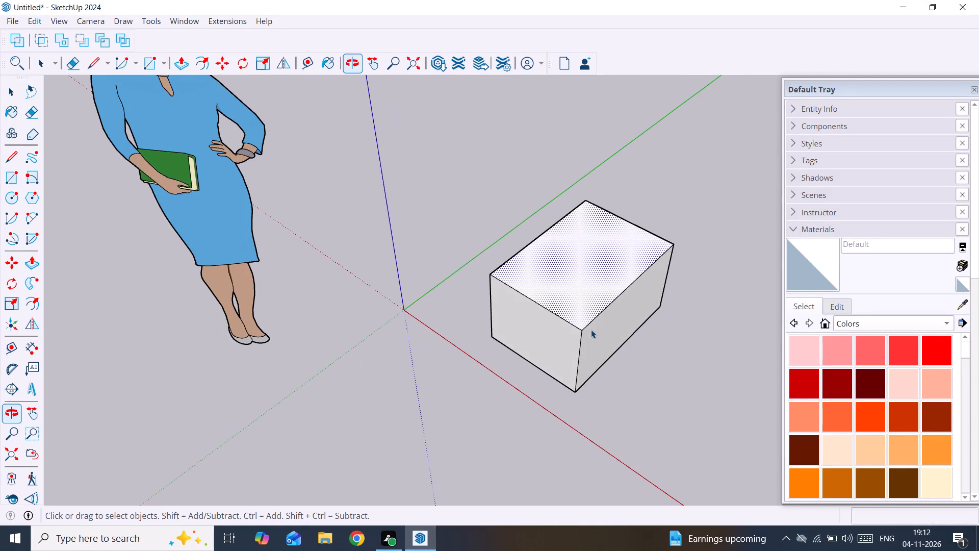
pyautogui.press('a')
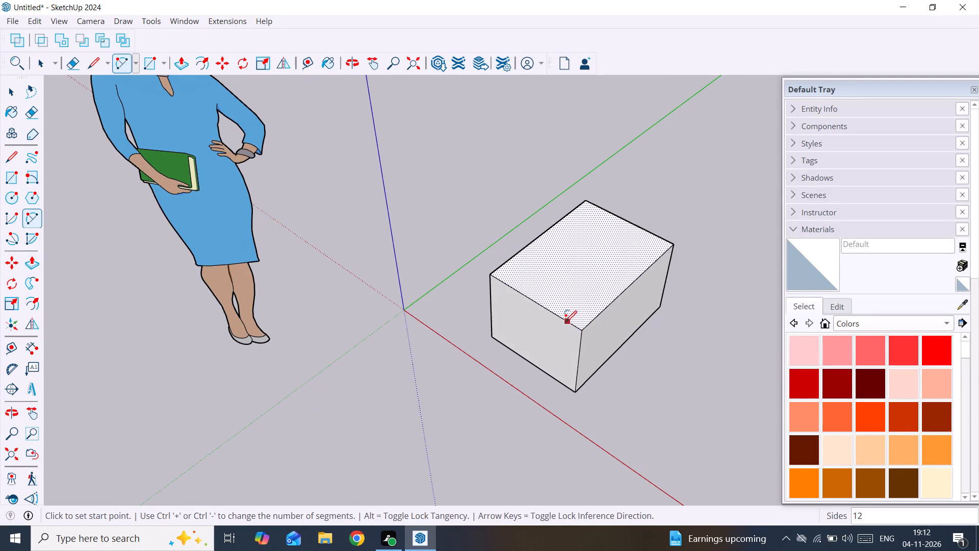
pyautogui.click(565, 321)
pyautogui.click(601, 317)
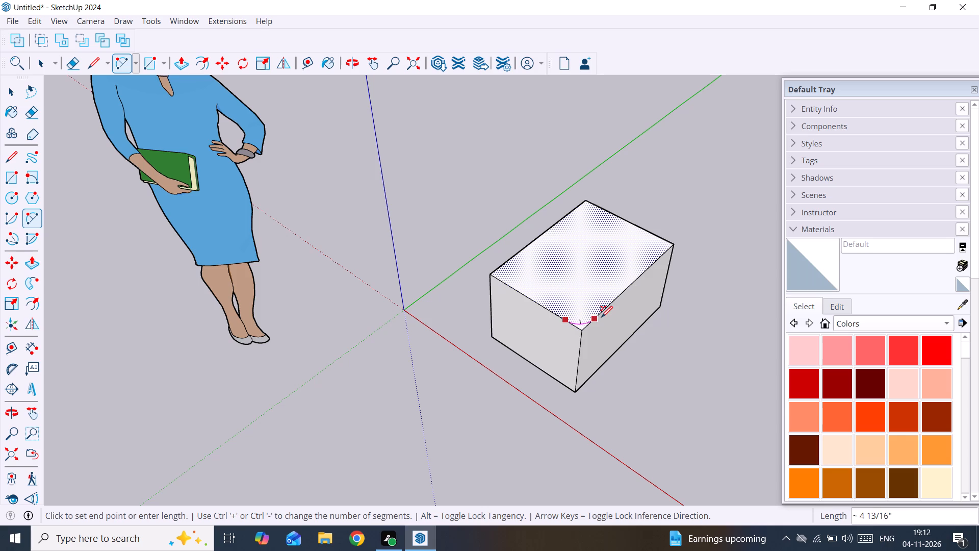
pyautogui.click(588, 321)
pyautogui.press('space')
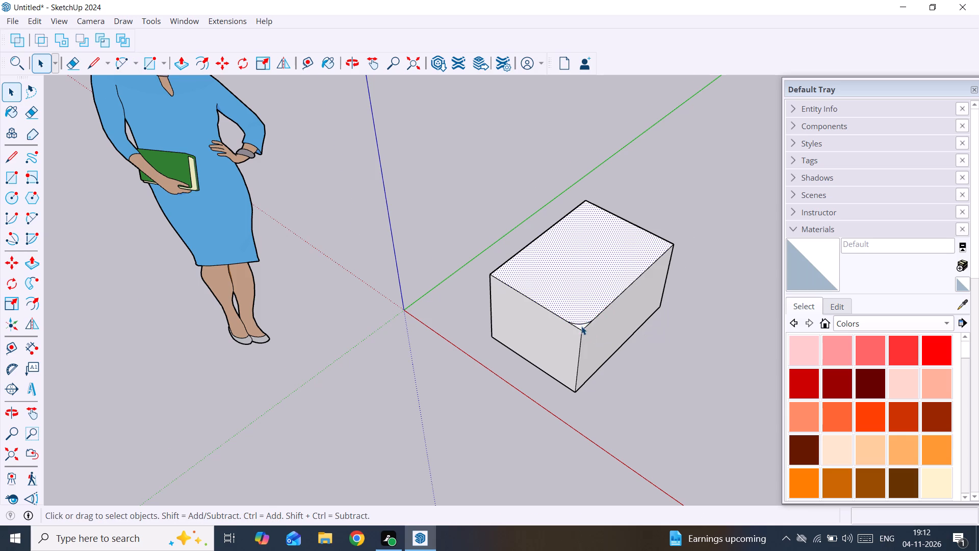
# Push/Pull the small corner face outside the arc down through the full box height to round that vertical edge.
pyautogui.scroll(4, 581, 326)
pyautogui.click(581, 326)
pyautogui.press('p')
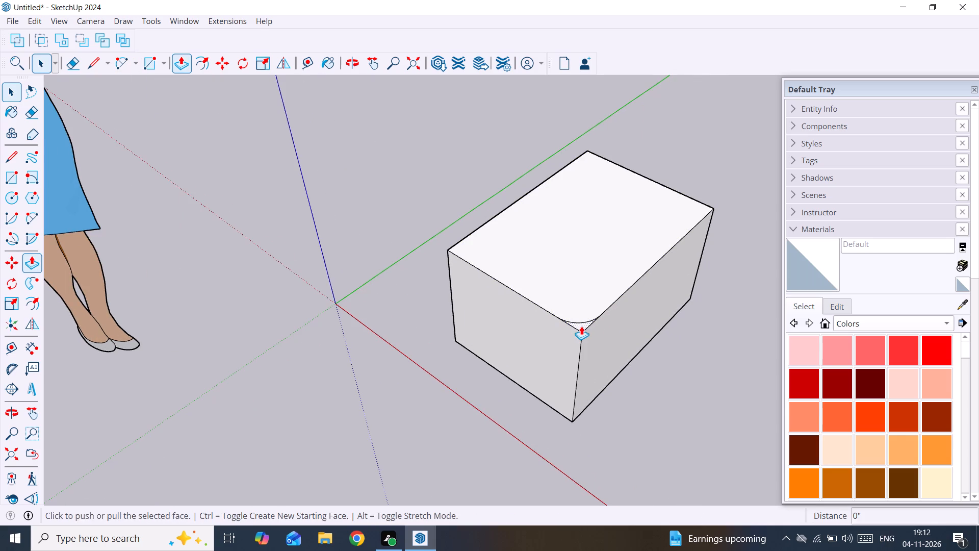
pyautogui.click(581, 326)
pyautogui.click(569, 464)
pyautogui.press('space')
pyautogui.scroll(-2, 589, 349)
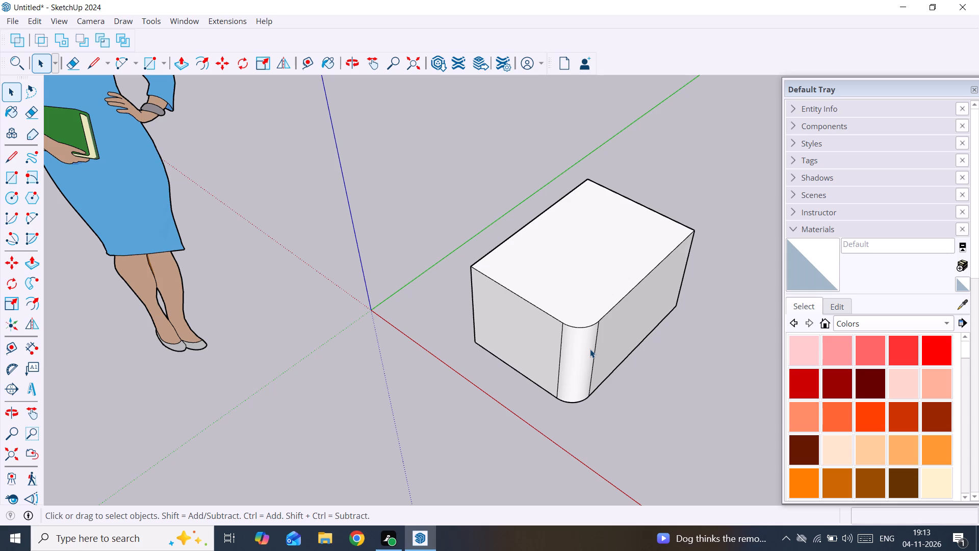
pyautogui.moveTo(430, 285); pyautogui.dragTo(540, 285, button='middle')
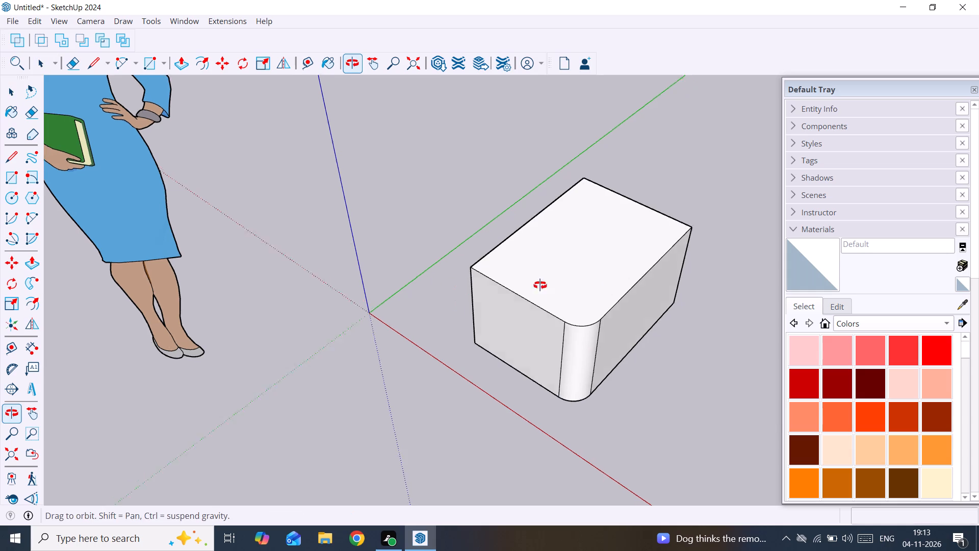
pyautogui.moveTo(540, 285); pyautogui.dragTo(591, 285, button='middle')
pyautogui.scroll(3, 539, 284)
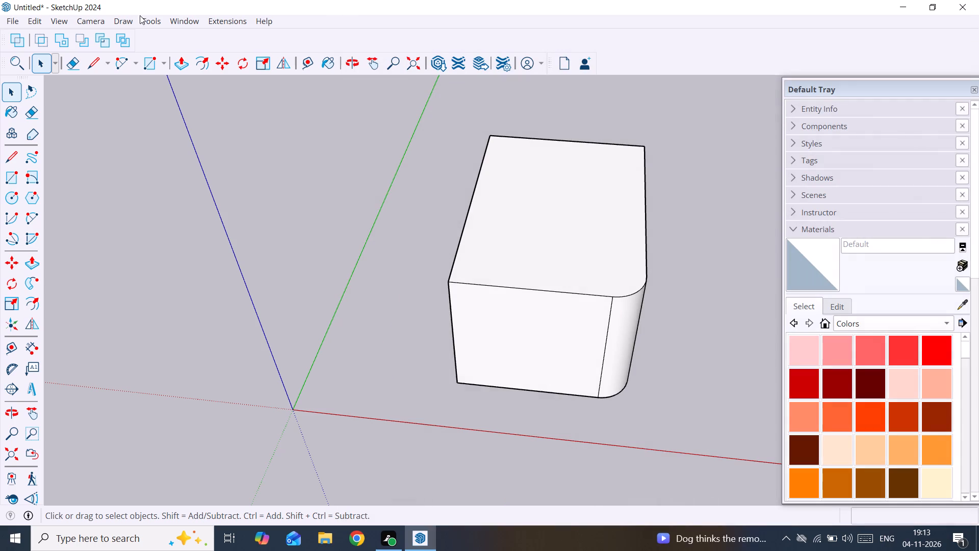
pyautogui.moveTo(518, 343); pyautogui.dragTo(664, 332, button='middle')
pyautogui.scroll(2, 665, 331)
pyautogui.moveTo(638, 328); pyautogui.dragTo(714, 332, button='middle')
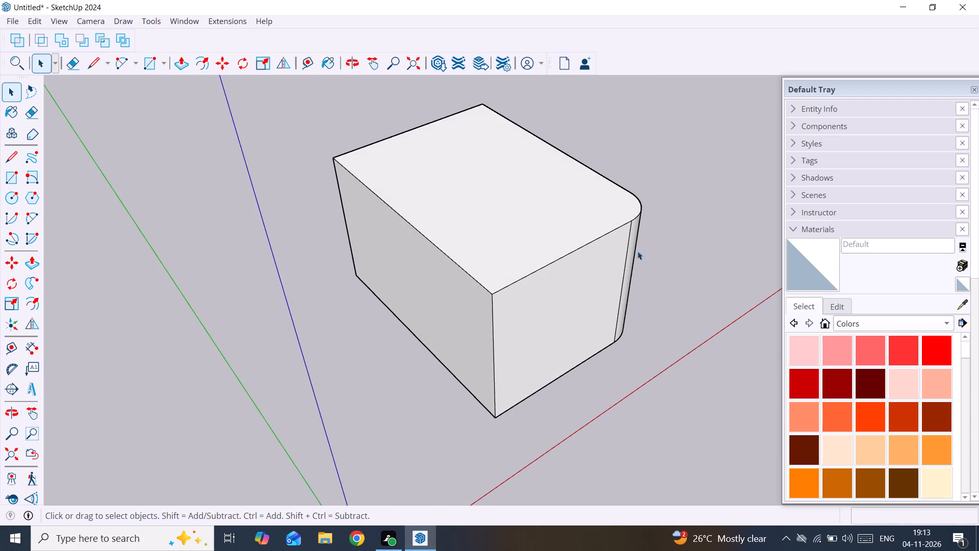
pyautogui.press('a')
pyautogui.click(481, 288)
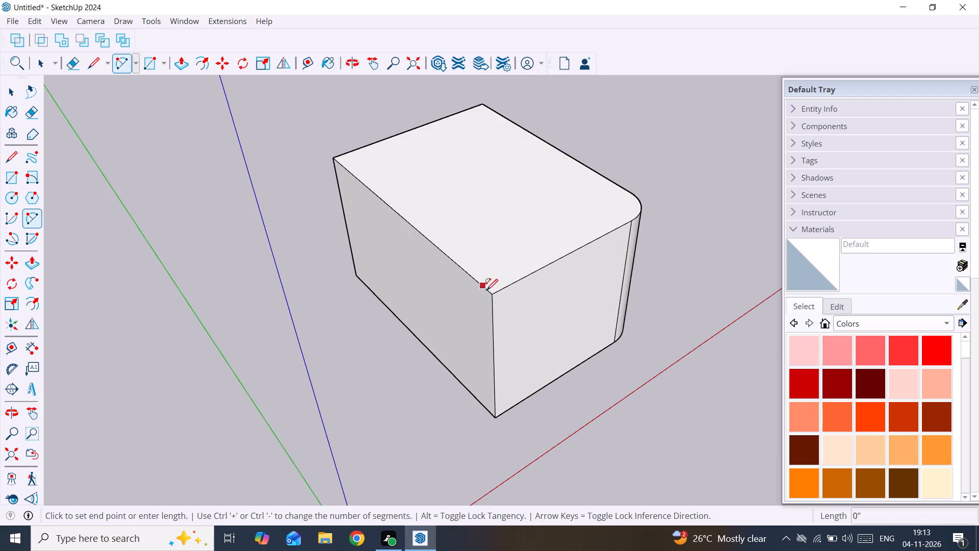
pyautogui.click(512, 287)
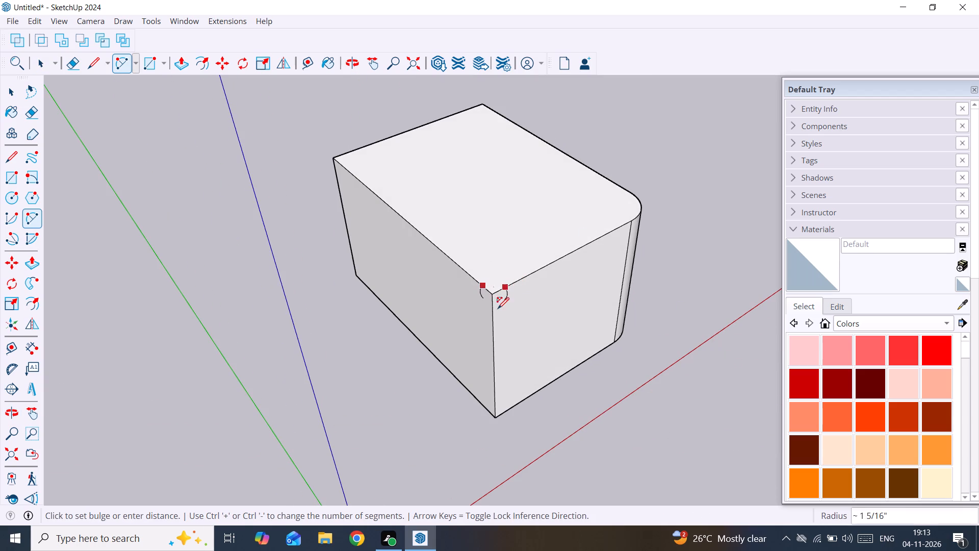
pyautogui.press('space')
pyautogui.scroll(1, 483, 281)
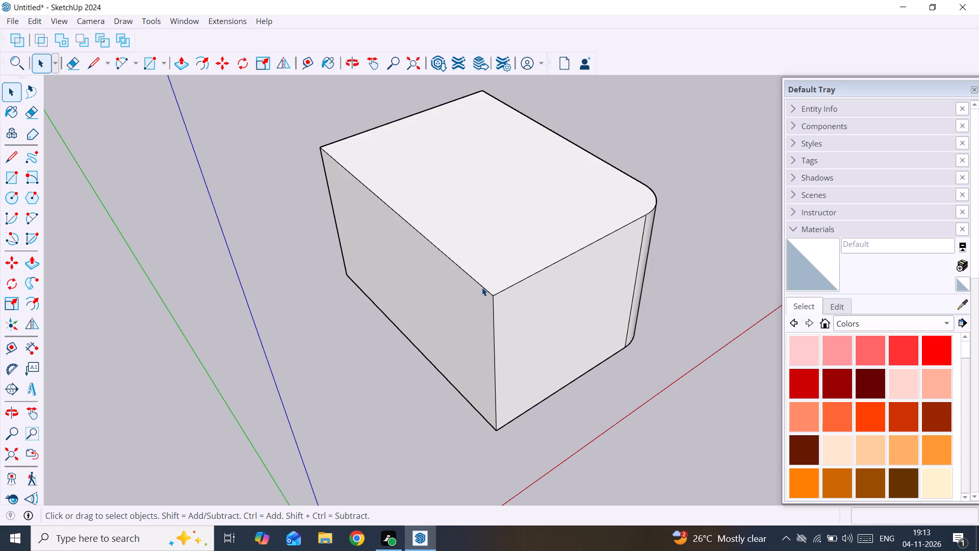
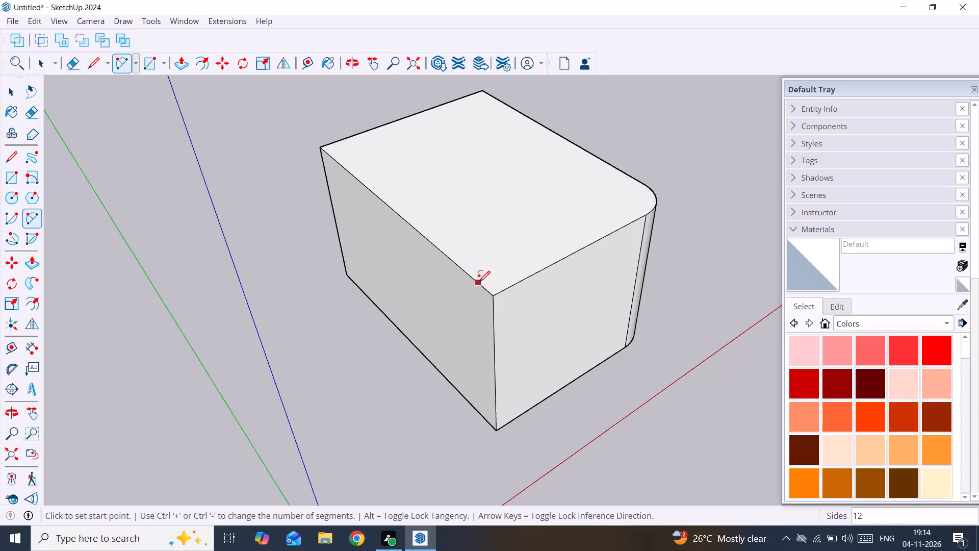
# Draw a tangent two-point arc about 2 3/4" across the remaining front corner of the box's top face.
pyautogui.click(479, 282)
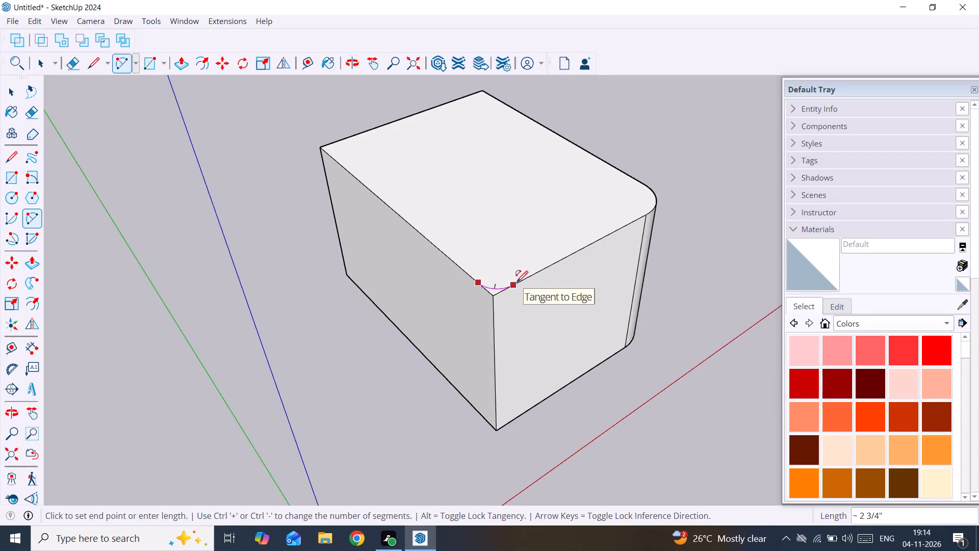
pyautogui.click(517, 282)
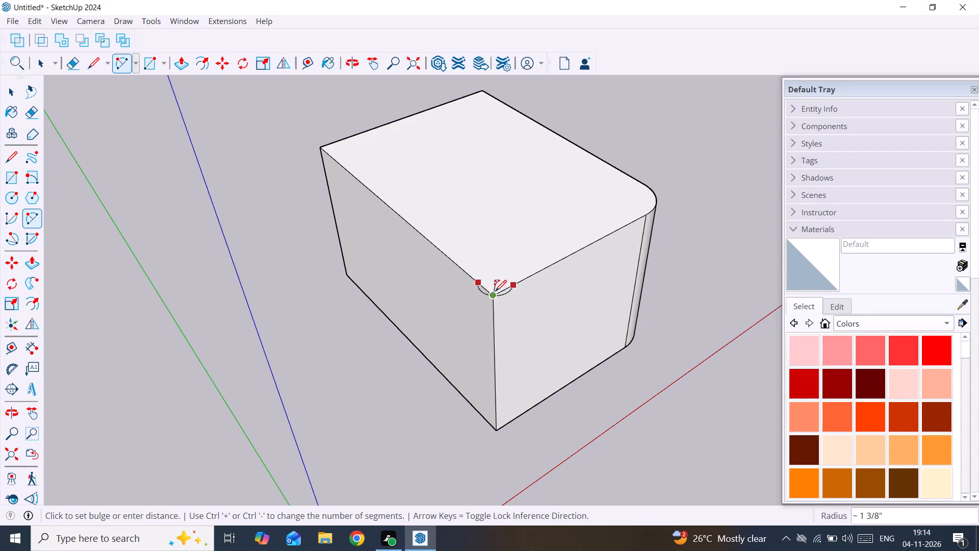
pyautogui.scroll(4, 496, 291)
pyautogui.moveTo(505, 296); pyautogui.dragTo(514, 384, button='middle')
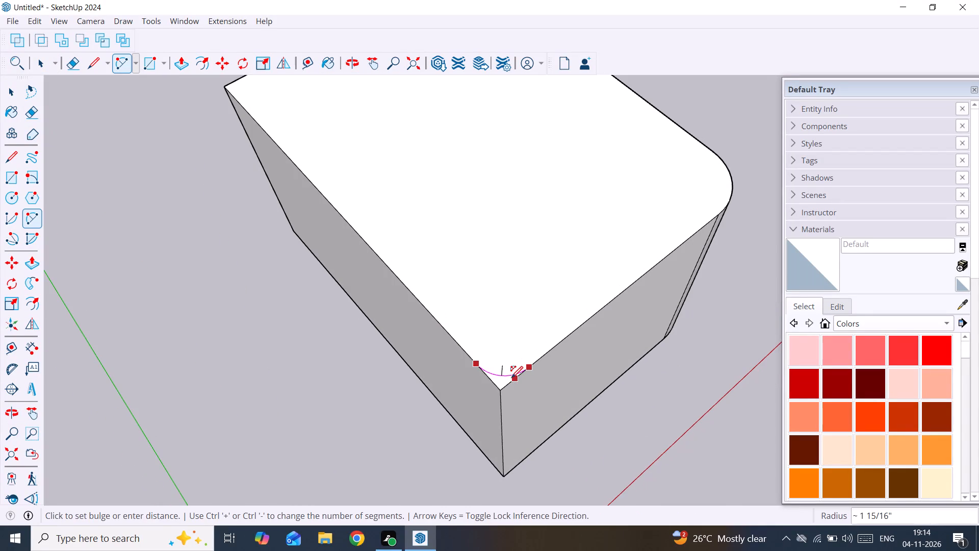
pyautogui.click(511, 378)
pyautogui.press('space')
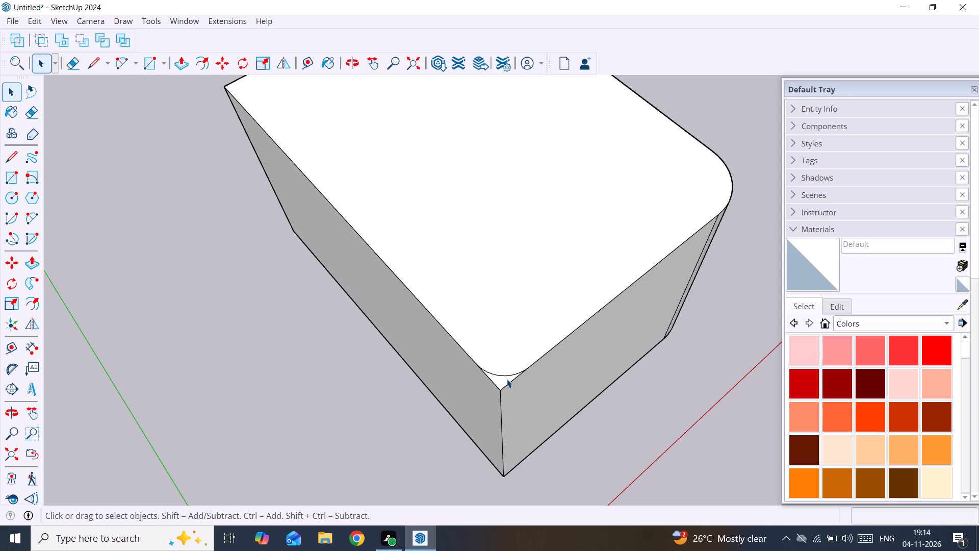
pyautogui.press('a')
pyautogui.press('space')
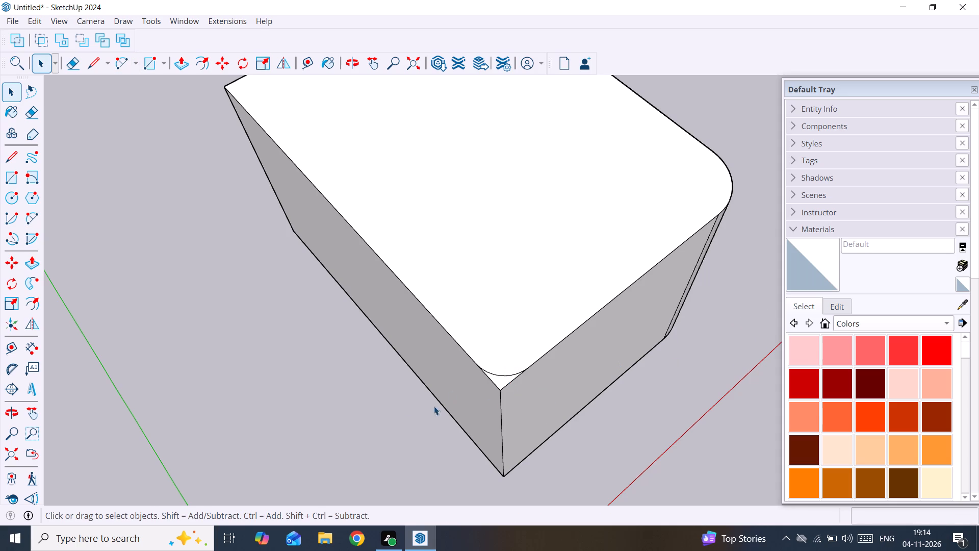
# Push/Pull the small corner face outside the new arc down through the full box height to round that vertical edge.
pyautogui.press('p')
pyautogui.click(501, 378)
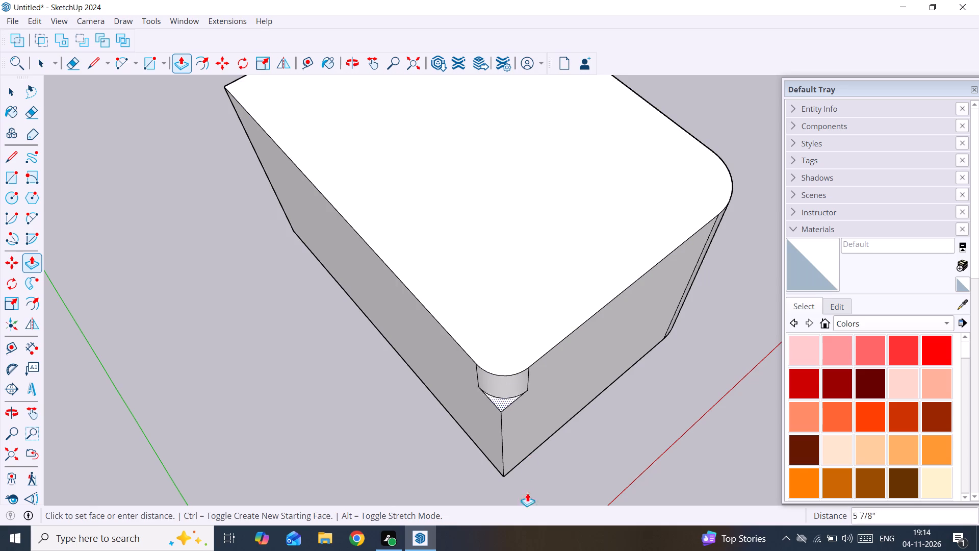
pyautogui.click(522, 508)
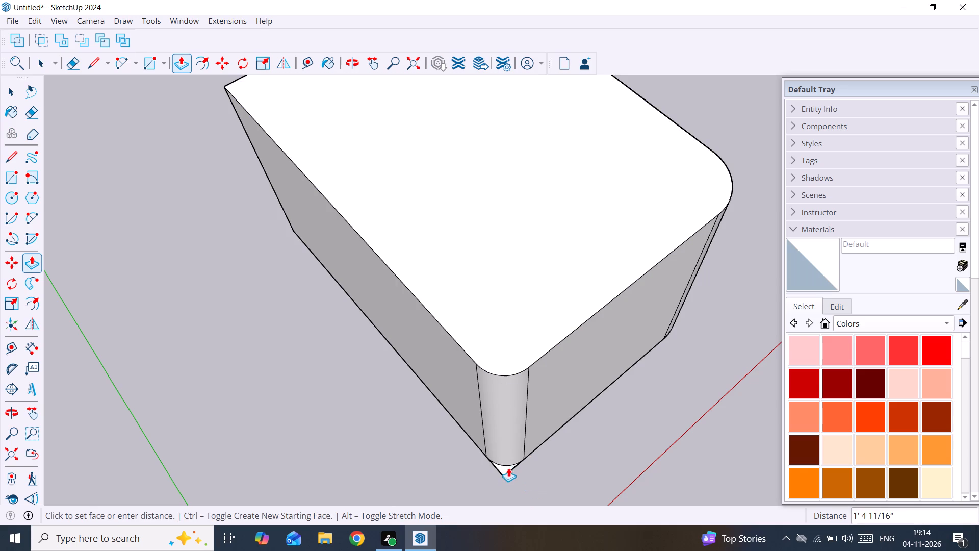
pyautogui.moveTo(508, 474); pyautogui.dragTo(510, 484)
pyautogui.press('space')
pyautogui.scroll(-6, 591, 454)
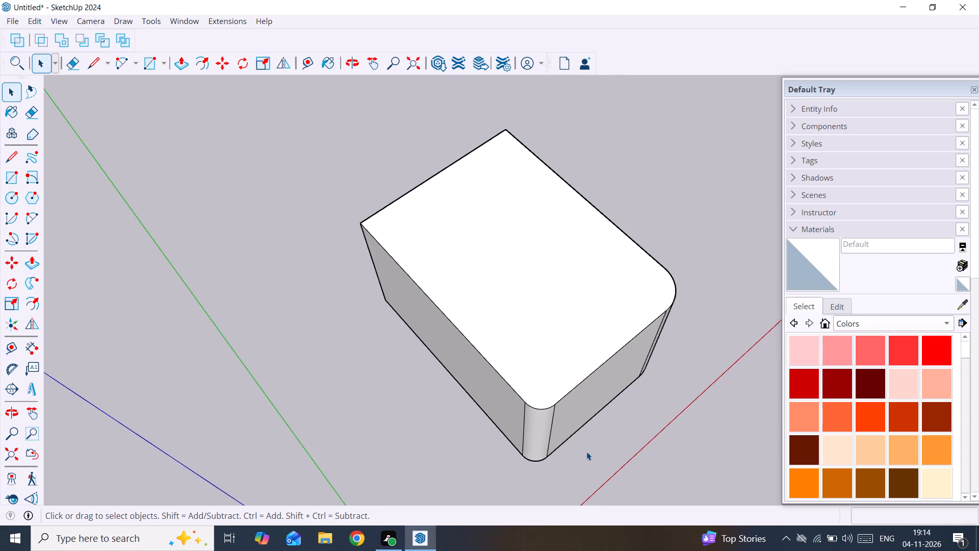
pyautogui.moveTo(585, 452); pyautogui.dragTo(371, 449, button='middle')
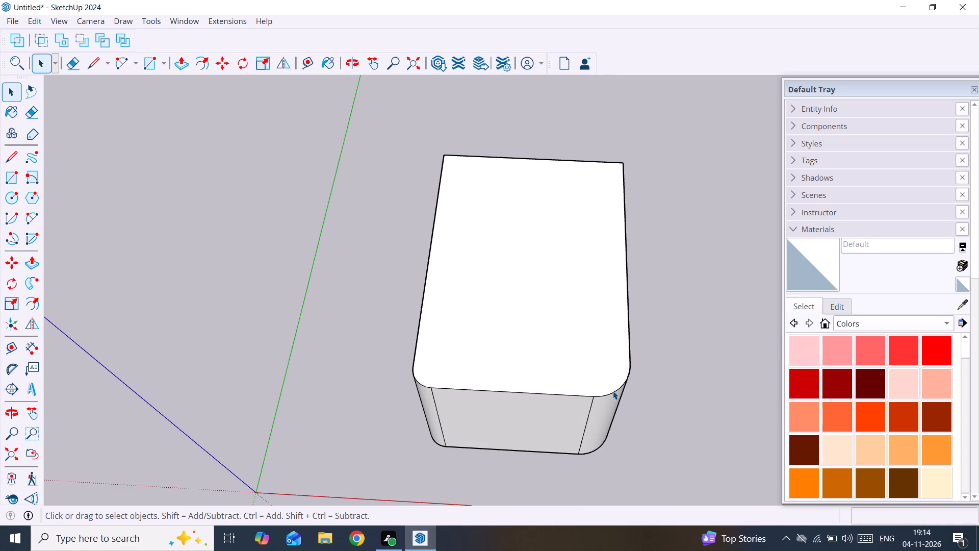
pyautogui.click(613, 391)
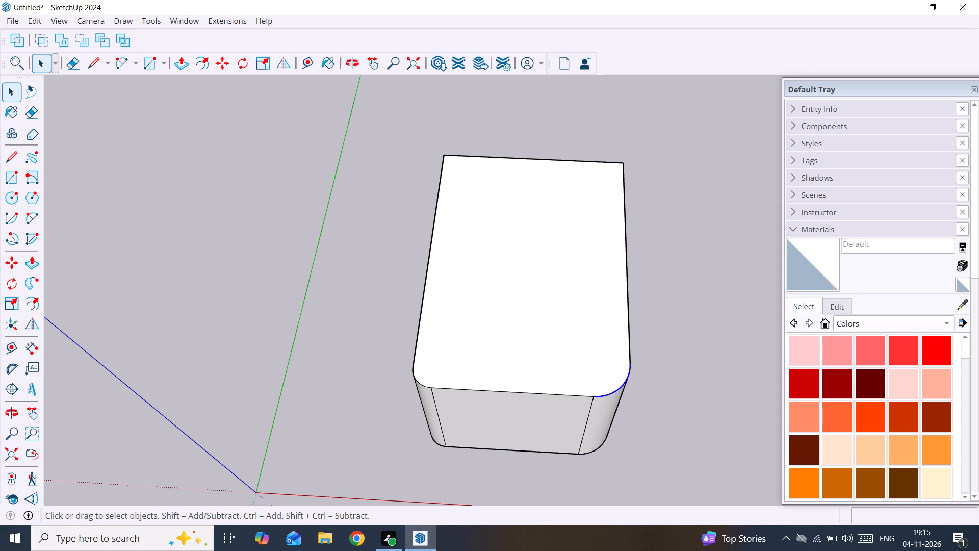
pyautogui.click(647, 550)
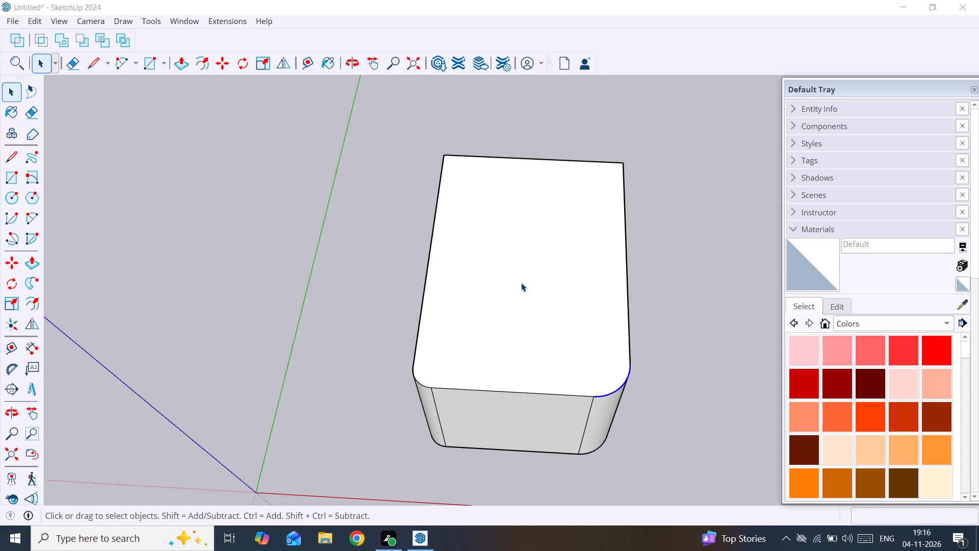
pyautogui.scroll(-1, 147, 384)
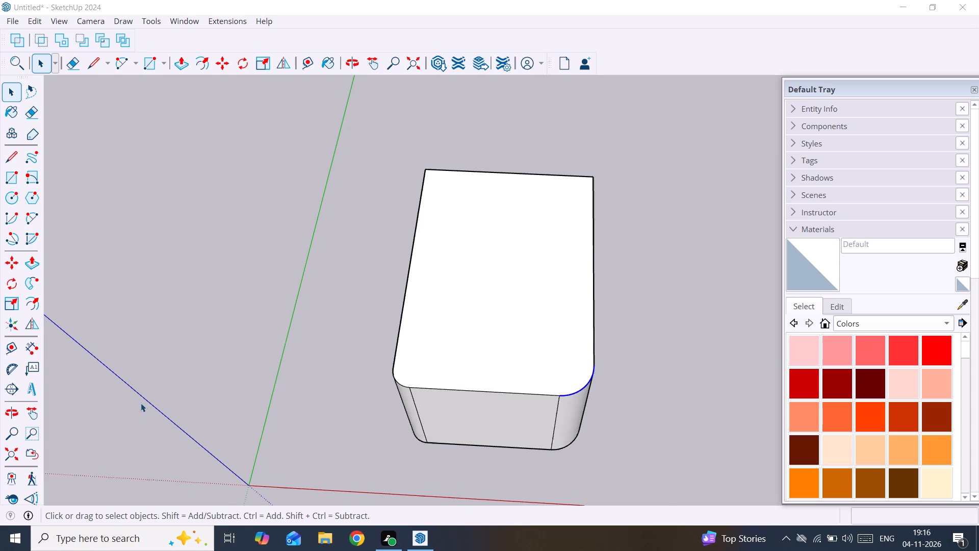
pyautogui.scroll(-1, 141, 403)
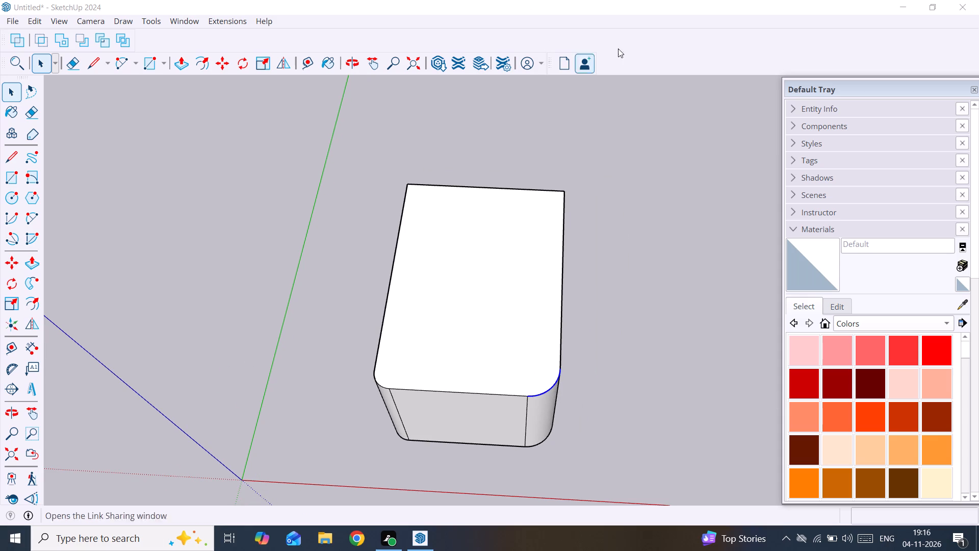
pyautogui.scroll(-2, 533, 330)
# Delete the entire rounded box, leaving the figure in place.
pyautogui.keyDown('shift'); pyautogui.moveTo(513, 326); pyautogui.dragTo(672, 264, button='middle'); pyautogui.keyUp('shift')
pyautogui.moveTo(665, 261); pyautogui.dragTo(316, 240, button='middle')
pyautogui.scroll(1, 640, 364)
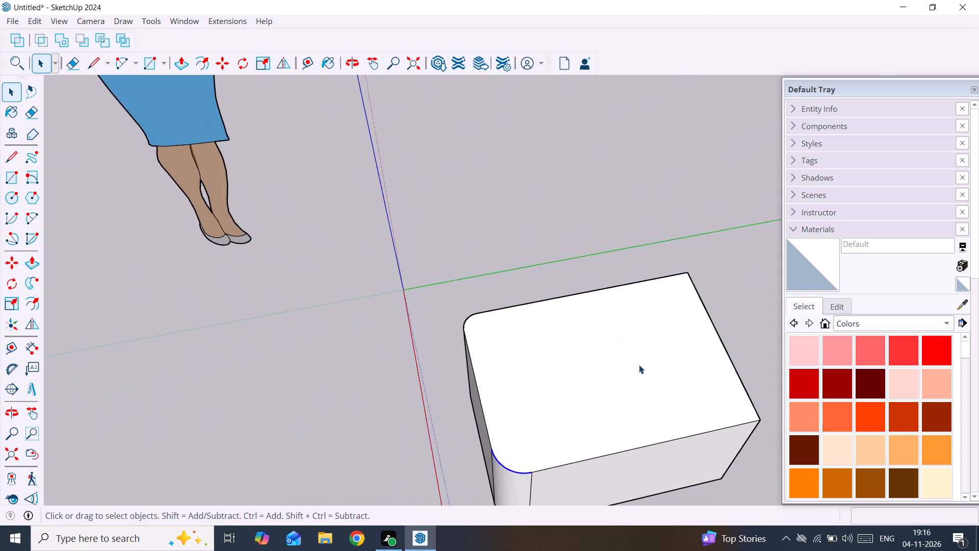
pyautogui.moveTo(637, 364); pyautogui.dragTo(526, 264, button='middle')
pyautogui.scroll(-9, 525, 264)
pyautogui.moveTo(629, 174); pyautogui.dragTo(571, 398)
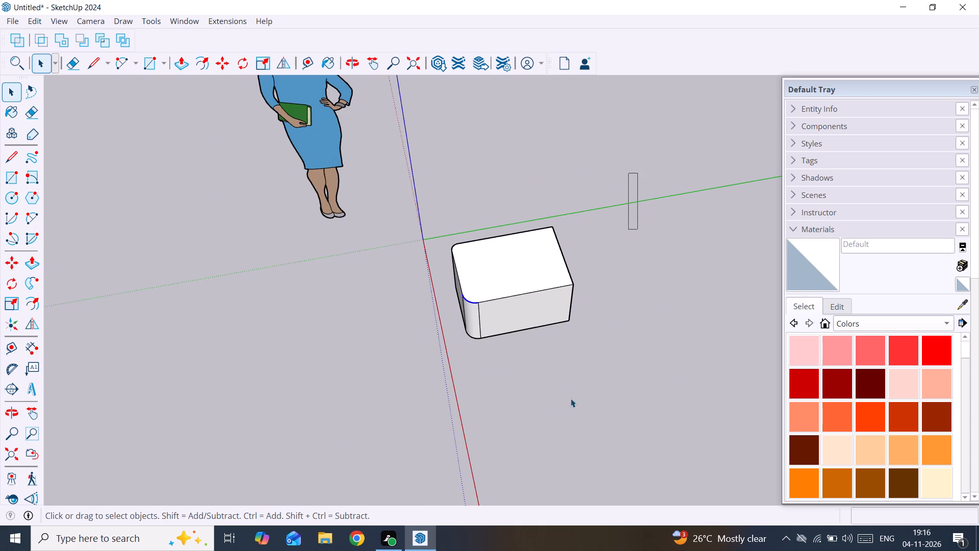
pyautogui.moveTo(571, 398); pyautogui.dragTo(381, 415)
pyautogui.moveTo(523, 328); pyautogui.dragTo(667, 306, button='middle')
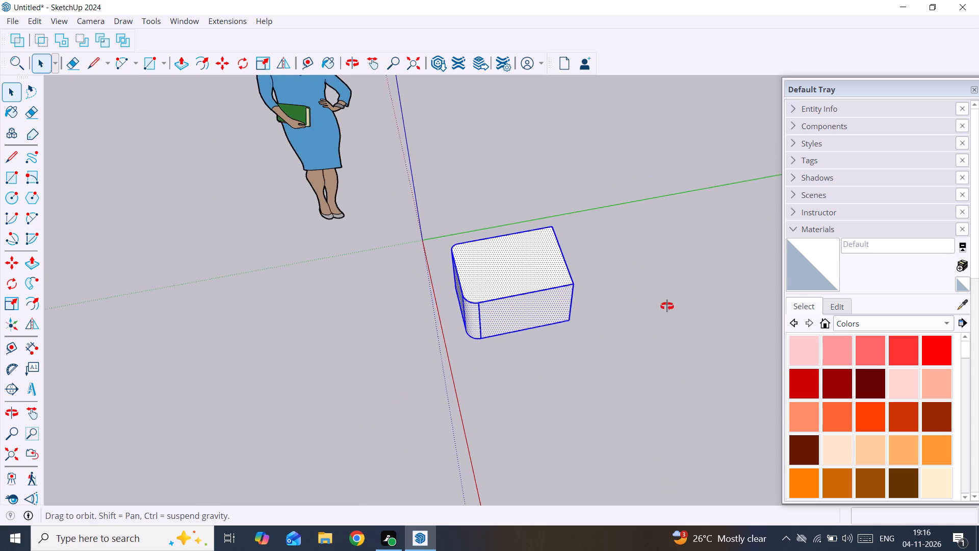
pyautogui.moveTo(667, 306); pyautogui.dragTo(803, 252, button='middle')
pyautogui.scroll(-10, 705, 286)
pyautogui.press('Delete')
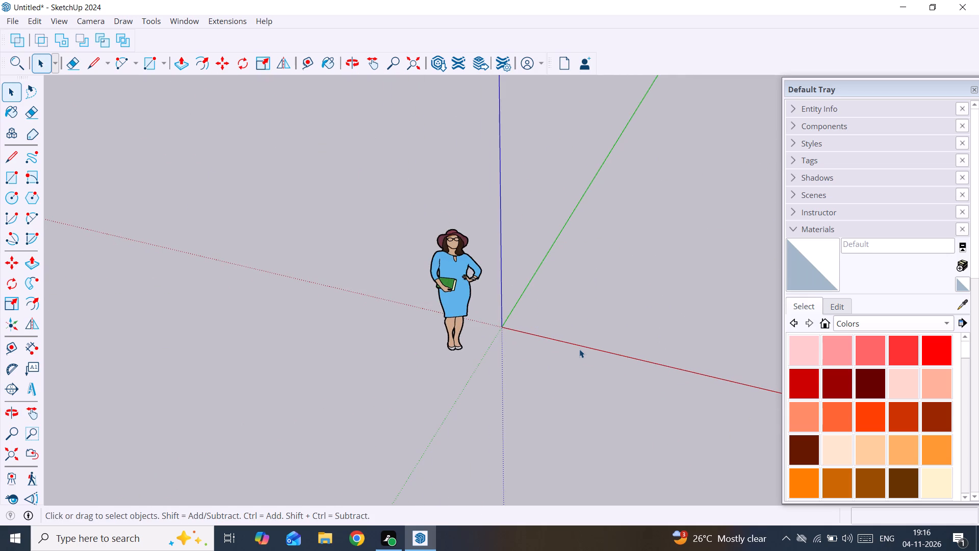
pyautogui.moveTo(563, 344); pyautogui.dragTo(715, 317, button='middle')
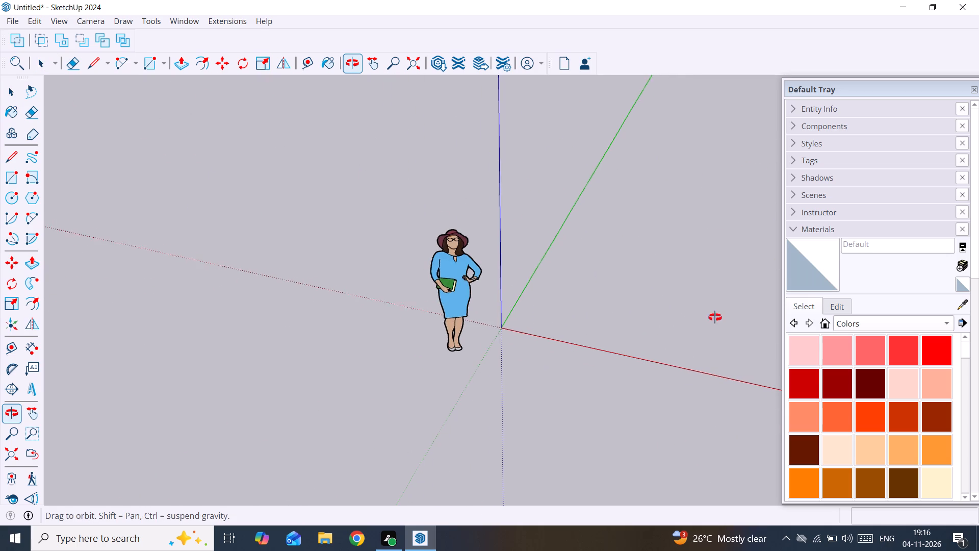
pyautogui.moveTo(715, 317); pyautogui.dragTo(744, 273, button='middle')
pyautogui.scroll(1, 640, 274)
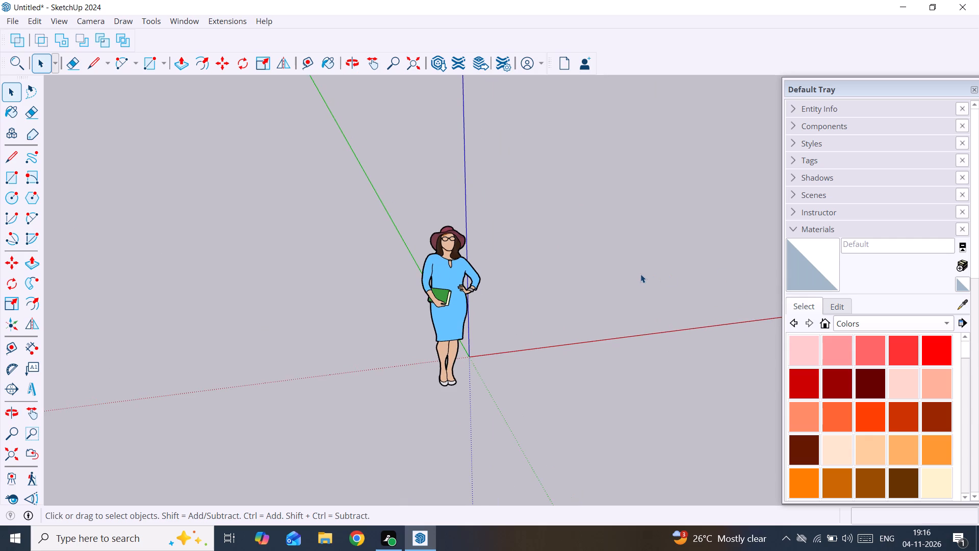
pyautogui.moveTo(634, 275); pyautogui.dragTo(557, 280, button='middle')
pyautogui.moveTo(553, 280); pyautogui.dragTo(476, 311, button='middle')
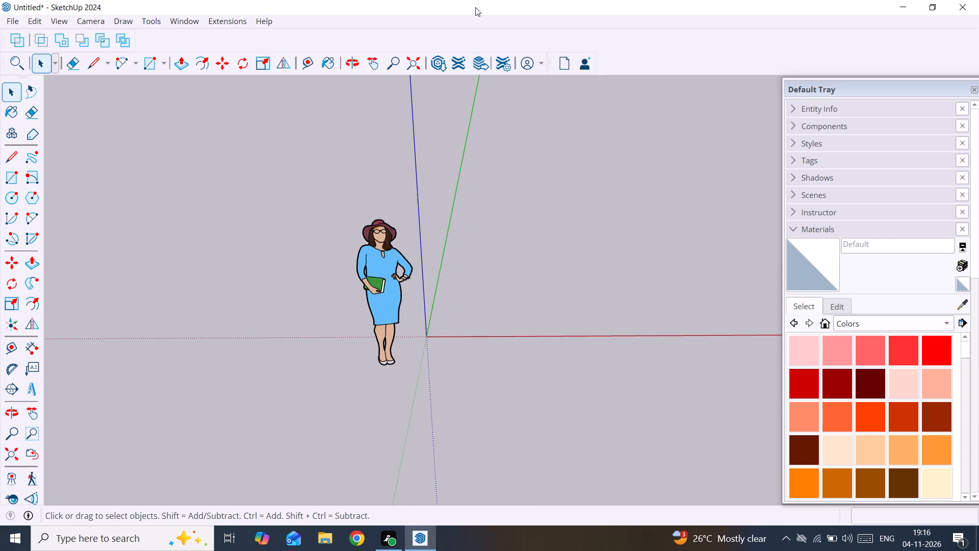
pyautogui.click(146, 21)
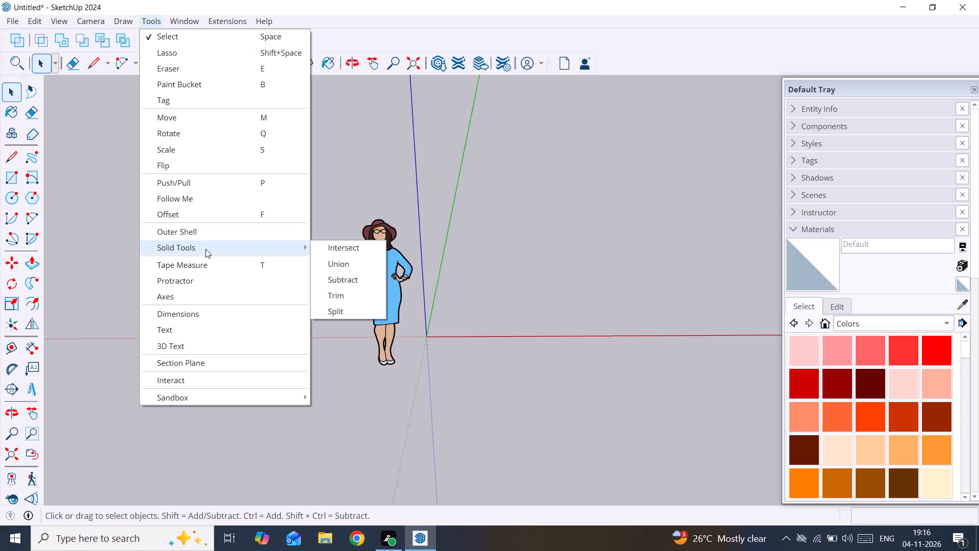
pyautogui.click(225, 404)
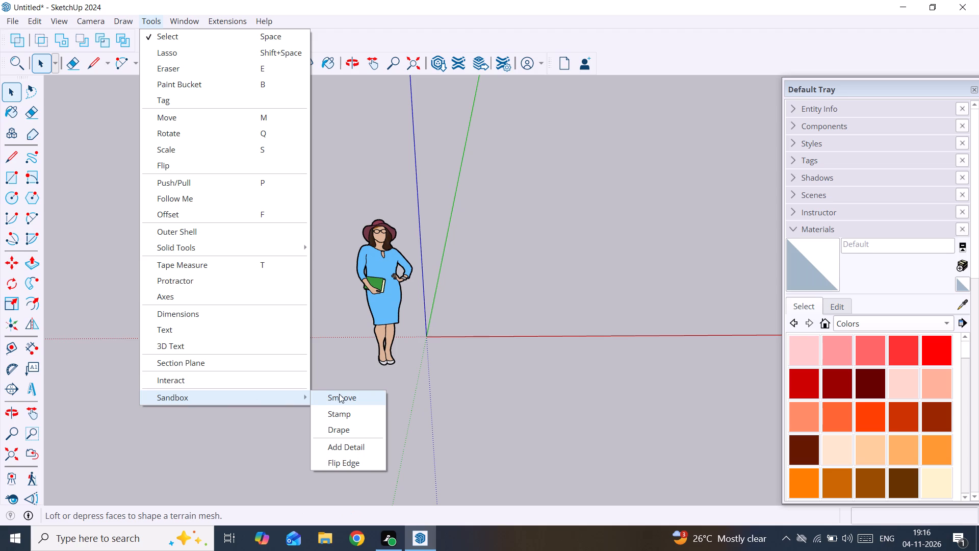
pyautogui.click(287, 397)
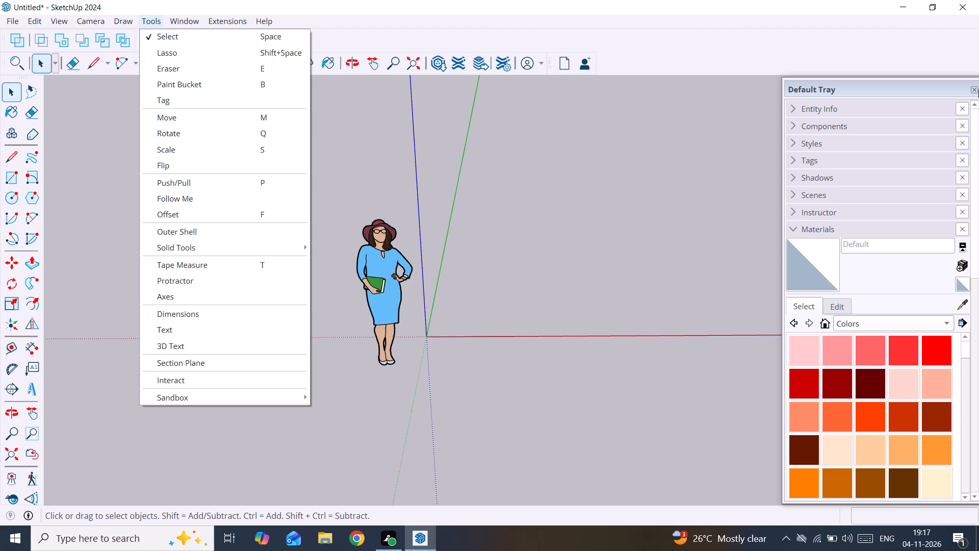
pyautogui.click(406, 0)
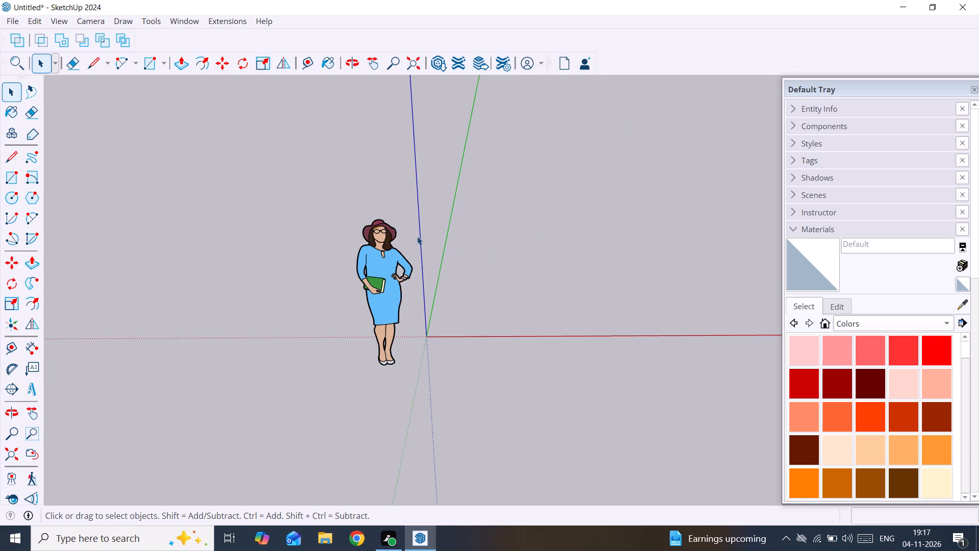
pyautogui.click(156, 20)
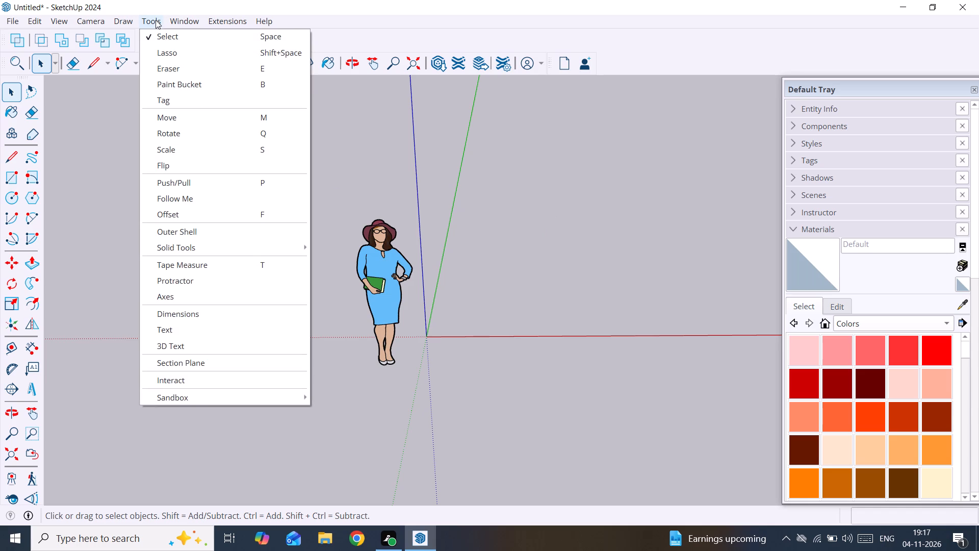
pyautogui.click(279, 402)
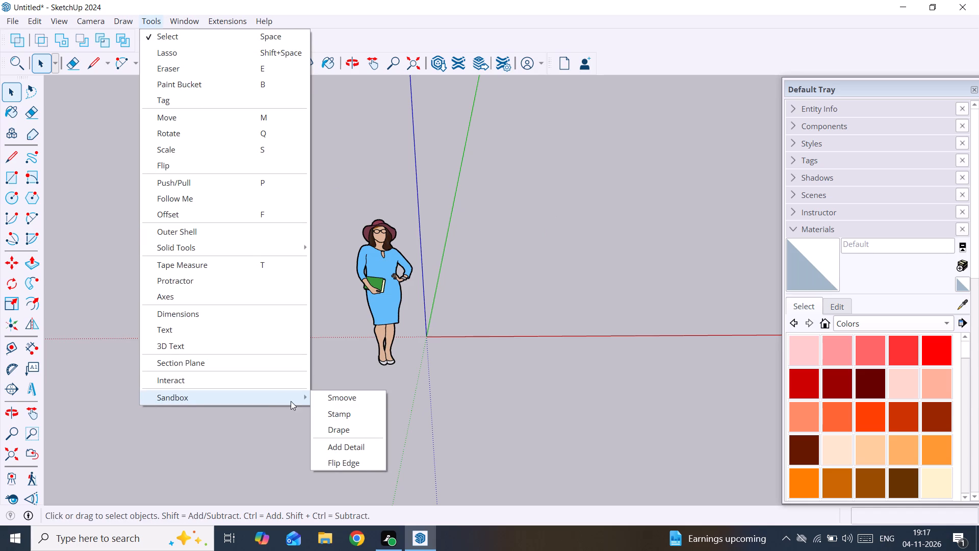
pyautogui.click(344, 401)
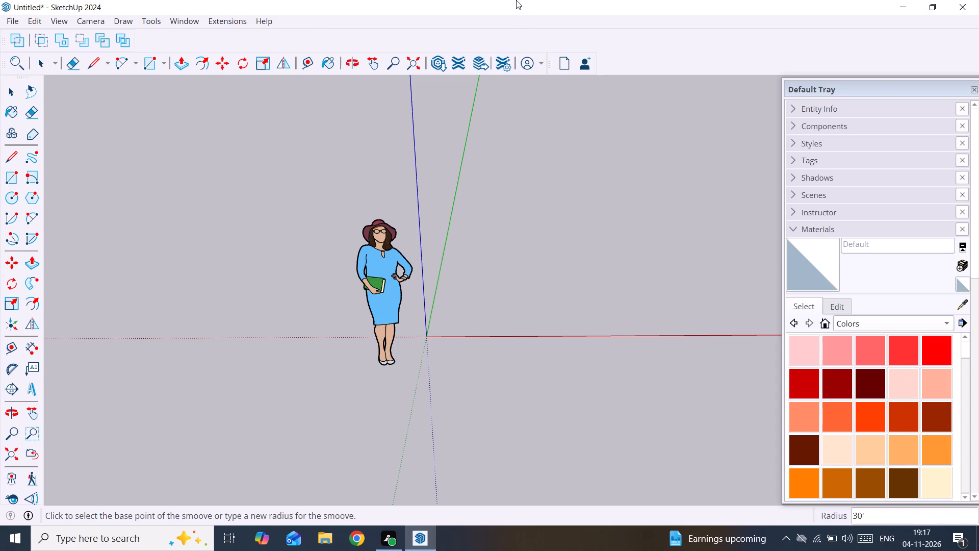
# Display the Sandbox tool set and float it over the upper part of the drawing area.
pyautogui.rightClick(500, 31)
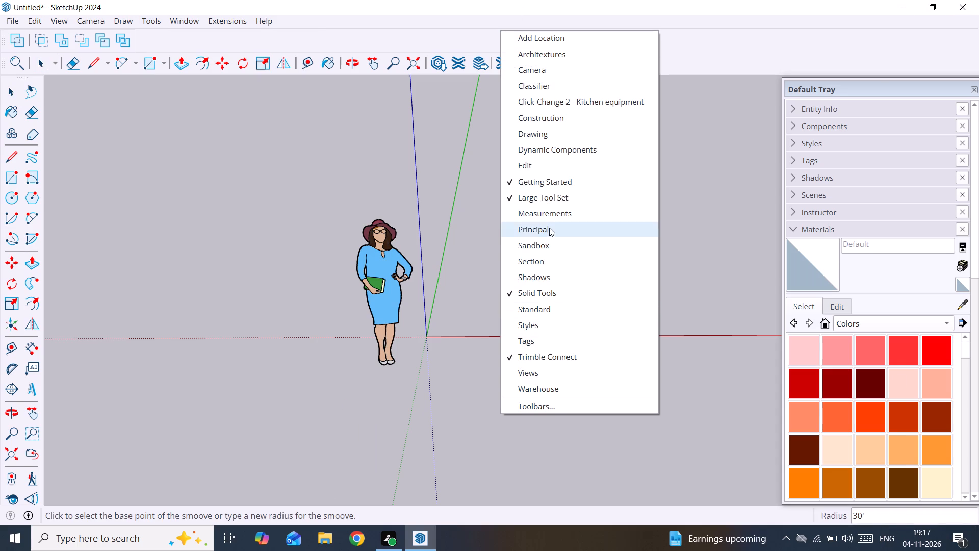
pyautogui.click(549, 248)
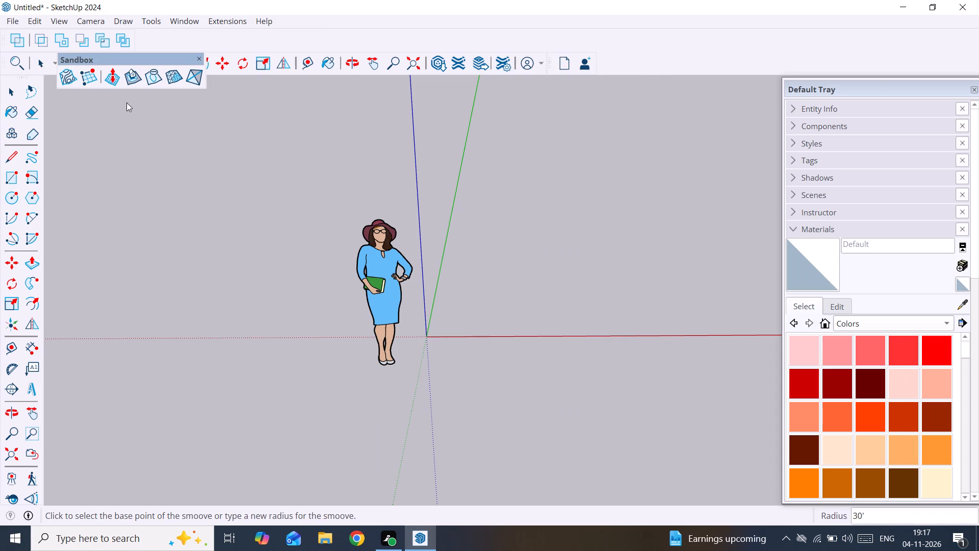
pyautogui.moveTo(163, 61); pyautogui.dragTo(289, 77)
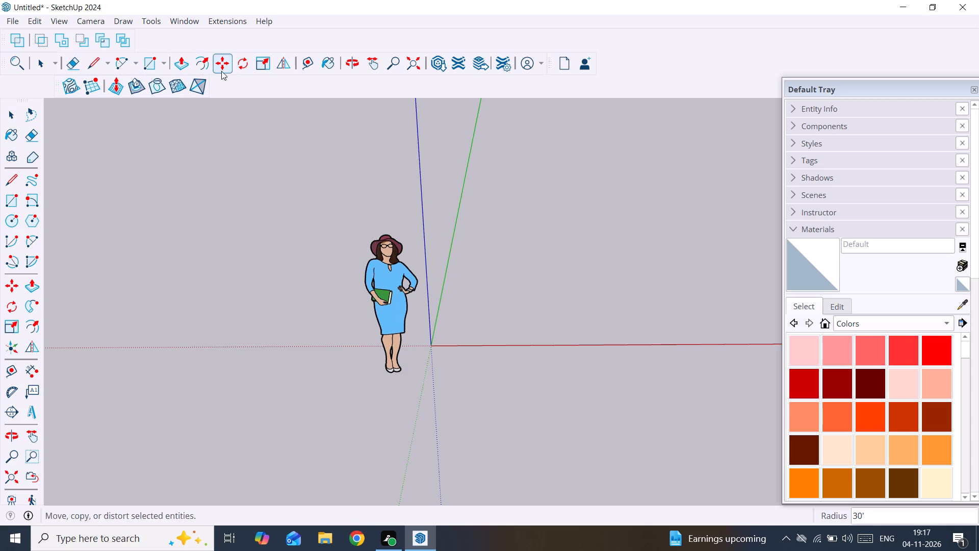
pyautogui.moveTo(183, 77); pyautogui.dragTo(272, 122)
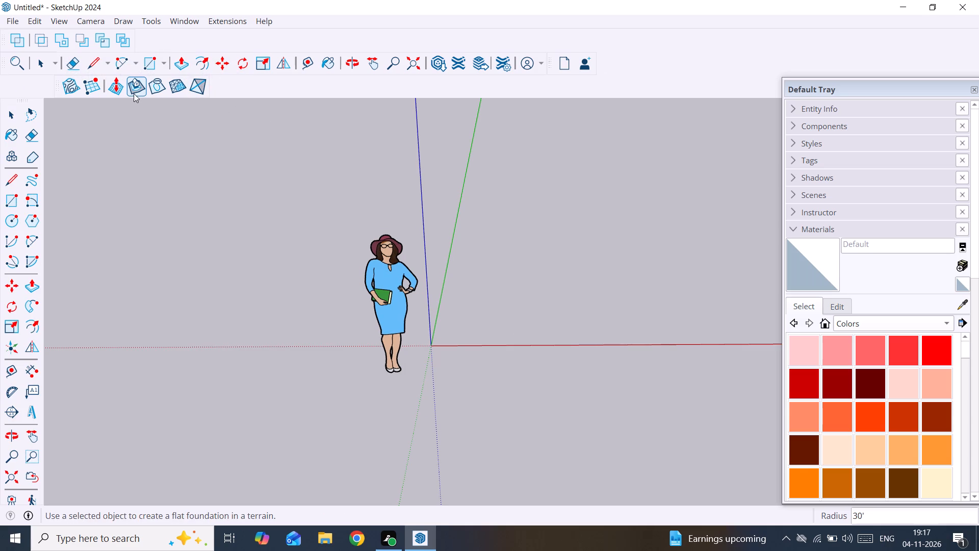
pyautogui.moveTo(58, 81); pyautogui.dragTo(58, 82)
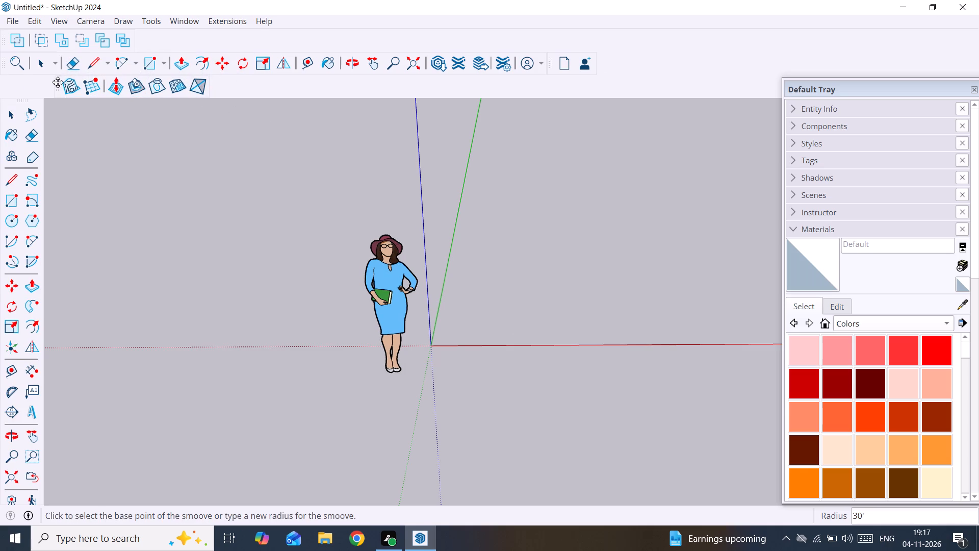
pyautogui.moveTo(58, 82); pyautogui.dragTo(395, 115)
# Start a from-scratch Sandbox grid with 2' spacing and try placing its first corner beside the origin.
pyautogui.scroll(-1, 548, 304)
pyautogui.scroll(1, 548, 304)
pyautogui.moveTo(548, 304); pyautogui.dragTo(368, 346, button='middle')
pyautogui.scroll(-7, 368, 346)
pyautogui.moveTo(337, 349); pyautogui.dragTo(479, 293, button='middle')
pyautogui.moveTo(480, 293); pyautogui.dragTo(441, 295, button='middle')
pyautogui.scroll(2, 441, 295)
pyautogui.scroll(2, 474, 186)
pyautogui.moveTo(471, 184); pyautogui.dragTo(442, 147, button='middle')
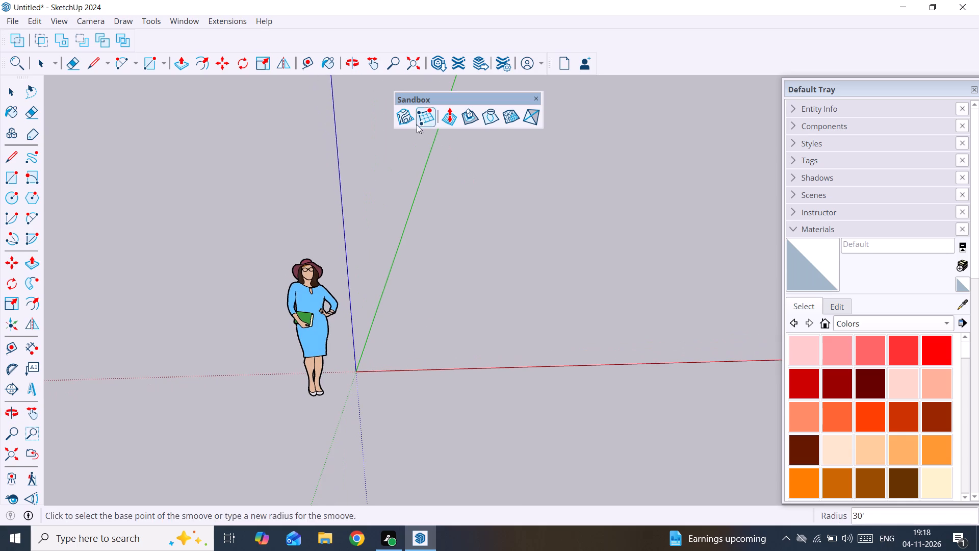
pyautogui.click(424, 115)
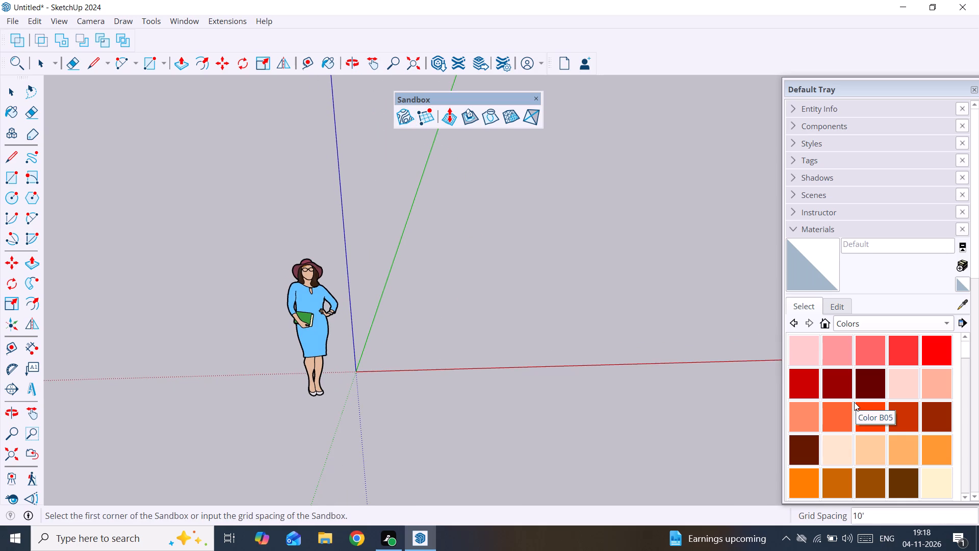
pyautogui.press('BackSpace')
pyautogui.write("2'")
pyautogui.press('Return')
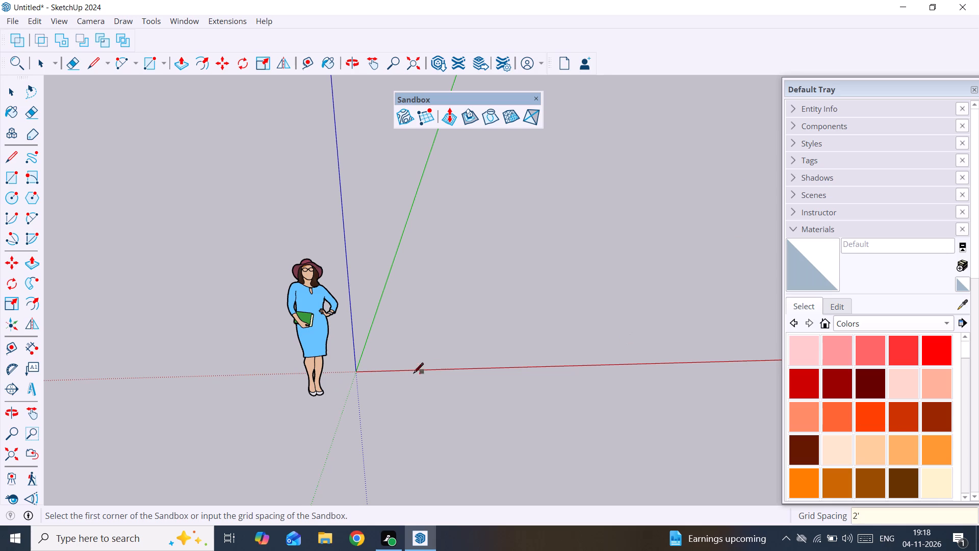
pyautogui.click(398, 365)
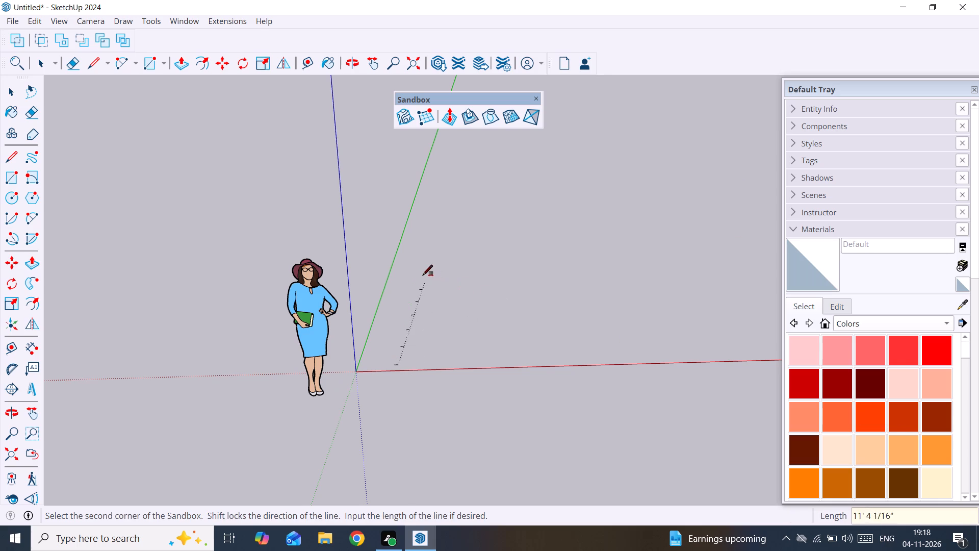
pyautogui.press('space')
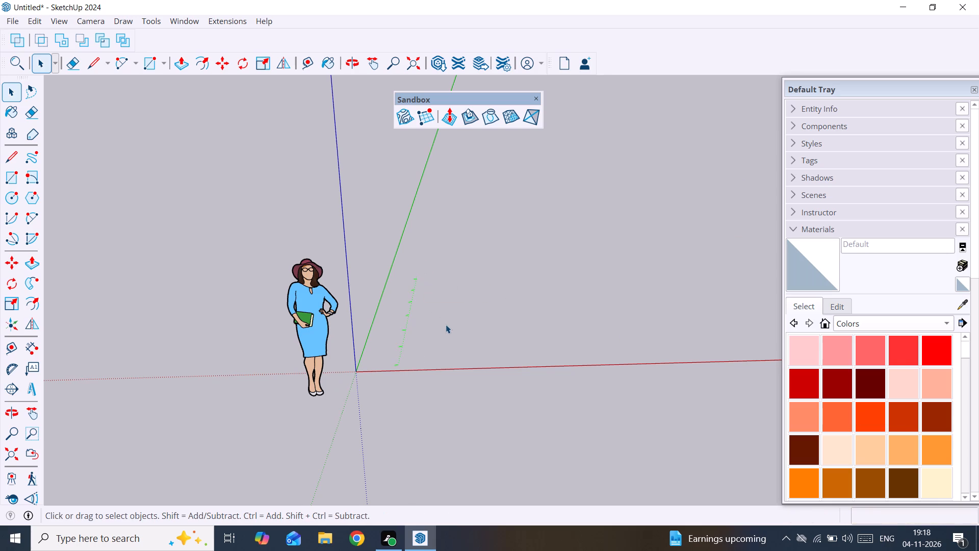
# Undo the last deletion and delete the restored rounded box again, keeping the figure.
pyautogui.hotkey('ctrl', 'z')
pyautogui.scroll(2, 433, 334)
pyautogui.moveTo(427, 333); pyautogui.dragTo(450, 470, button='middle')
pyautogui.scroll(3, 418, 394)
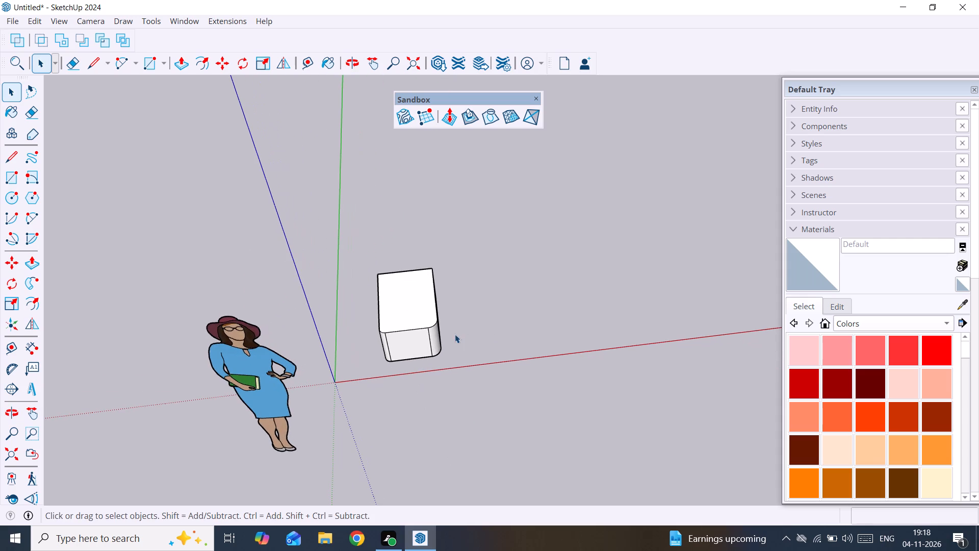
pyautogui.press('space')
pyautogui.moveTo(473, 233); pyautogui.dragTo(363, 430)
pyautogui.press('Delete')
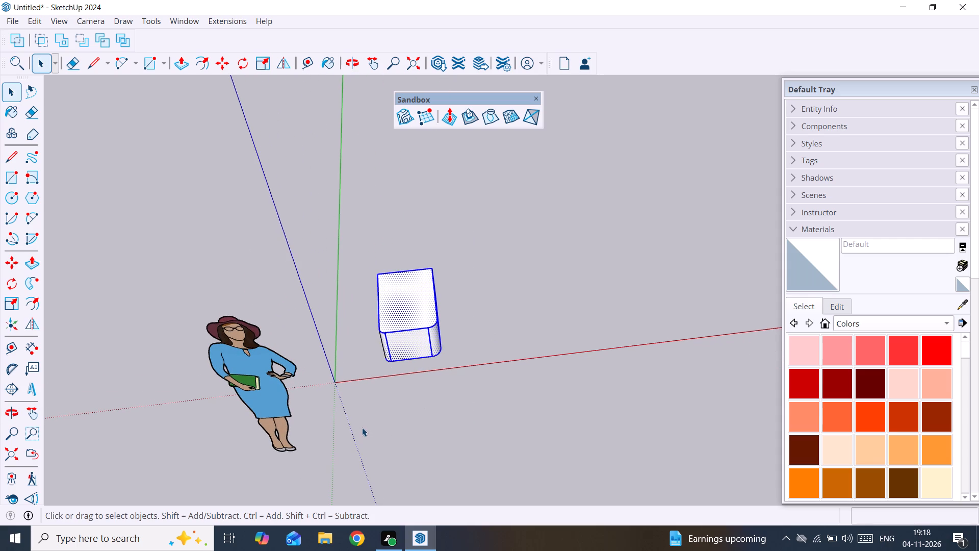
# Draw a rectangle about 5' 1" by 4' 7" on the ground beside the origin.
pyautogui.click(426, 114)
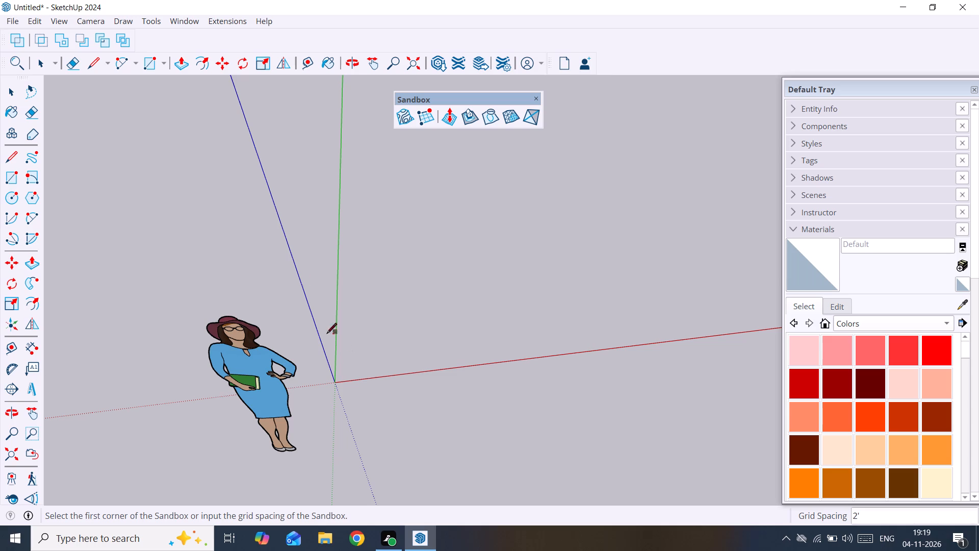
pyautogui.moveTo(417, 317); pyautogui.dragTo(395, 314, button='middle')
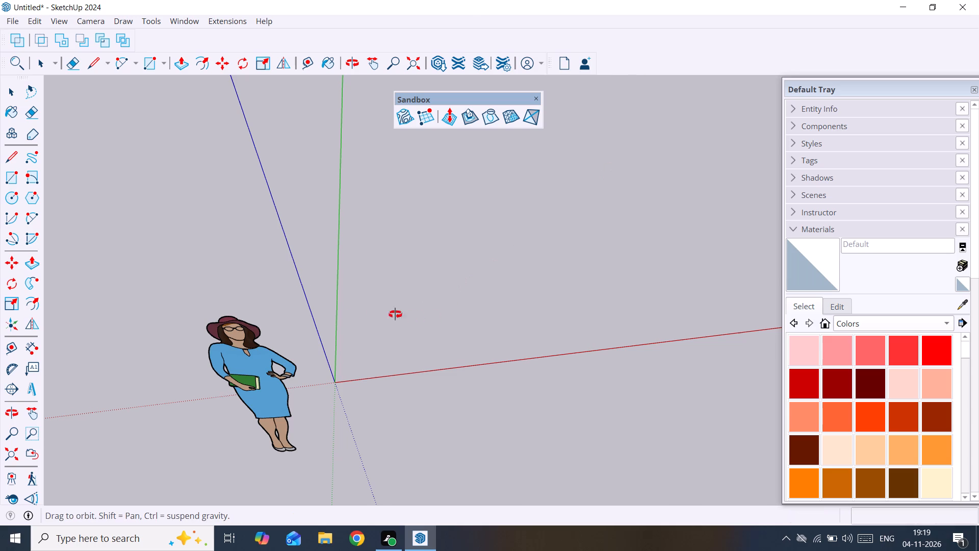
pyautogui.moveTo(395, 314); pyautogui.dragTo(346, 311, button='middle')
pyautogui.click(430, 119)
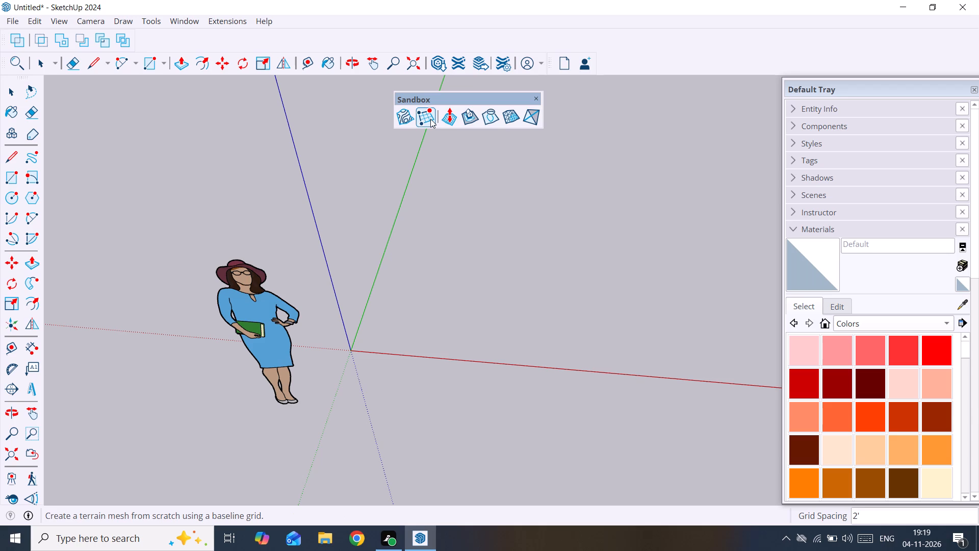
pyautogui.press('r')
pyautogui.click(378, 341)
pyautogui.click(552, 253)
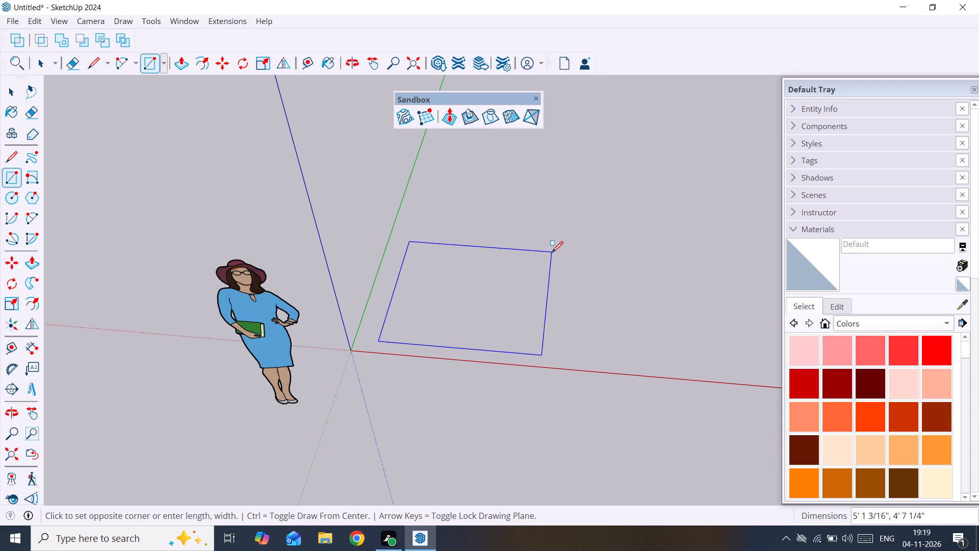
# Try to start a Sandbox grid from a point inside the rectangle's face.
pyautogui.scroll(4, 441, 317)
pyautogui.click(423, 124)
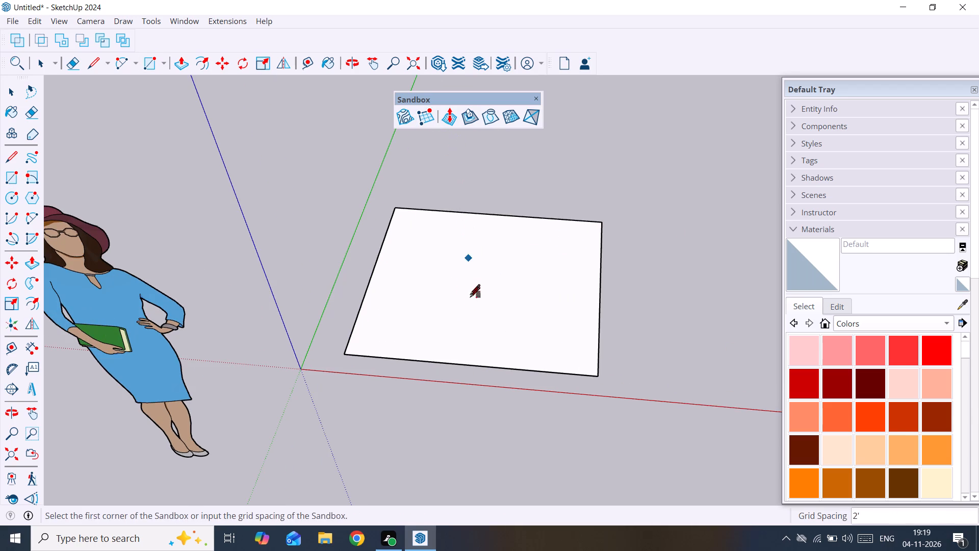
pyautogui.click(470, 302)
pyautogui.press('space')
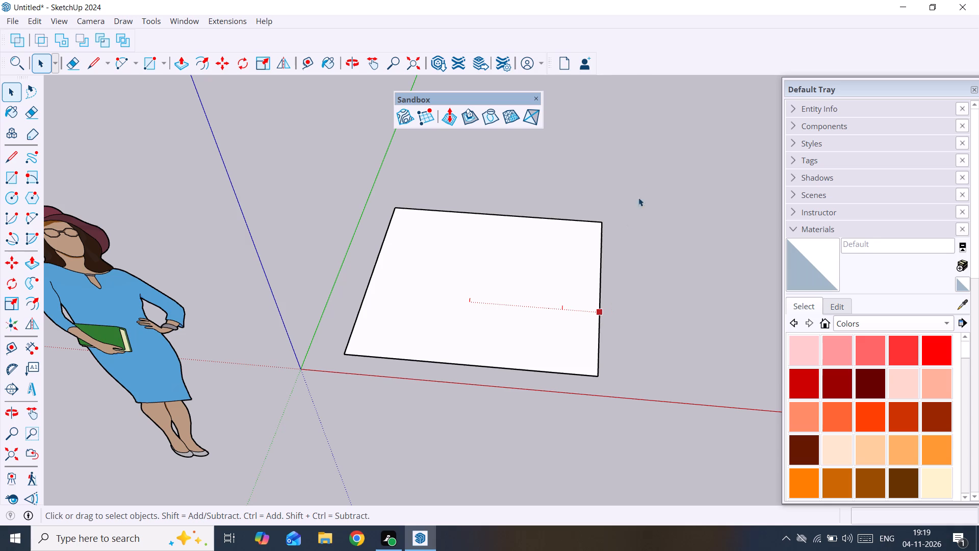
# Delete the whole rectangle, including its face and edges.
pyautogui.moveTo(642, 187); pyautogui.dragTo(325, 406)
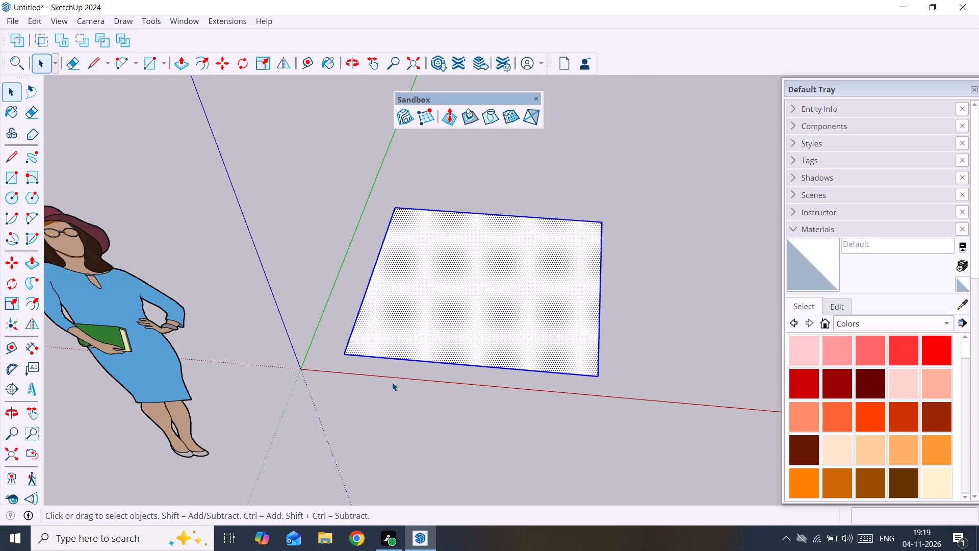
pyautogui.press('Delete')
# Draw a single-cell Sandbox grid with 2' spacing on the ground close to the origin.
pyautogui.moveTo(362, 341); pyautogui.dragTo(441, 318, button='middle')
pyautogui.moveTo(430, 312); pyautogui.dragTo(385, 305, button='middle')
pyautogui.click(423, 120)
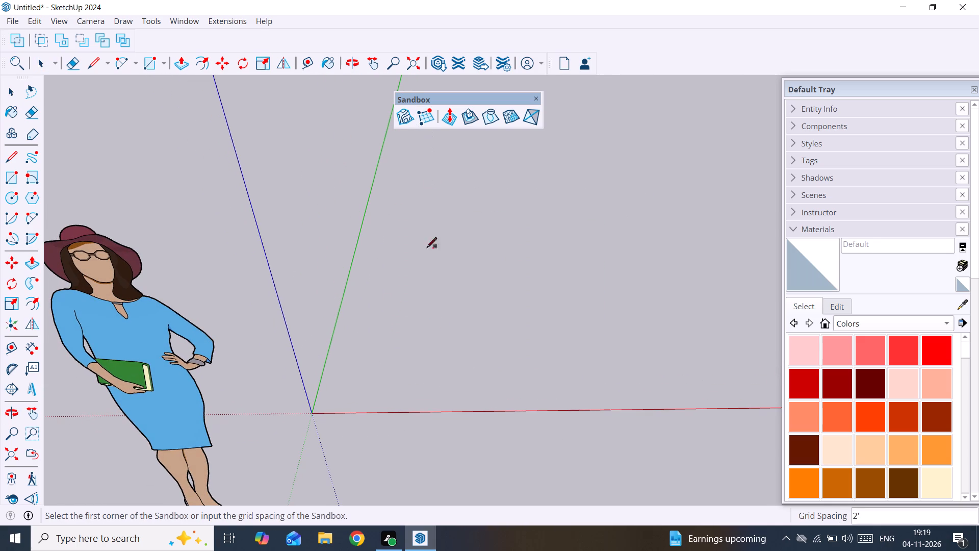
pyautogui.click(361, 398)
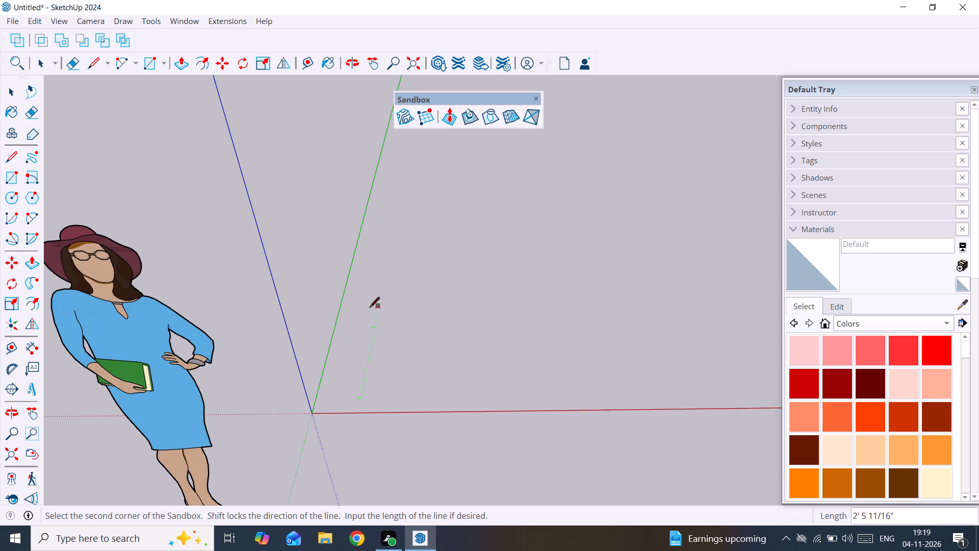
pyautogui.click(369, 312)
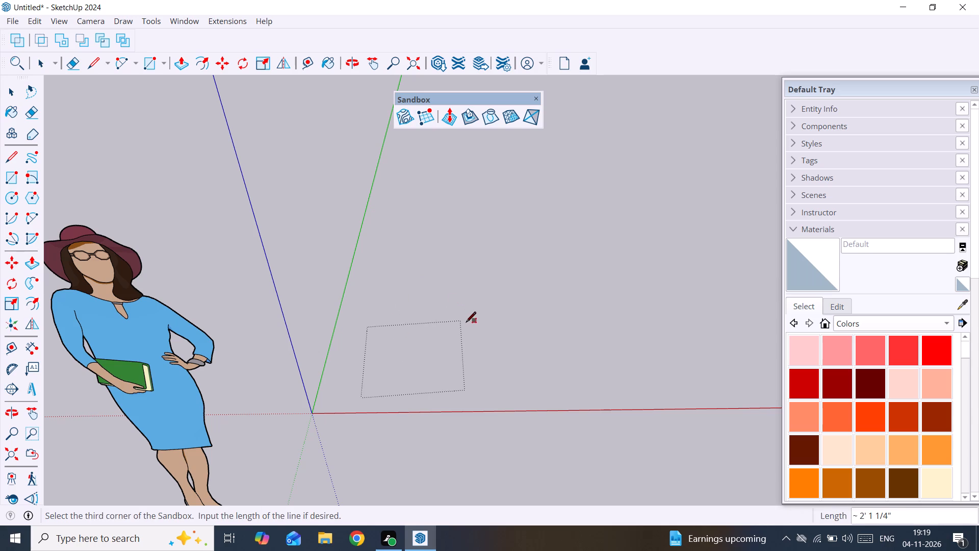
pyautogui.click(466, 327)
# Examine the new Sandbox grid's face from above, edge-on and up close.
pyautogui.scroll(6, 410, 360)
pyautogui.moveTo(409, 361); pyautogui.dragTo(382, 260, button='middle')
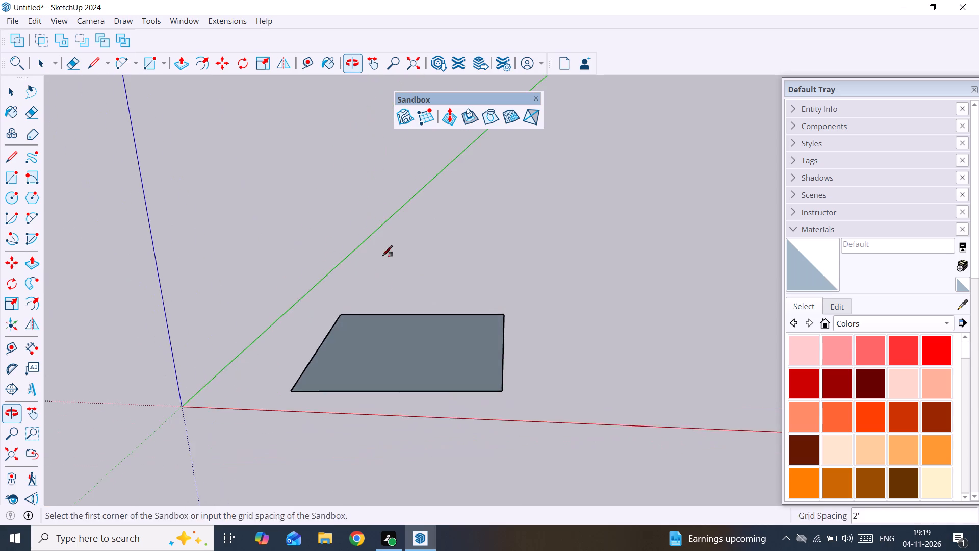
pyautogui.moveTo(384, 295); pyautogui.dragTo(388, 450, button='middle')
pyautogui.scroll(8, 357, 409)
pyautogui.moveTo(358, 374); pyautogui.dragTo(362, 80, button='middle')
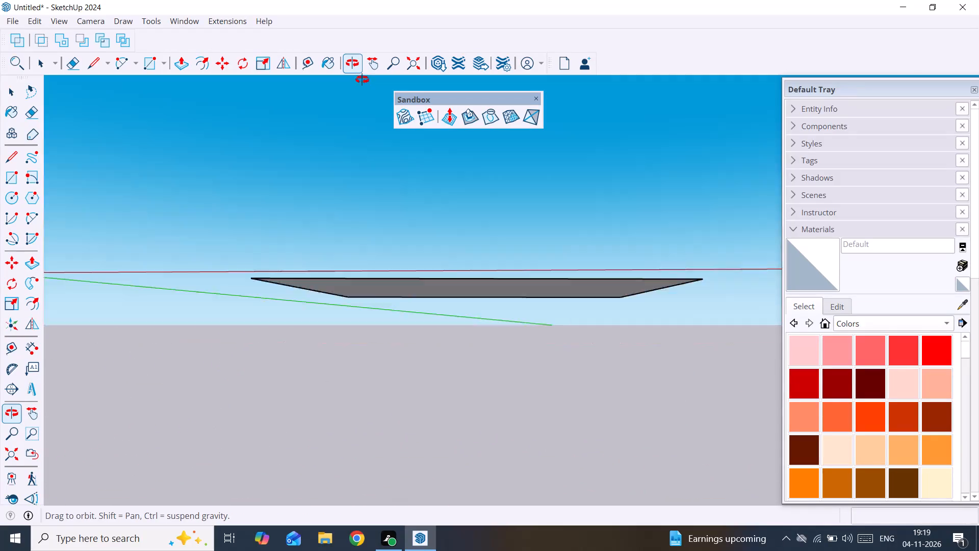
pyautogui.moveTo(362, 80); pyautogui.dragTo(351, 365, button='middle')
pyautogui.scroll(5, 370, 346)
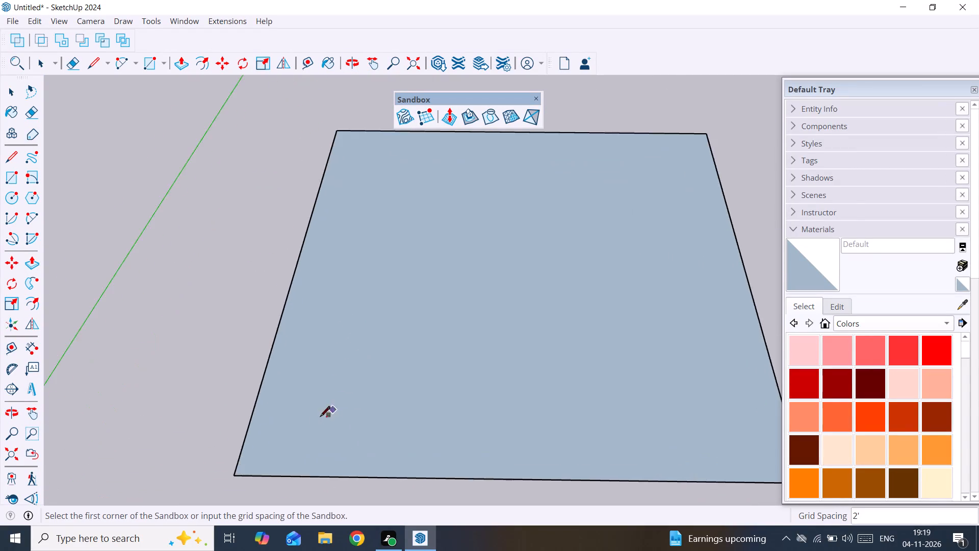
pyautogui.scroll(12, 320, 421)
pyautogui.scroll(-17, 291, 446)
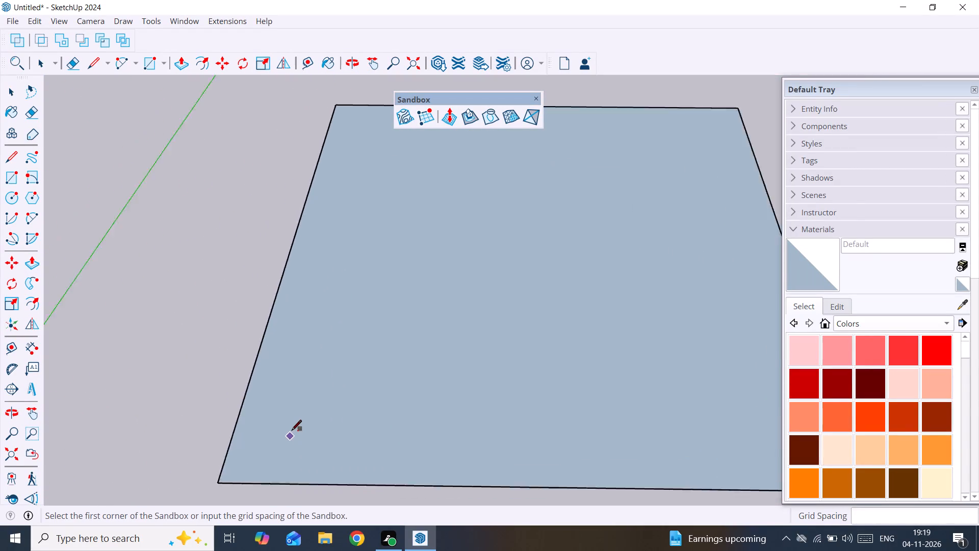
pyautogui.scroll(-10, 291, 435)
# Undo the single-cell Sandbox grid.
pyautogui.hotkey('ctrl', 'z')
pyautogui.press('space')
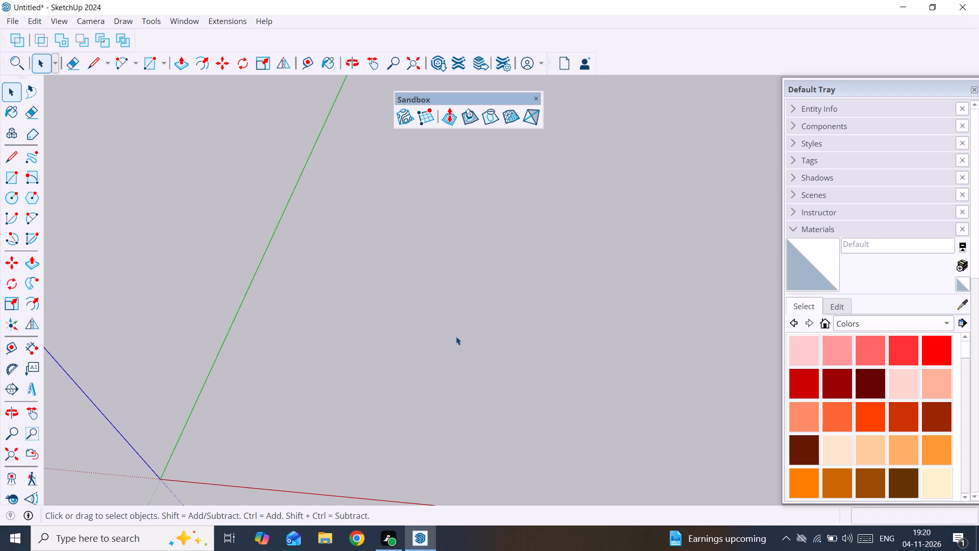
# Bring the whole figure and the origin back into view with open ground beside them.
pyautogui.scroll(-4, 317, 391)
pyautogui.scroll(-3, 303, 436)
pyautogui.keyDown('shift'); pyautogui.moveTo(303, 436); pyautogui.dragTo(449, 366, button='middle'); pyautogui.keyUp('shift')
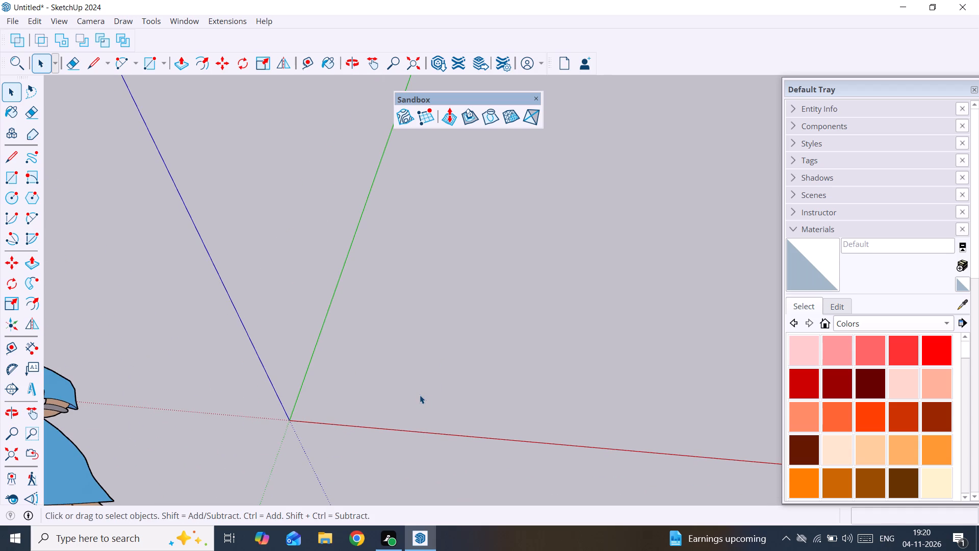
pyautogui.scroll(-2, 420, 395)
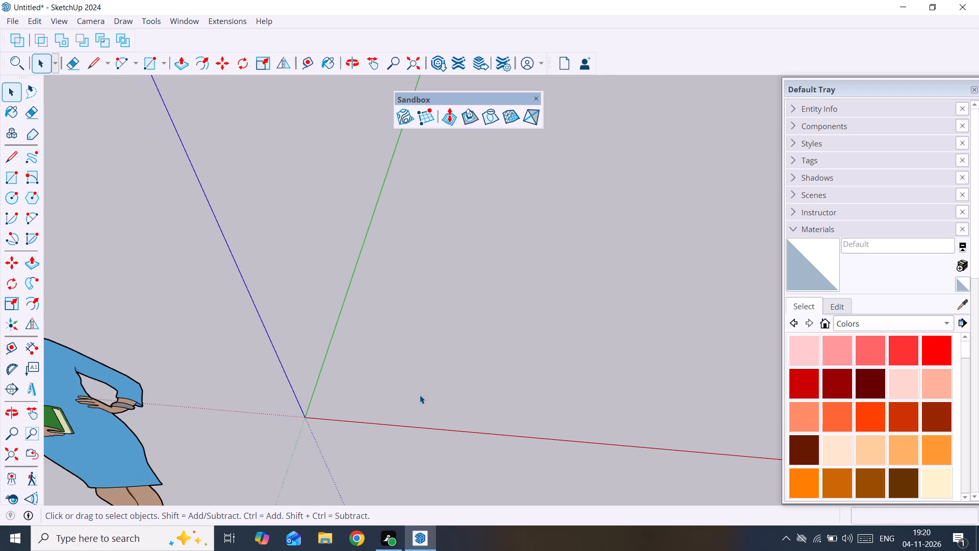
pyautogui.moveTo(424, 398); pyautogui.dragTo(424, 392, button='middle')
pyautogui.scroll(-4, 416, 378)
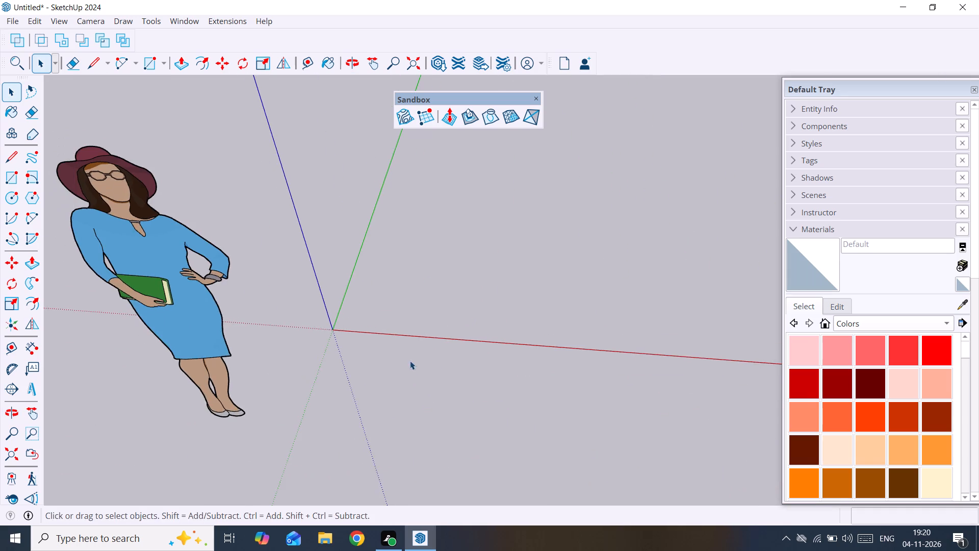
pyautogui.moveTo(410, 359); pyautogui.dragTo(340, 469, button='middle')
pyautogui.moveTo(339, 457); pyautogui.dragTo(354, 429, button='middle')
pyautogui.scroll(-8, 354, 429)
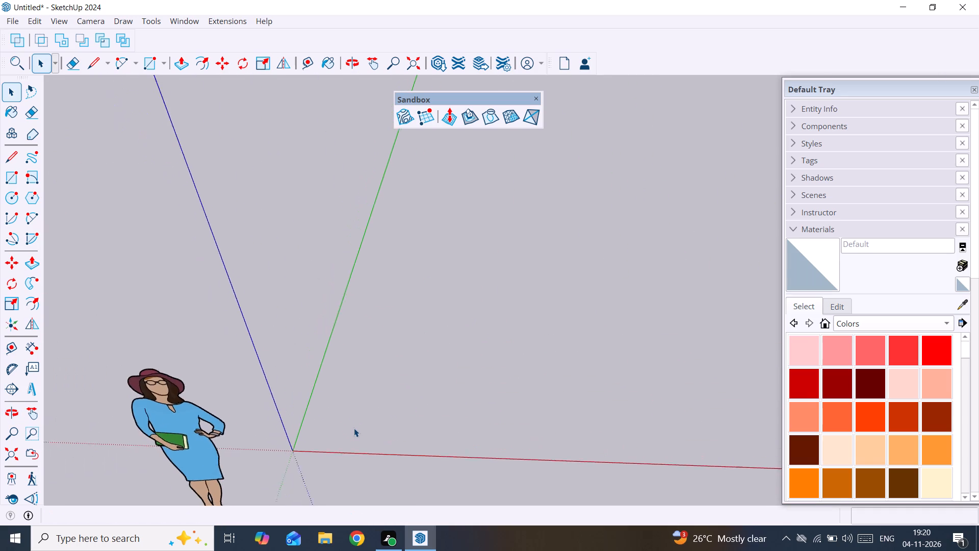
pyautogui.moveTo(354, 427); pyautogui.dragTo(370, 348, button='middle')
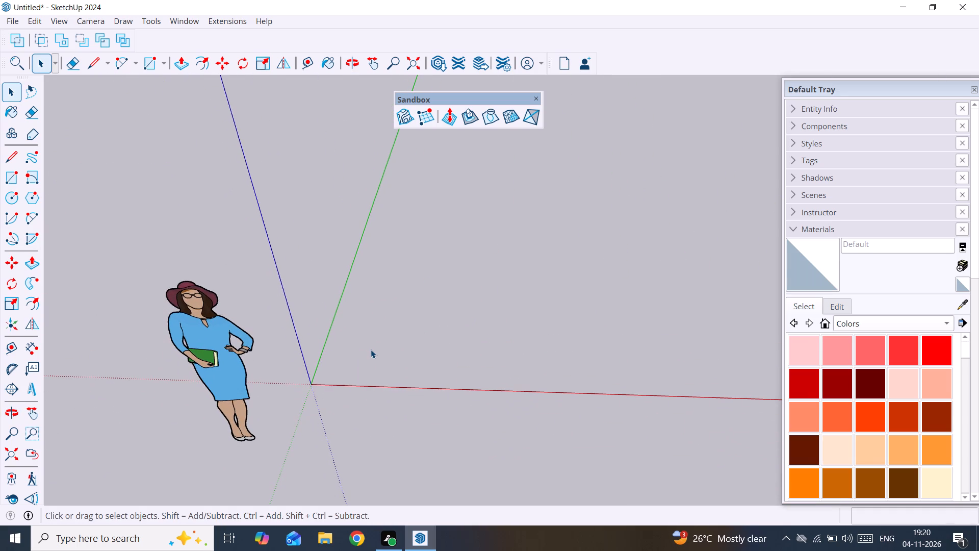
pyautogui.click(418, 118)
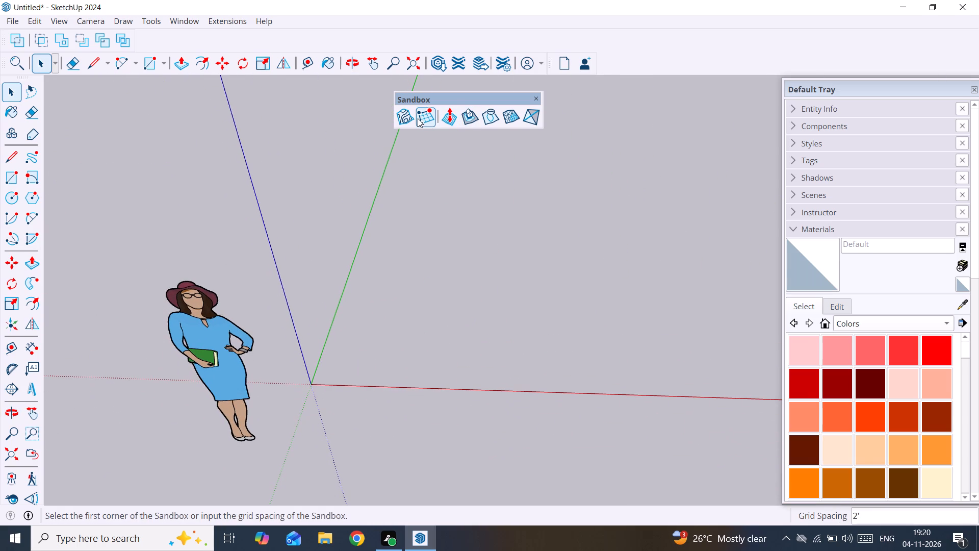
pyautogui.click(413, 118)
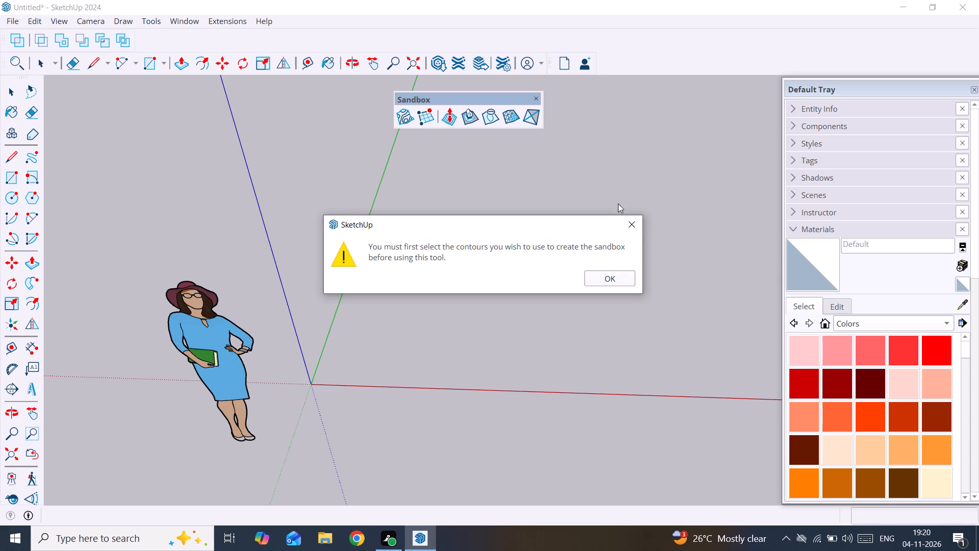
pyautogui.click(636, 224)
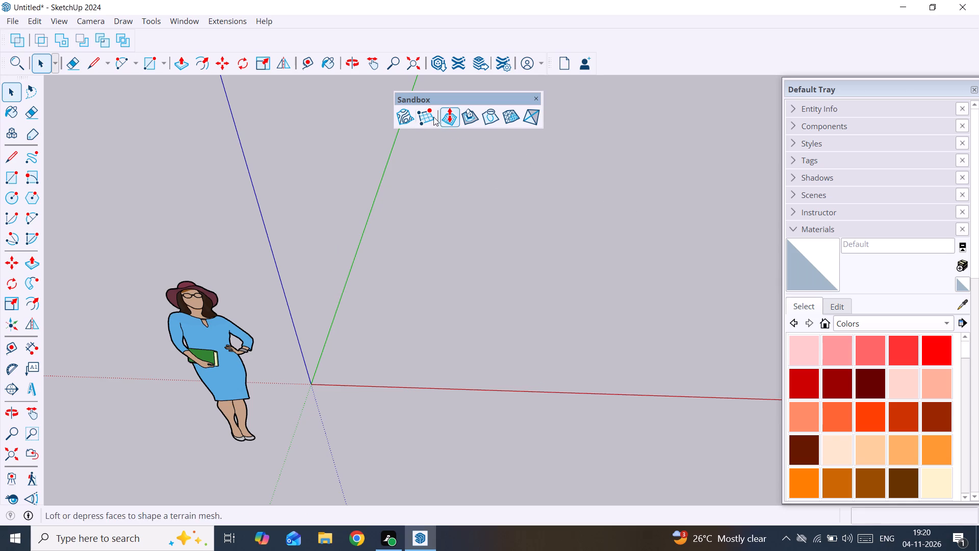
# Start a from-scratch Sandbox grid and set its grid spacing to 10'.
pyautogui.click(427, 115)
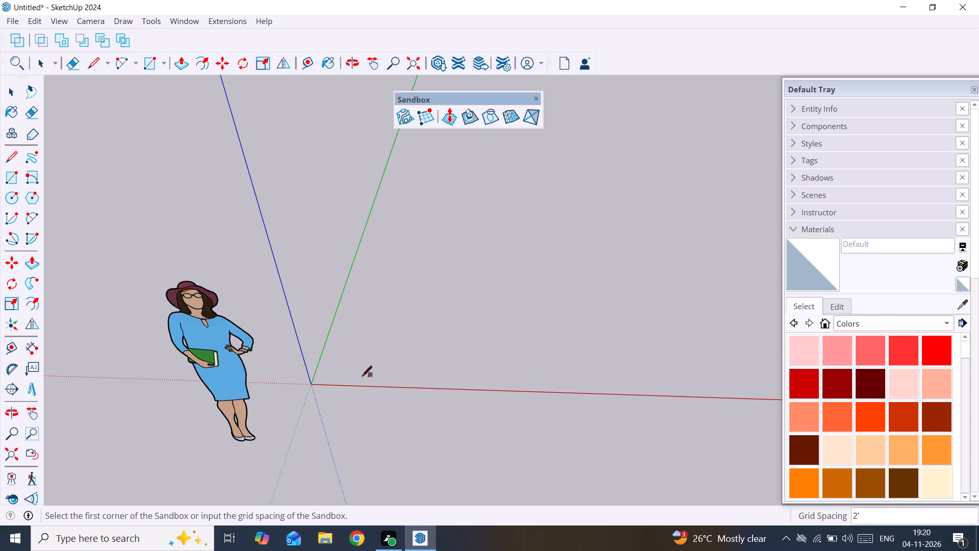
pyautogui.click(868, 515)
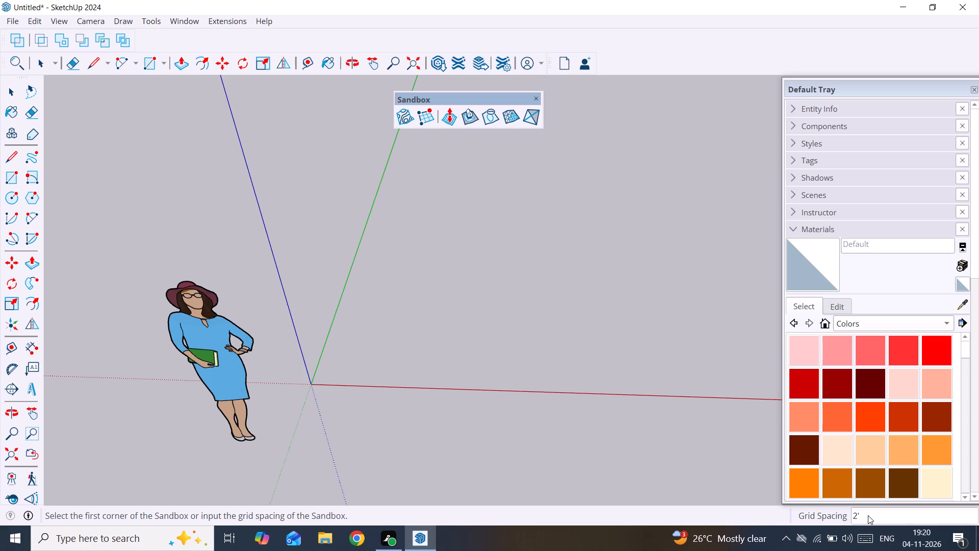
pyautogui.click(858, 512)
pyautogui.click(870, 512)
pyautogui.press('BackSpace')
pyautogui.write("10'")
pyautogui.press('Return')
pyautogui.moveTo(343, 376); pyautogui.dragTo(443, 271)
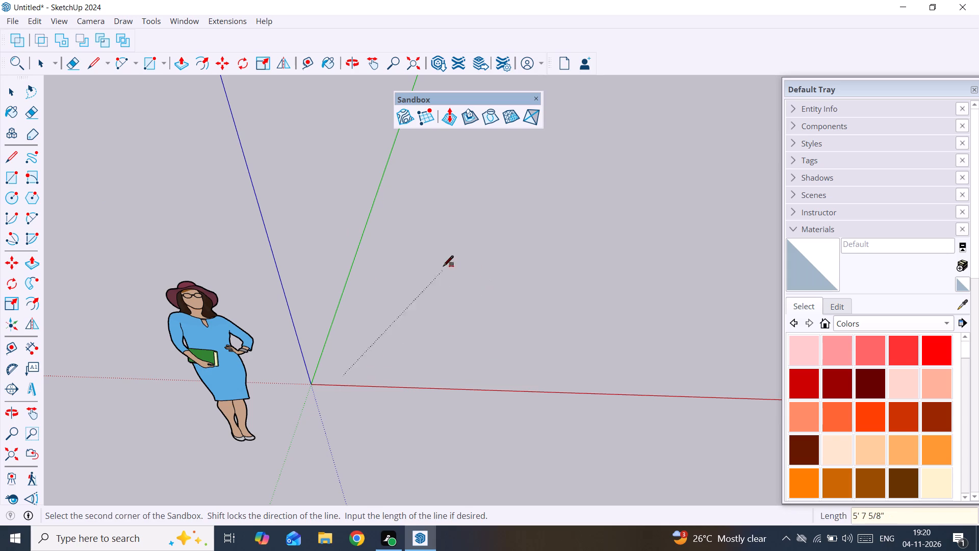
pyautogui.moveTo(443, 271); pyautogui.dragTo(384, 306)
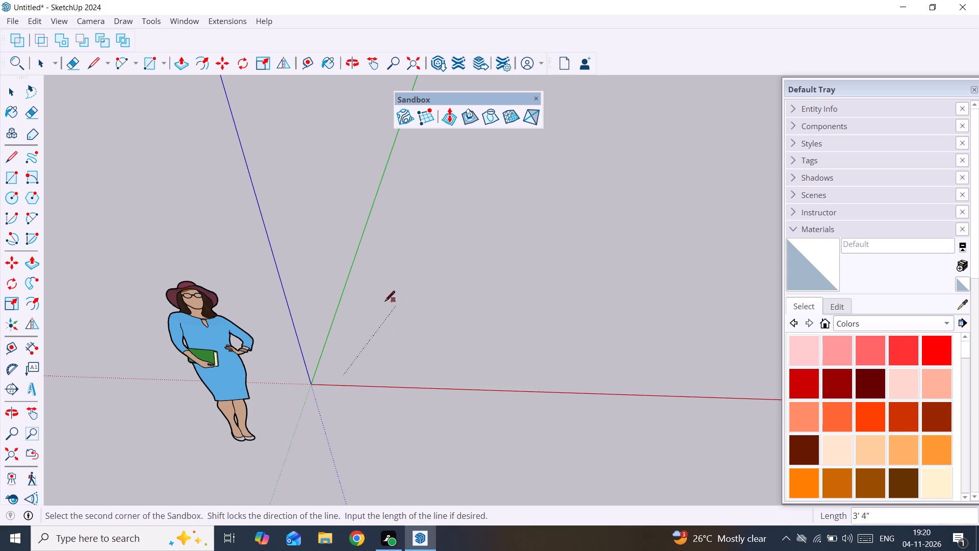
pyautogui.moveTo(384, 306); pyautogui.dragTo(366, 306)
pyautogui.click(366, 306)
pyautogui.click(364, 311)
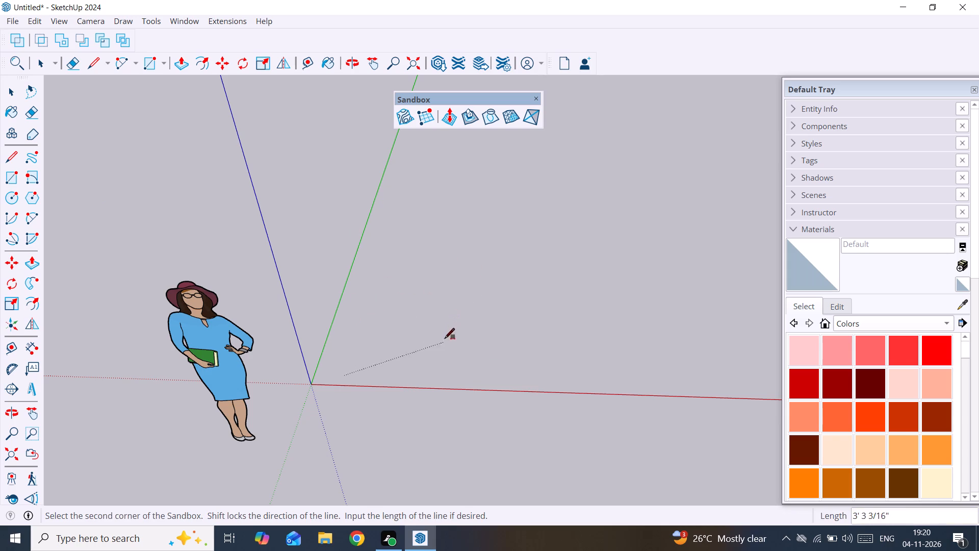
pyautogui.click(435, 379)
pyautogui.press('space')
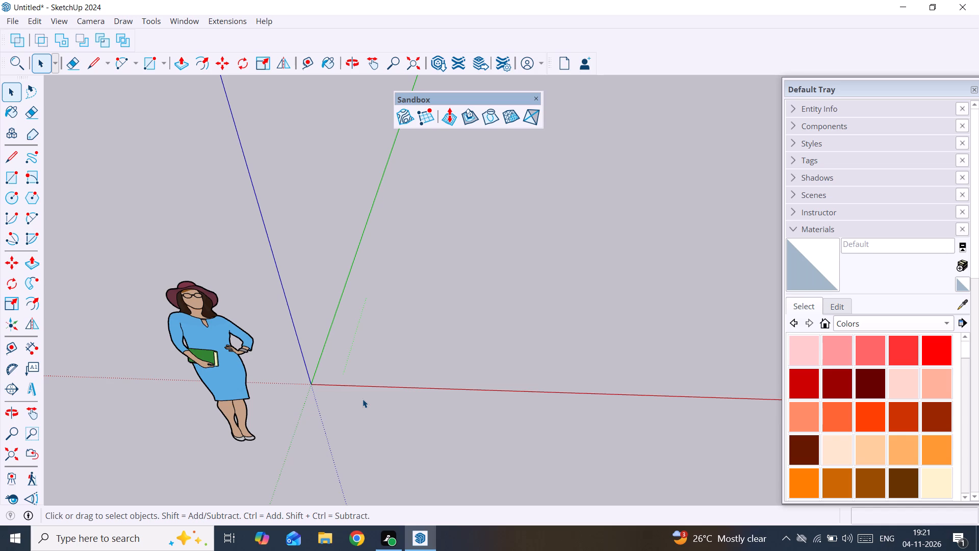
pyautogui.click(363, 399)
# Draw a ground rectangle about 10' 8" by 8' 5" beside the figure, between the red and green axes.
pyautogui.press('r')
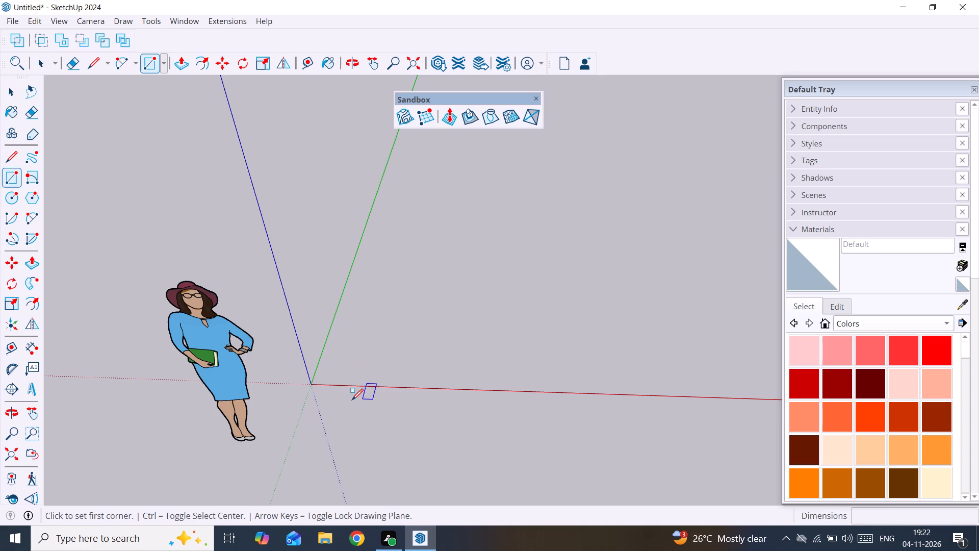
pyautogui.click(352, 358)
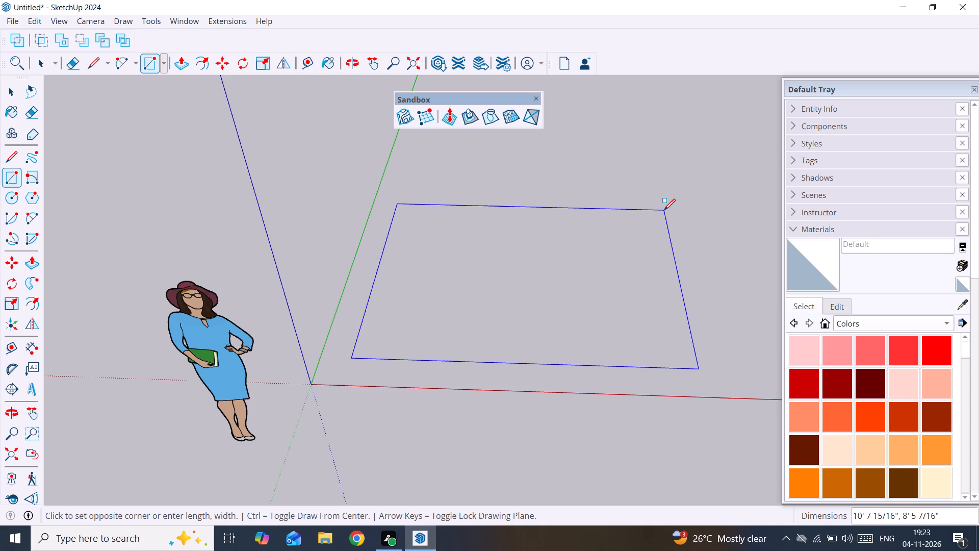
pyautogui.click(663, 211)
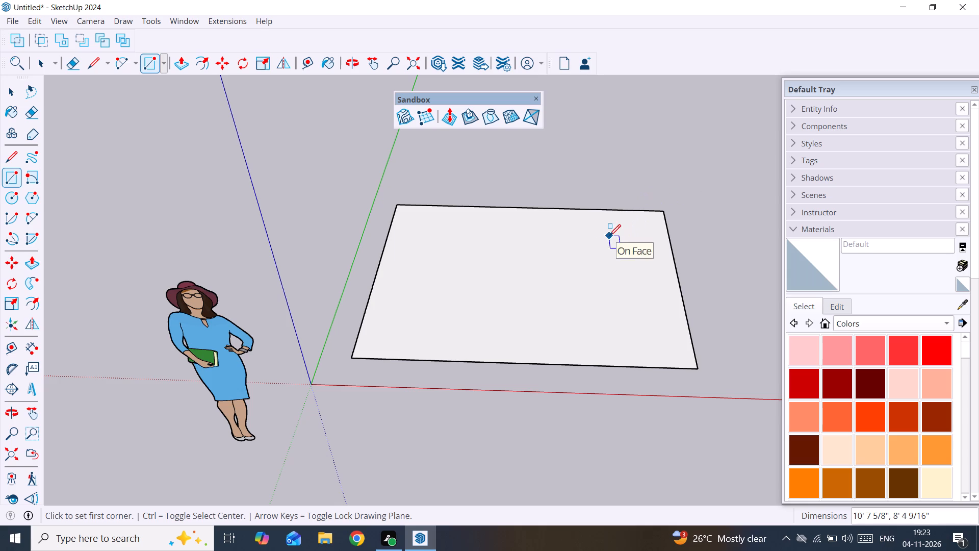
# Draw a second rectangle about 9' 10" by 8' 8" overlapping the first one's far corner away from the figure.
pyautogui.click(560, 237)
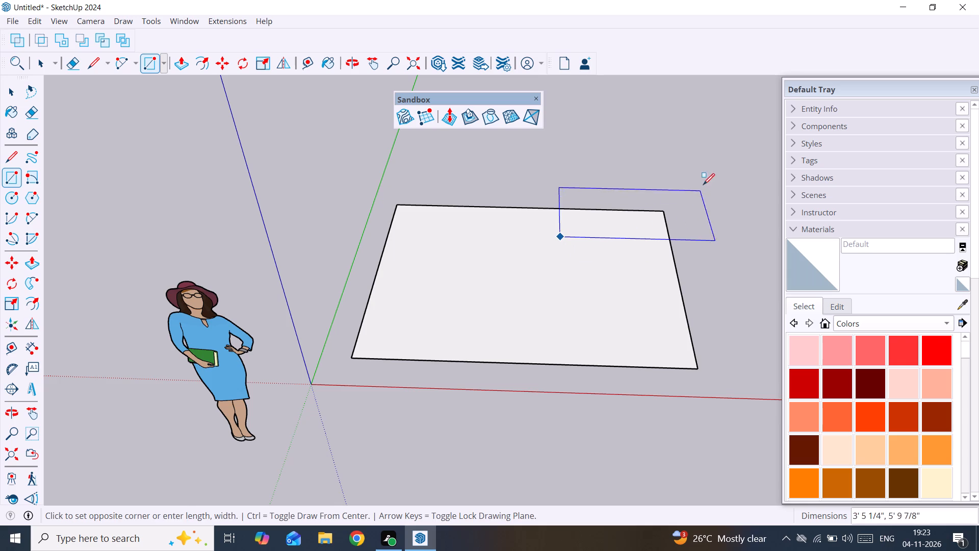
pyautogui.click(737, 119)
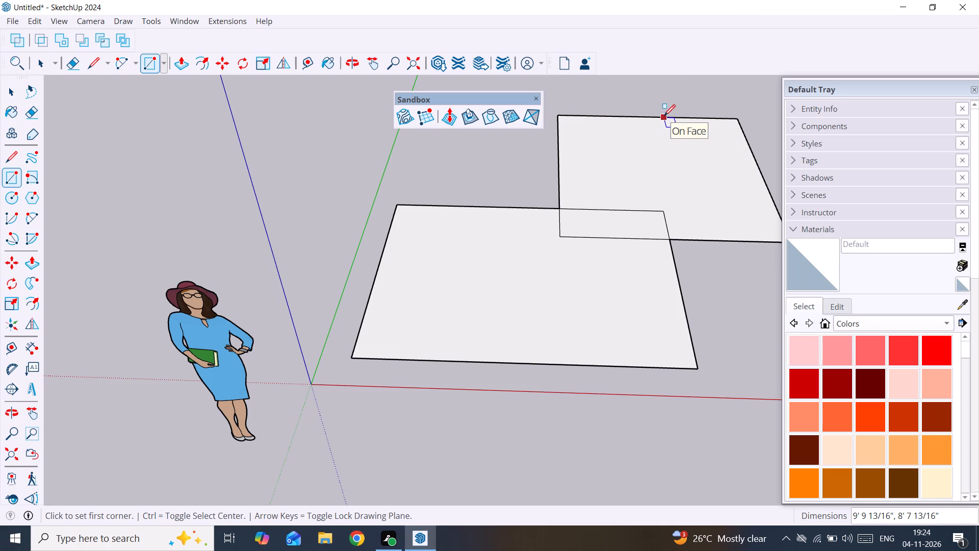
# Draw a small rectangle about 2' 2" by 5' across the second rectangle's edge nearest the green axis.
pyautogui.click(614, 183)
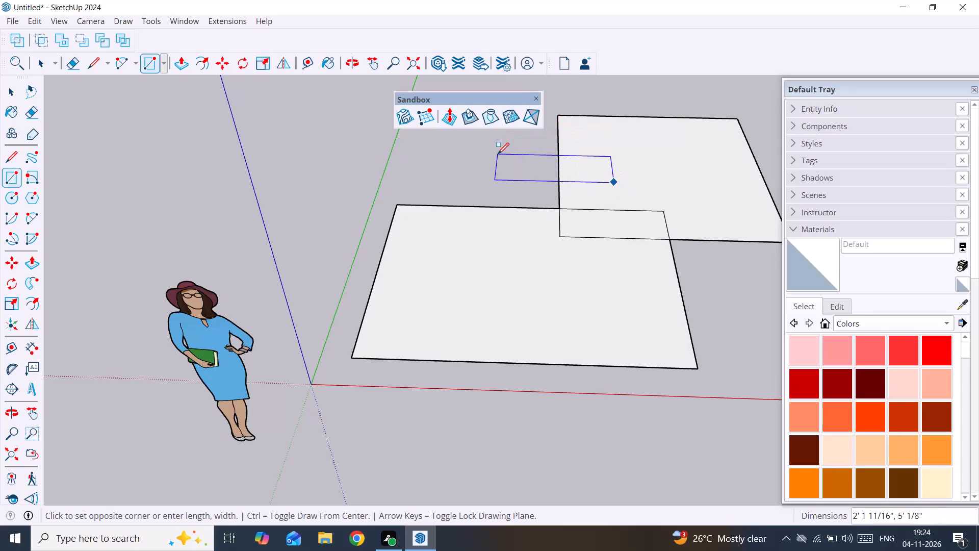
pyautogui.click(498, 154)
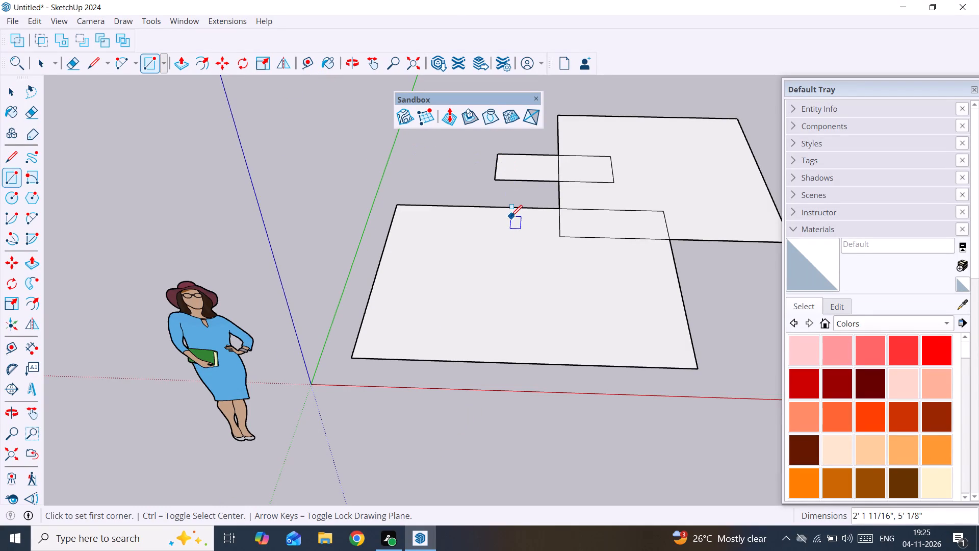
pyautogui.scroll(-4, 480, 211)
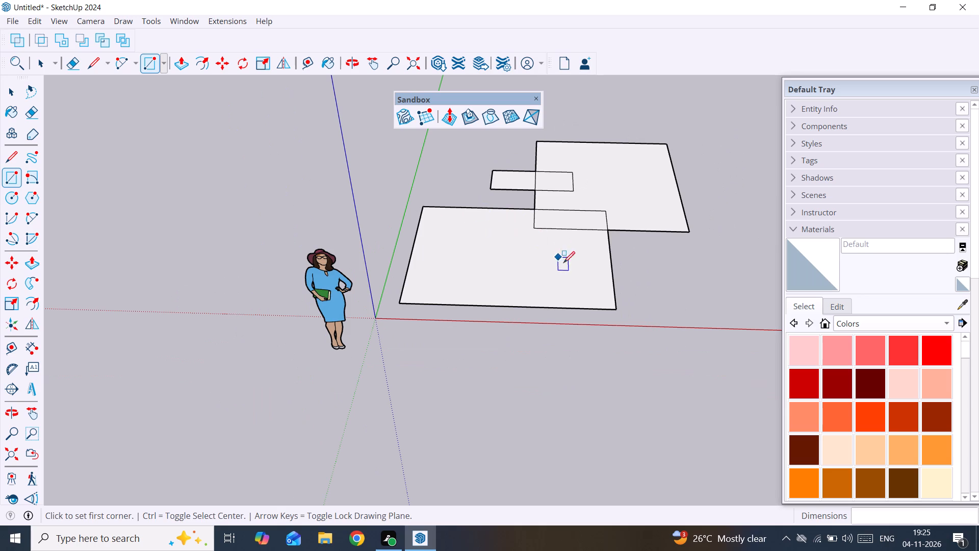
pyautogui.press('space')
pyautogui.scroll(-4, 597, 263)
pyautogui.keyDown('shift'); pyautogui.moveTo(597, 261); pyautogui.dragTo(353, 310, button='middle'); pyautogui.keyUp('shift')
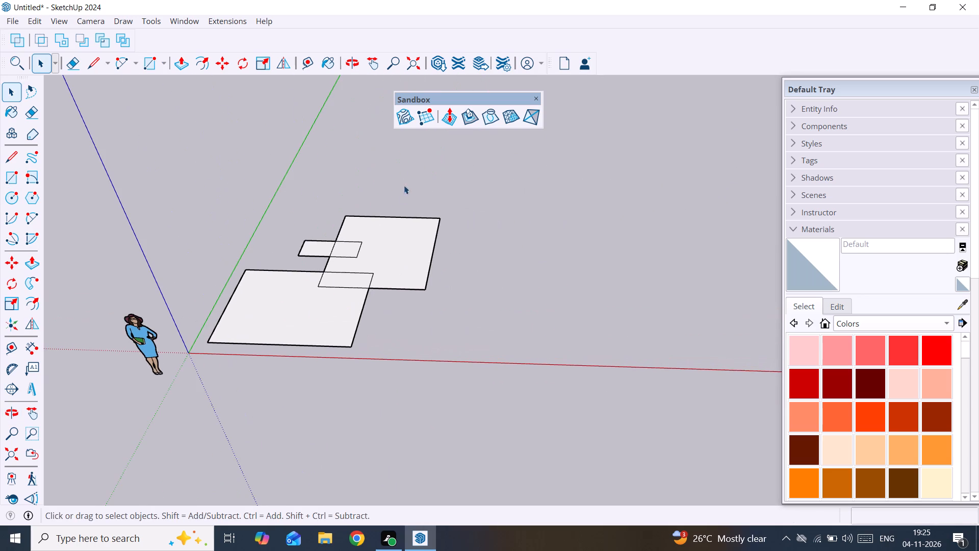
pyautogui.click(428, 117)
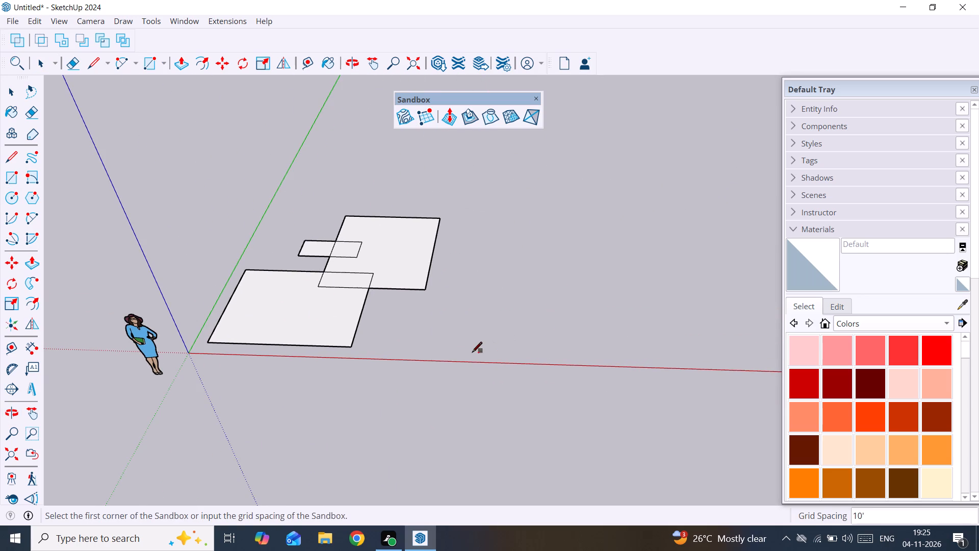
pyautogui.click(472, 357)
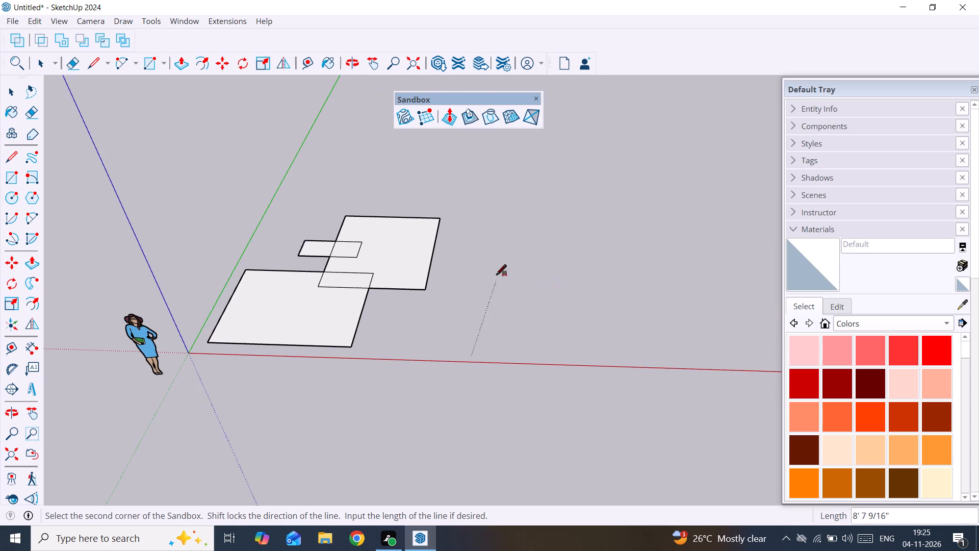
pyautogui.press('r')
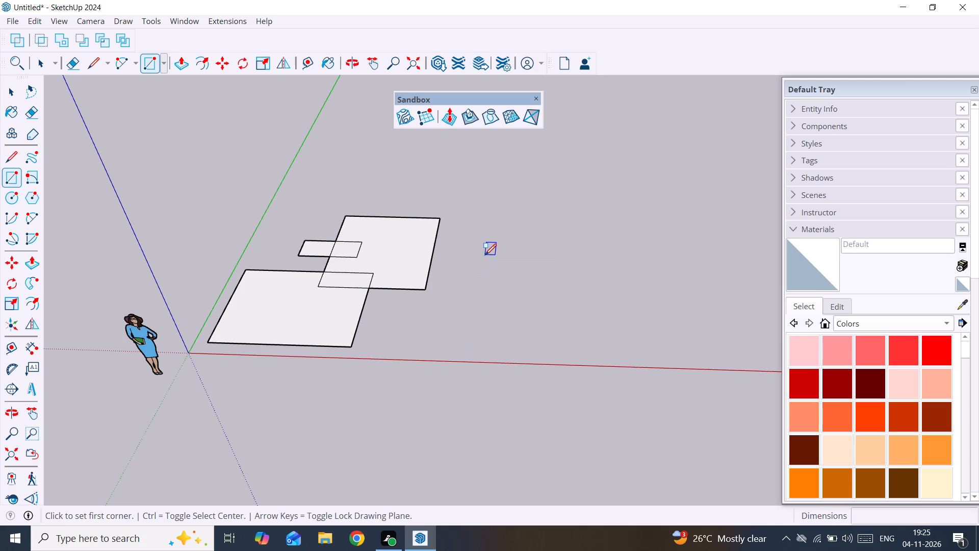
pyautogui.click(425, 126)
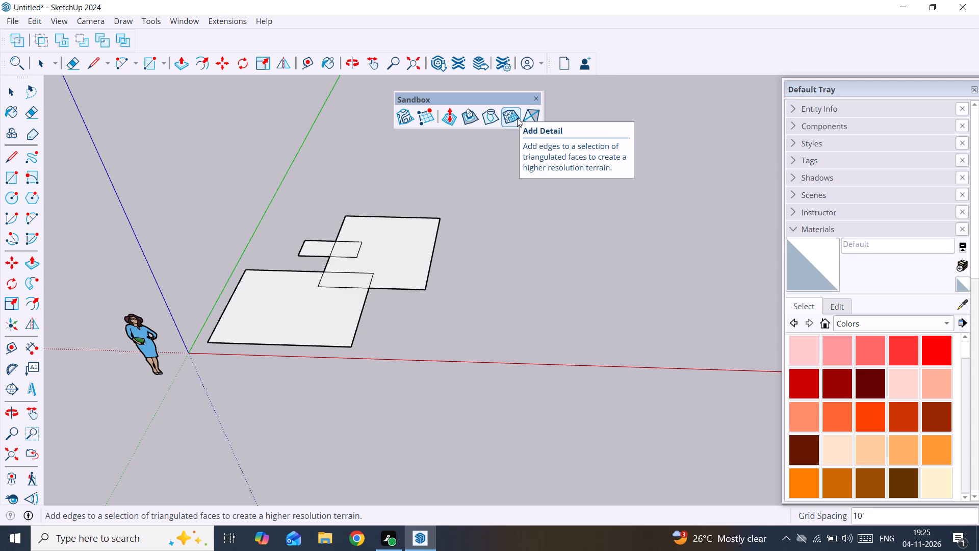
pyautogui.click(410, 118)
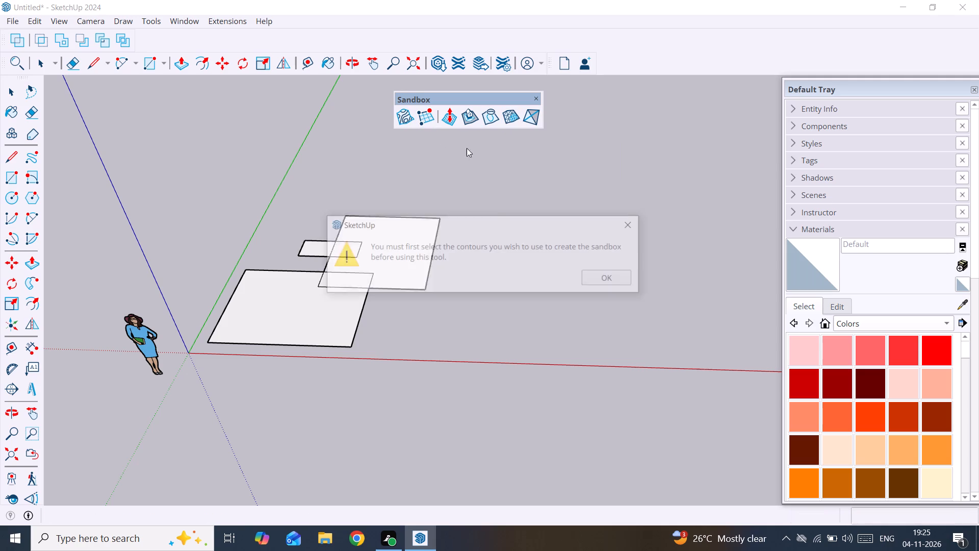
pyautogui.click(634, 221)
# Create a from-scratch Sandbox grid with 10' spacing on the open ground beyond the rectangles, along the red axis.
pyautogui.click(429, 125)
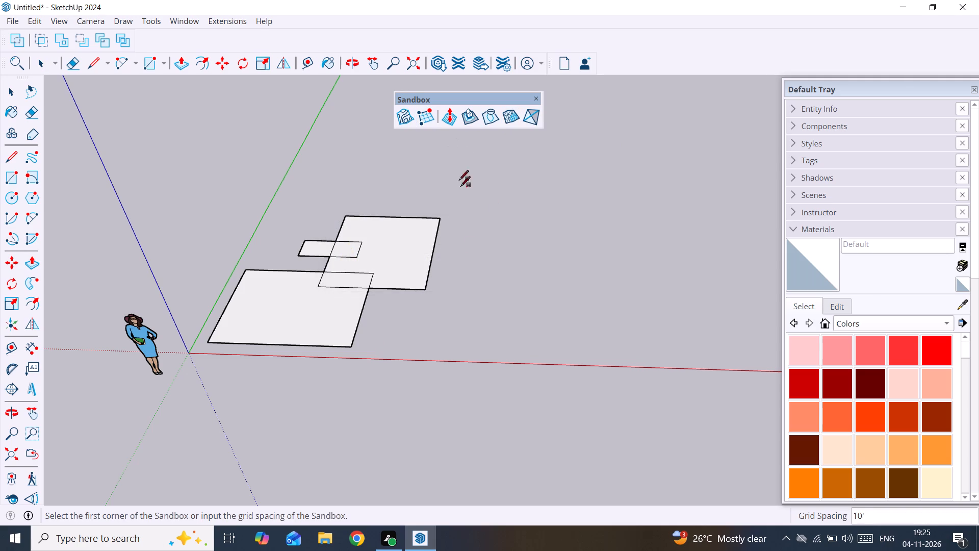
pyautogui.click(462, 347)
pyautogui.click(468, 229)
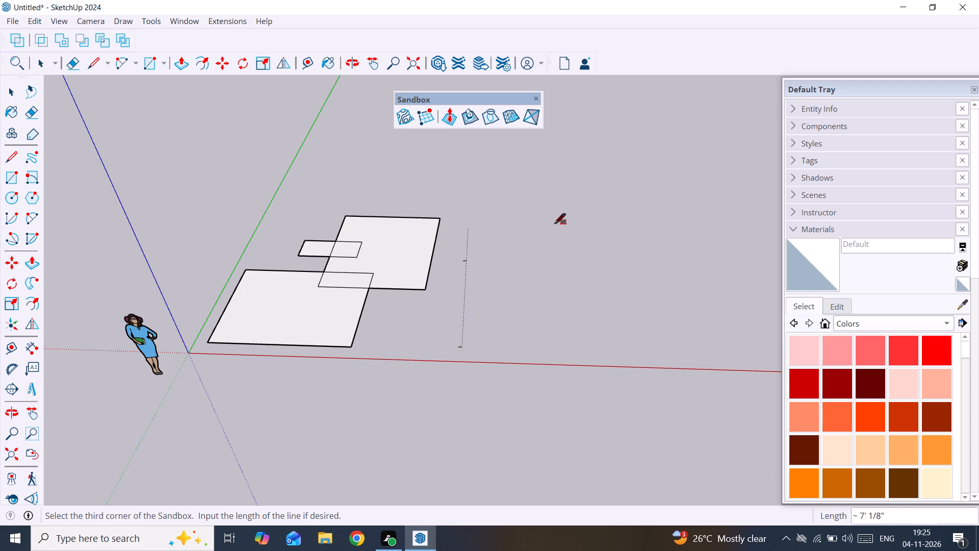
pyautogui.click(591, 294)
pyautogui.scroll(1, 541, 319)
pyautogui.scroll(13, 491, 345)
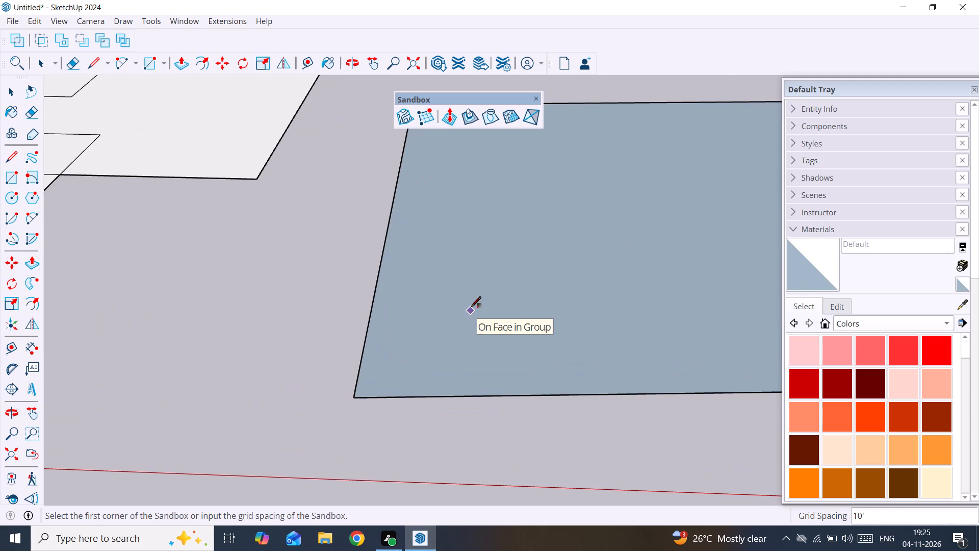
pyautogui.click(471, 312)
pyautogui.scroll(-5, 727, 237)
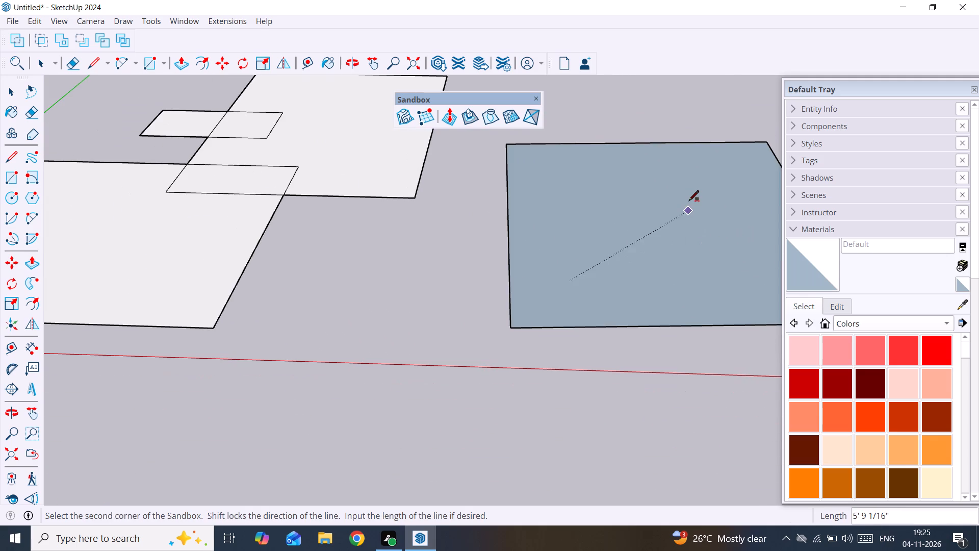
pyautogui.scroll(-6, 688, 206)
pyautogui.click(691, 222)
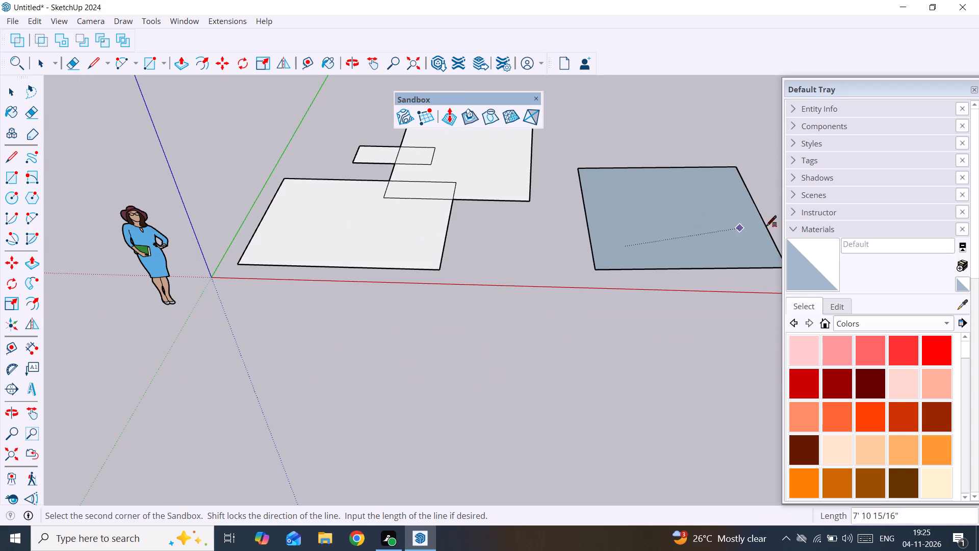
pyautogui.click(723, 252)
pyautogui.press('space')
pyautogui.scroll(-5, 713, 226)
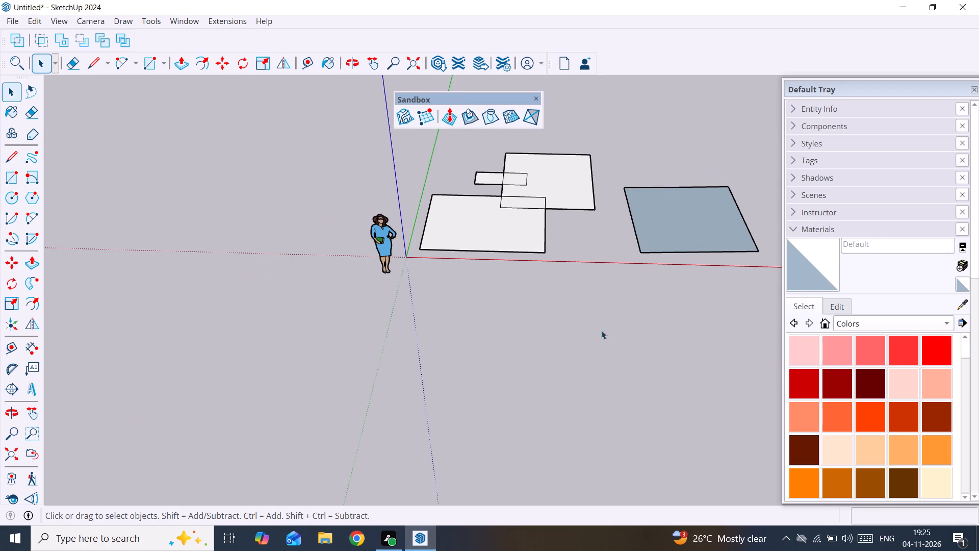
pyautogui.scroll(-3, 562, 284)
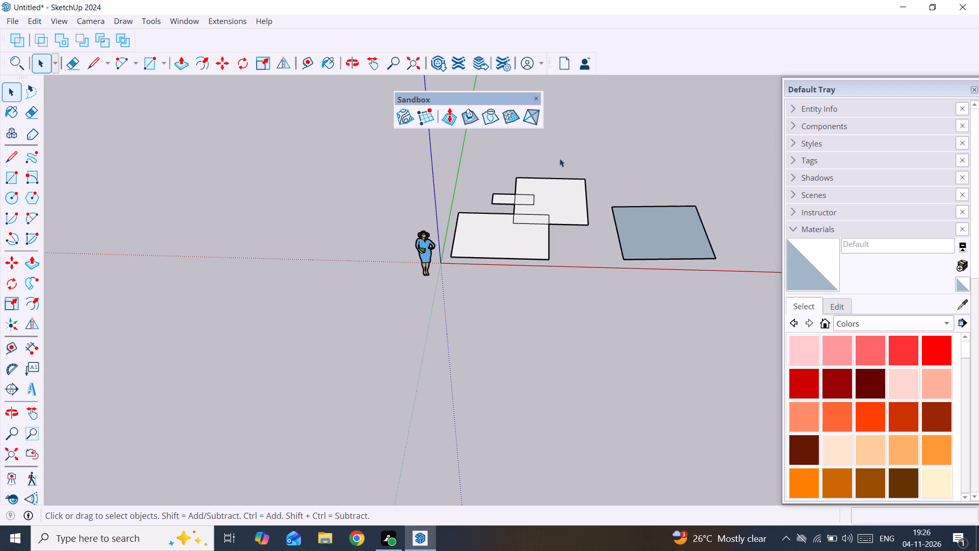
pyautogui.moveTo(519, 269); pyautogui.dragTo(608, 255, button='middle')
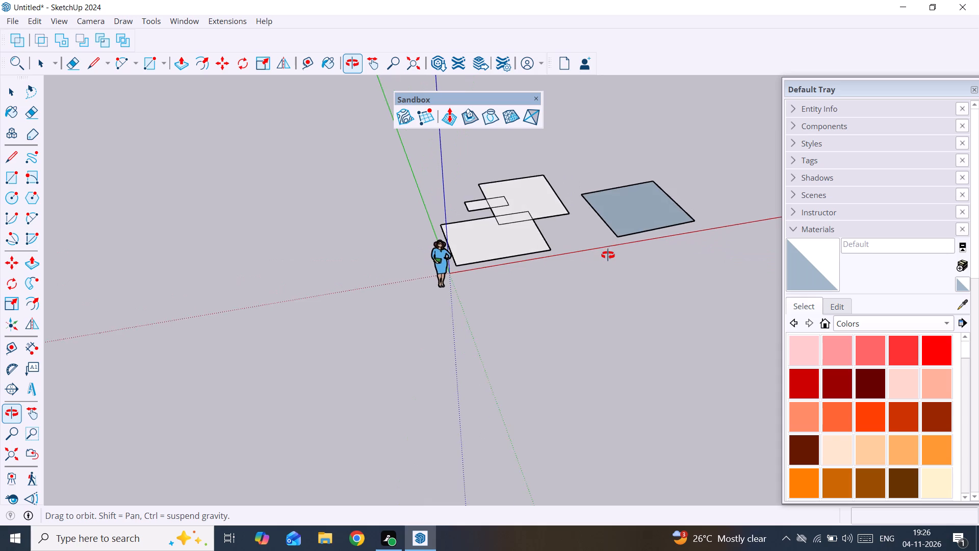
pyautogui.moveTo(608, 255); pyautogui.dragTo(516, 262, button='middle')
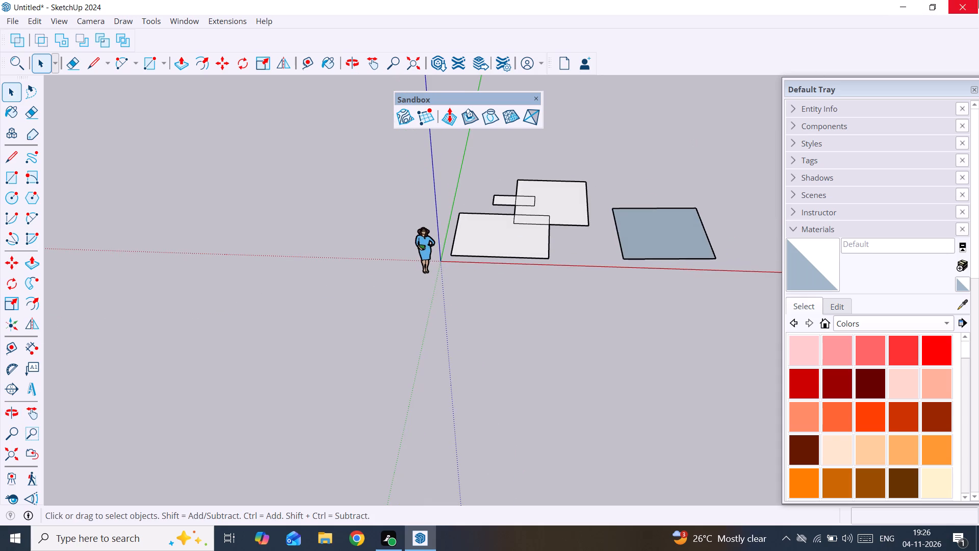
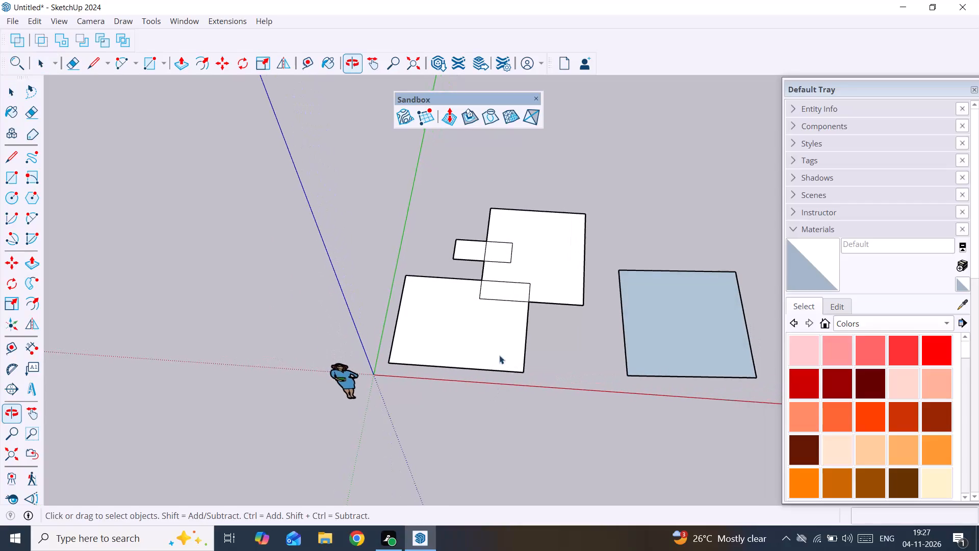
# Delete the overlapping rectangles and the Sandbox grid, leaving only the figure in the model.
pyautogui.click(523, 272)
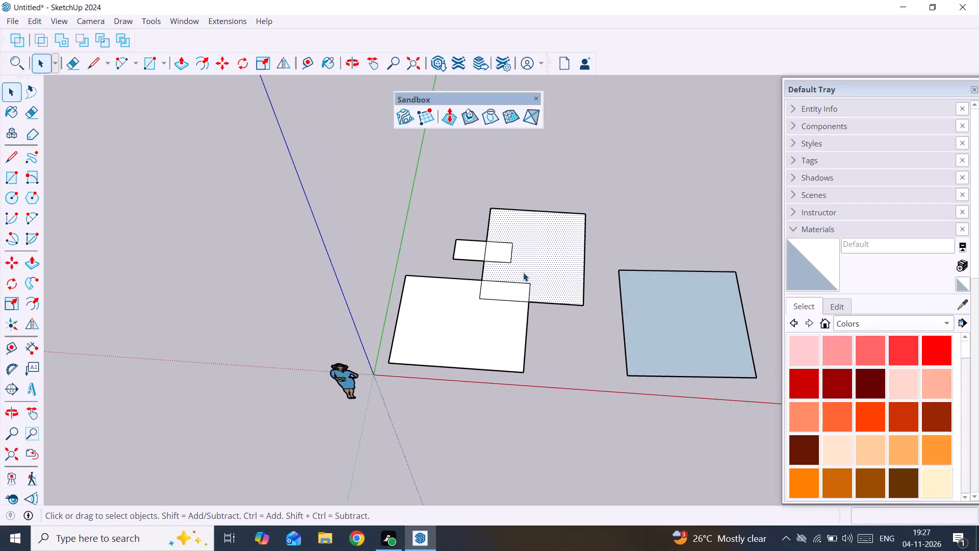
pyautogui.scroll(5, 524, 272)
pyautogui.scroll(-5, 524, 272)
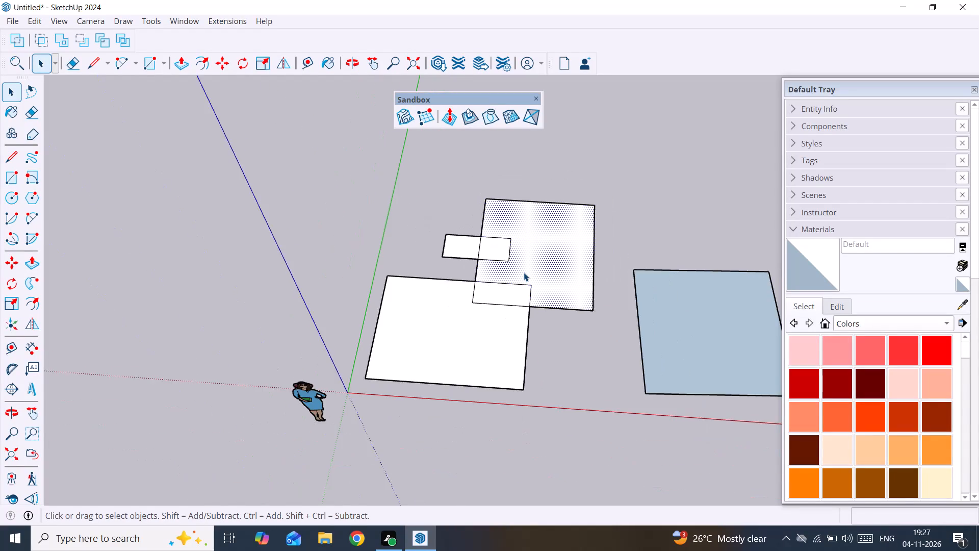
pyautogui.scroll(-10, 524, 272)
pyautogui.moveTo(648, 231); pyautogui.dragTo(473, 368)
pyautogui.press('Delete')
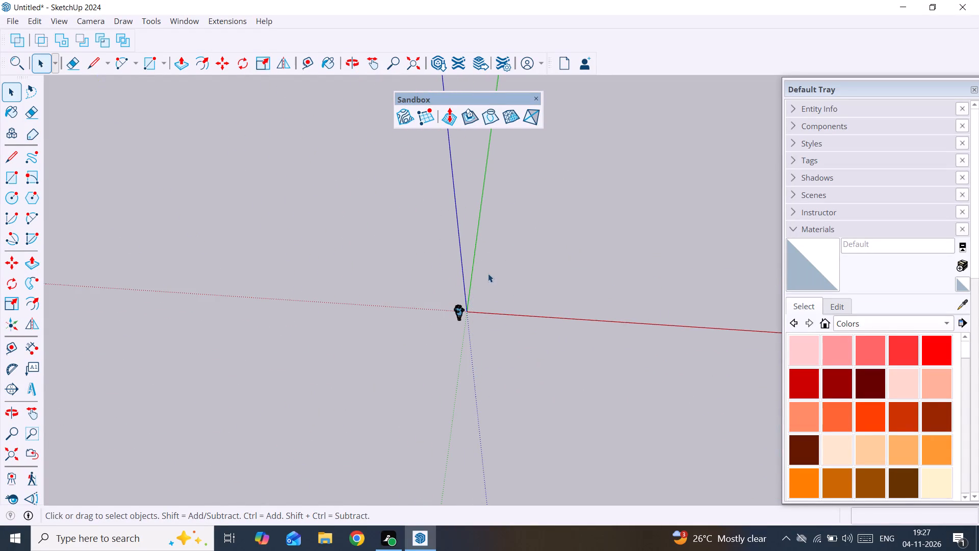
# Draw an upright, roughly square rectangle facing the green axis, just beside the figure along the red axis.
pyautogui.scroll(2, 488, 273)
pyautogui.moveTo(481, 286); pyautogui.dragTo(430, 387, button='middle')
pyautogui.moveTo(431, 364); pyautogui.dragTo(474, 169, button='middle')
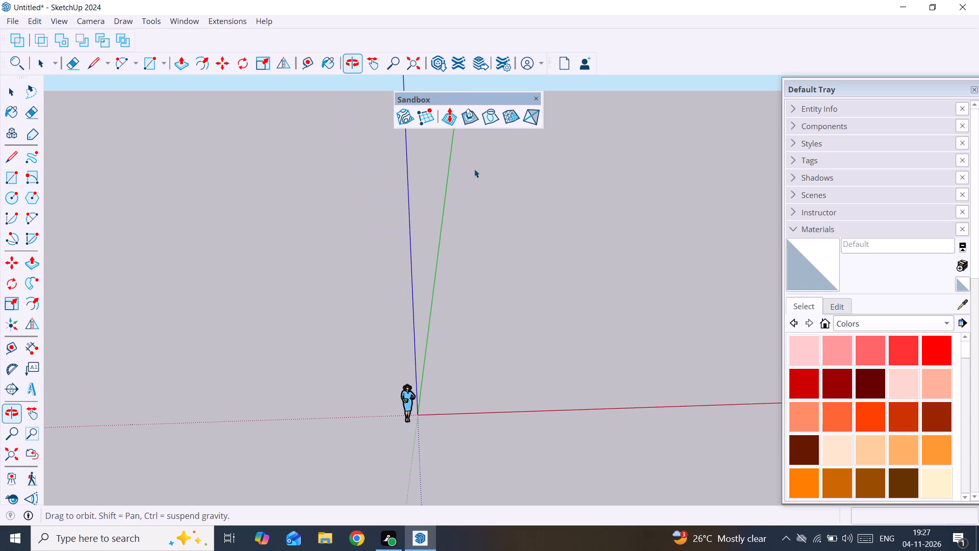
pyautogui.scroll(4, 525, 303)
pyautogui.moveTo(530, 323); pyautogui.dragTo(468, 270, button='middle')
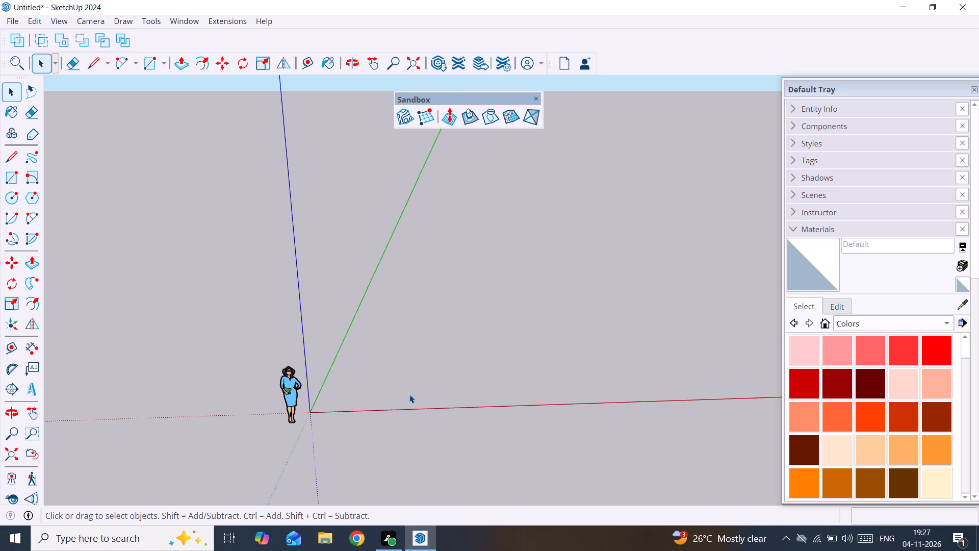
pyautogui.press('r')
pyautogui.press('Left')
pyautogui.click(338, 406)
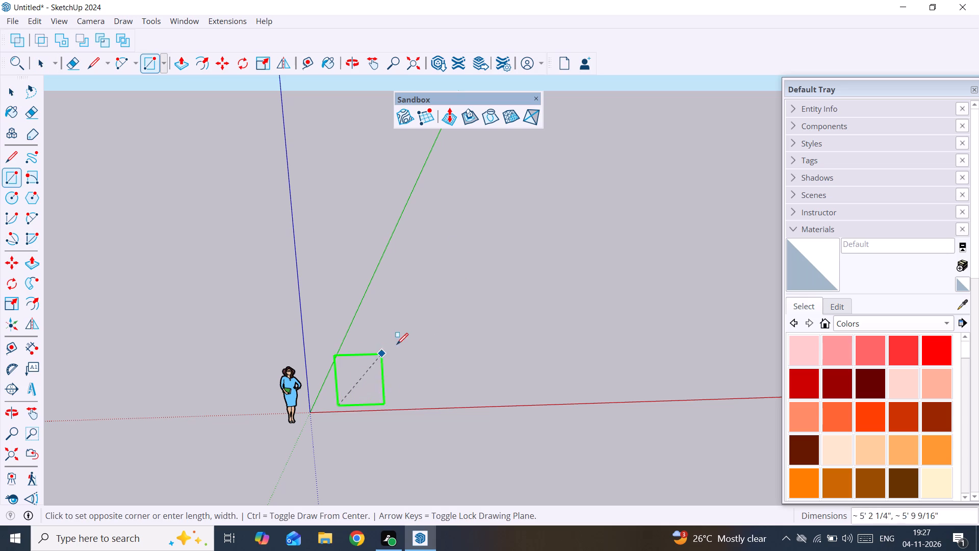
pyautogui.click(401, 343)
# Start another rectangle near the dotted red axis, on the opposite side of the figure from the upright square.
pyautogui.moveTo(402, 344); pyautogui.dragTo(412, 228, button='middle')
pyautogui.scroll(-2, 350, 358)
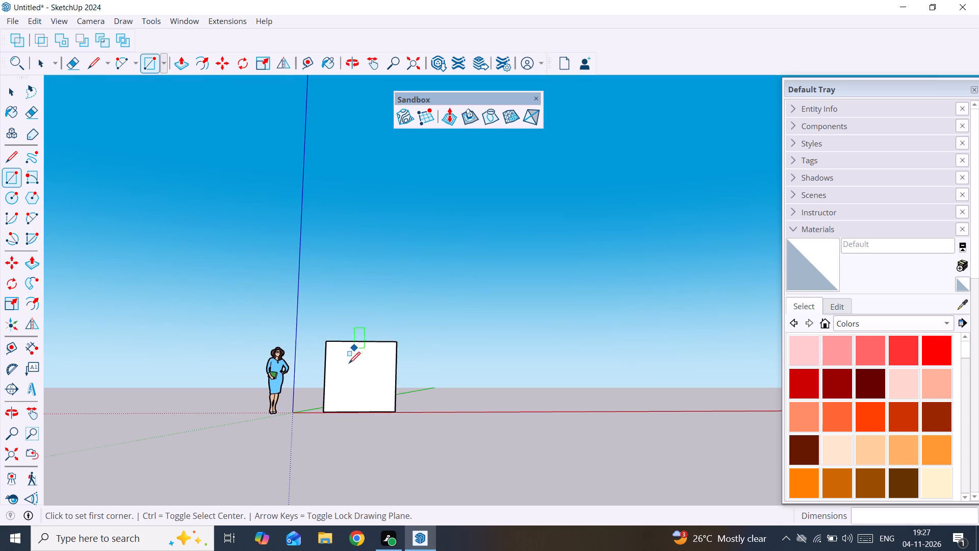
pyautogui.scroll(-4, 349, 363)
pyautogui.scroll(1, 346, 372)
pyautogui.keyDown('shift'); pyautogui.moveTo(346, 372); pyautogui.dragTo(406, 273, button='middle'); pyautogui.keyUp('shift')
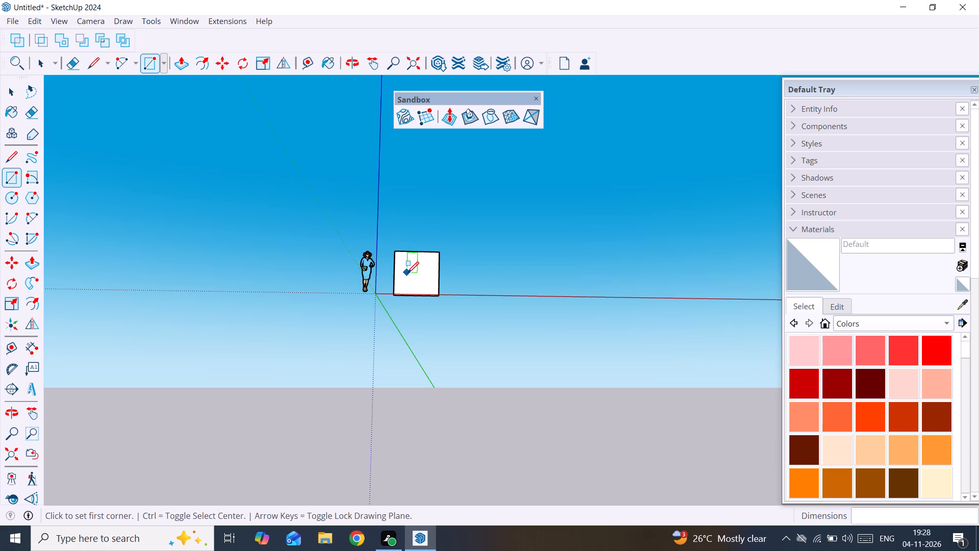
pyautogui.click(315, 294)
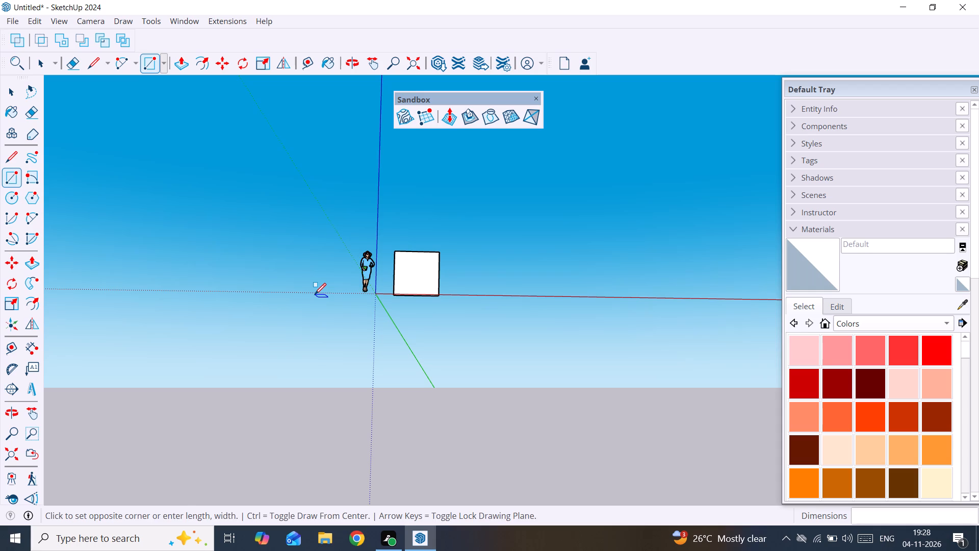
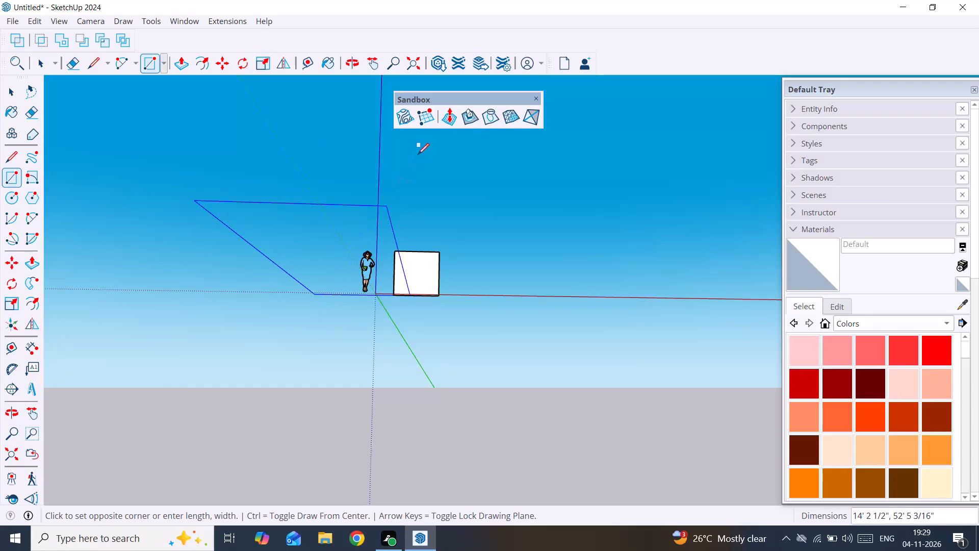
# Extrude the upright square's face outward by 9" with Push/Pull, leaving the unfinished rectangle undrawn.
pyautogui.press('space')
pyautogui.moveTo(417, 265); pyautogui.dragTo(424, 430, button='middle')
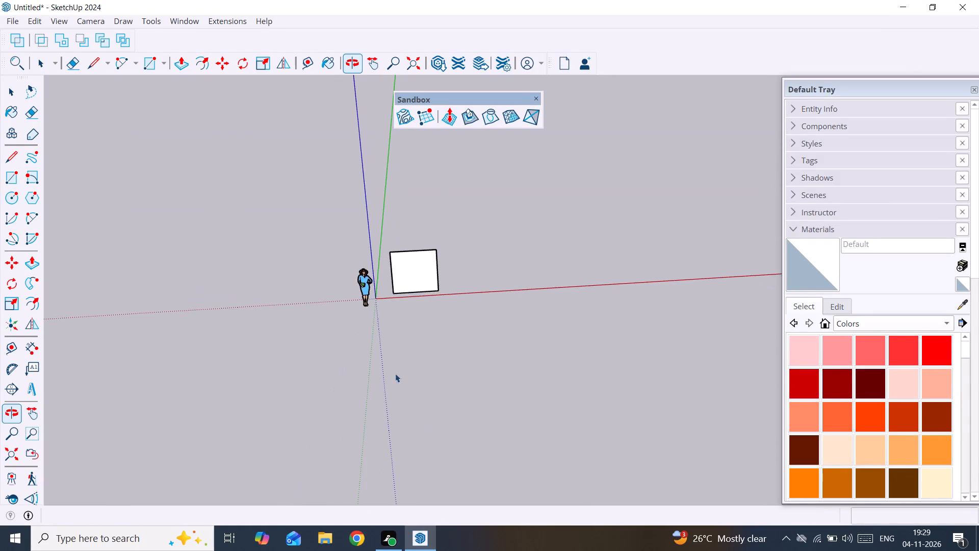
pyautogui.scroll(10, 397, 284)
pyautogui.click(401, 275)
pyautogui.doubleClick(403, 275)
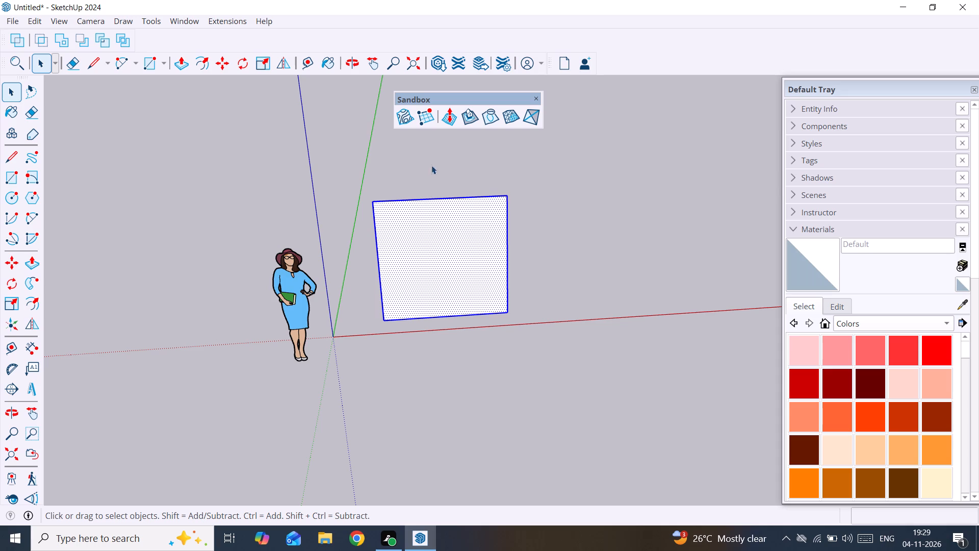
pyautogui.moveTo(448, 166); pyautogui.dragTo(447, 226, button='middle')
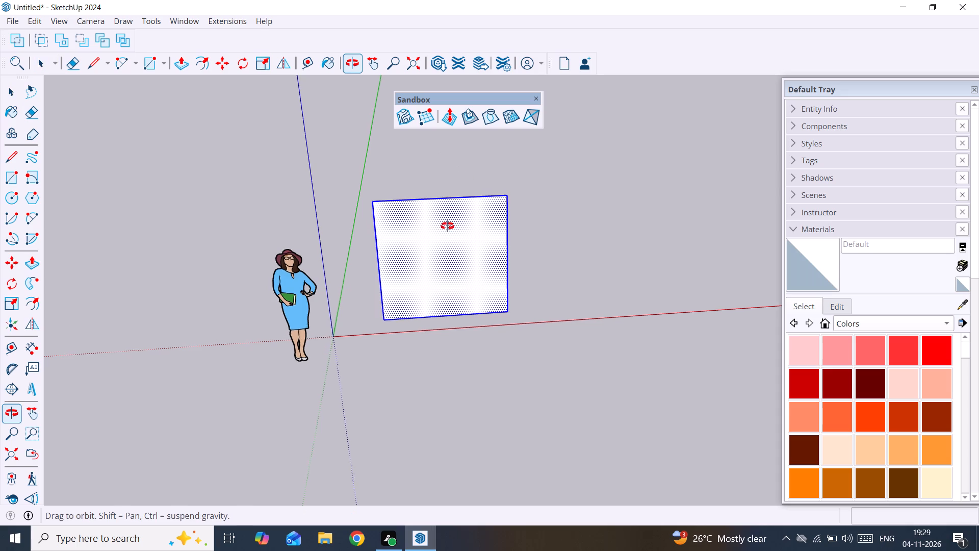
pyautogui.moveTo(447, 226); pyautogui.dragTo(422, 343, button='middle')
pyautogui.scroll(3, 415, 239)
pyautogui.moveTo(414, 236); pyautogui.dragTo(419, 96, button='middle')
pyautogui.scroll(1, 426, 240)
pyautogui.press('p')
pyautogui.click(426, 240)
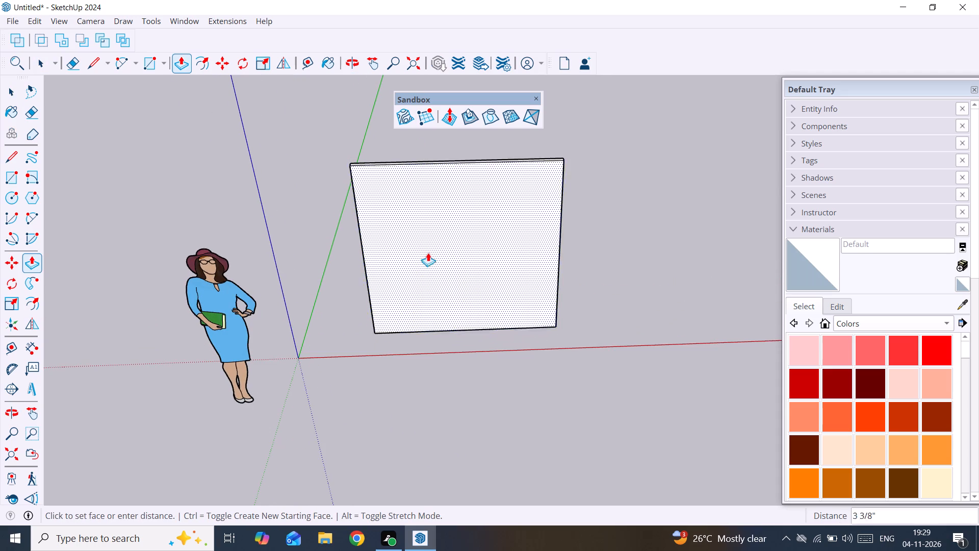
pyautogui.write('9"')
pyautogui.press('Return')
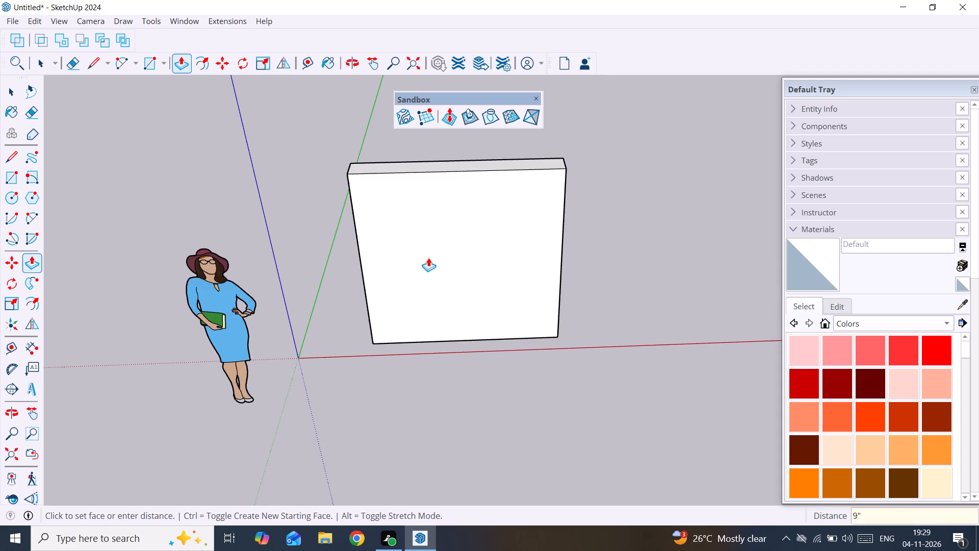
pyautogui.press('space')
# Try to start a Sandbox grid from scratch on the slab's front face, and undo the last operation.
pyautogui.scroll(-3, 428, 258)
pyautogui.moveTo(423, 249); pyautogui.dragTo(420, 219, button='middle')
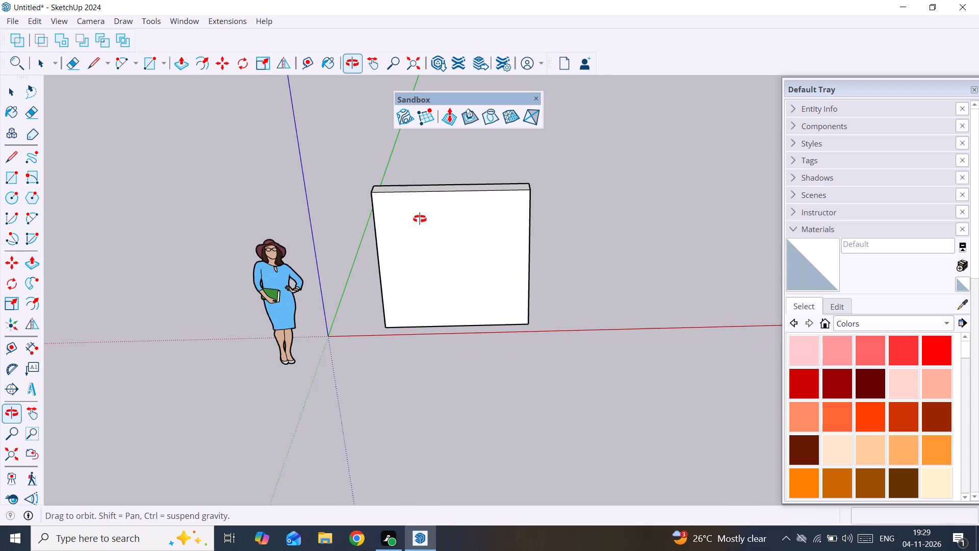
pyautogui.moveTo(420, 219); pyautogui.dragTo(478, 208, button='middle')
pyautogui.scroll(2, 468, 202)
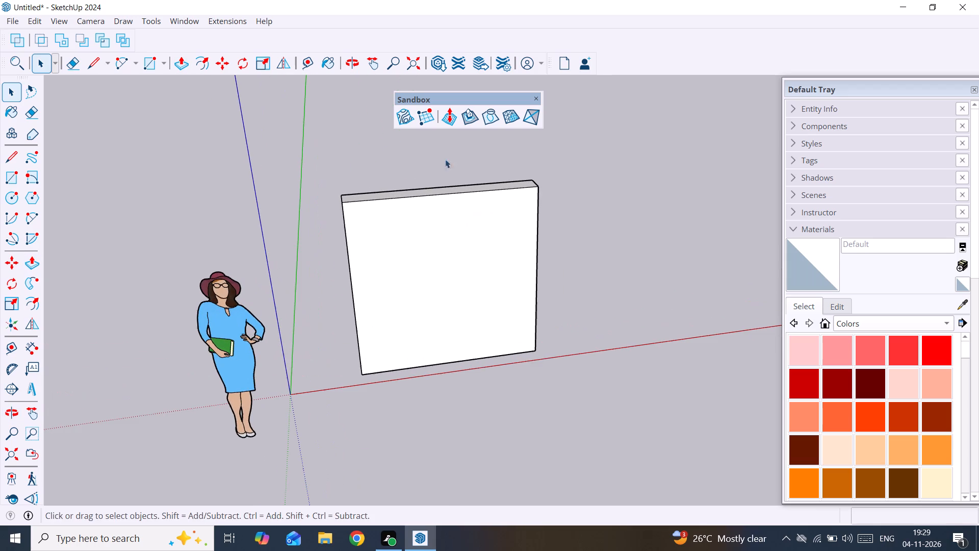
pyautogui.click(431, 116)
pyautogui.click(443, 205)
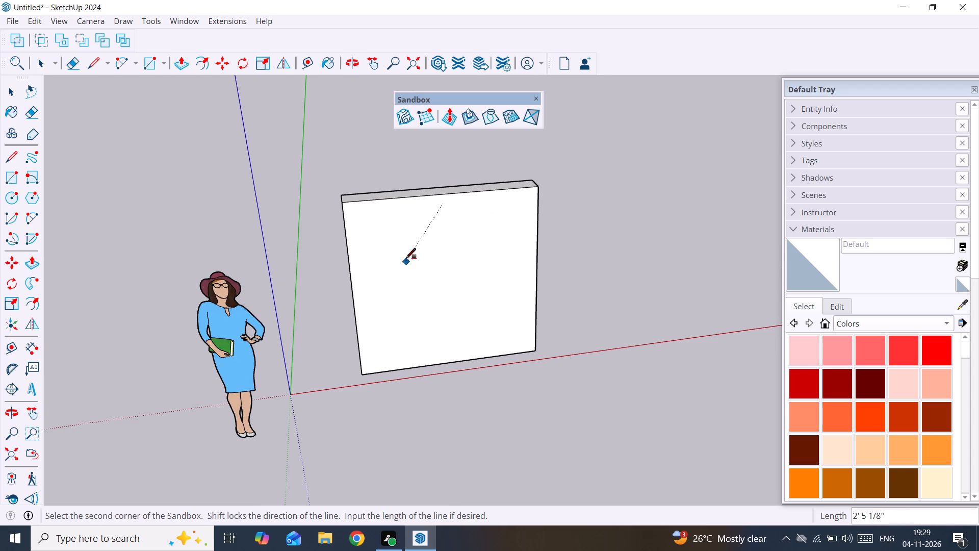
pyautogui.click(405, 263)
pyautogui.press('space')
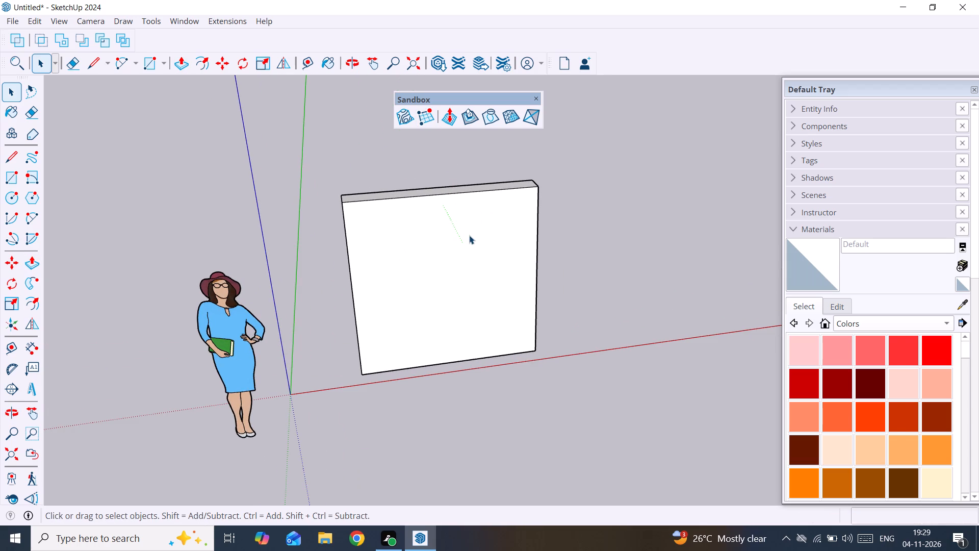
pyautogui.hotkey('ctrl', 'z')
# Extrude the flat upright square's front face outward by 9" with Push/Pull to make a slab.
pyautogui.scroll(3, 467, 246)
pyautogui.click(455, 255)
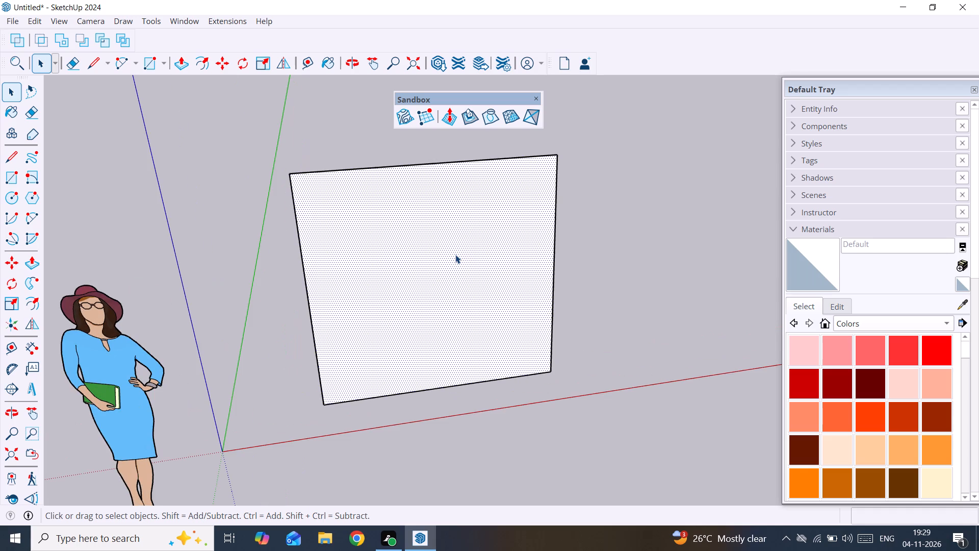
pyautogui.press('p')
pyautogui.click(455, 255)
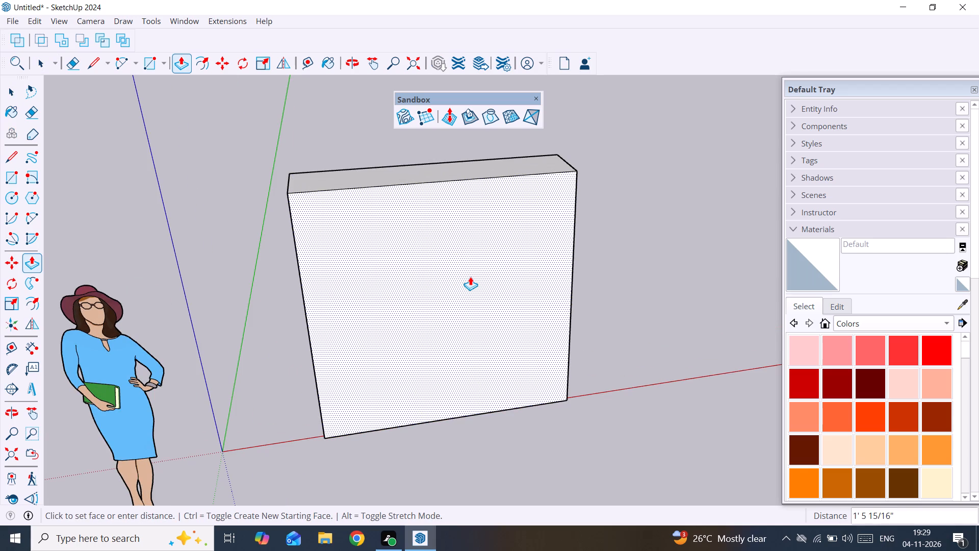
pyautogui.write('9"')
pyautogui.press('Return')
pyautogui.press('space')
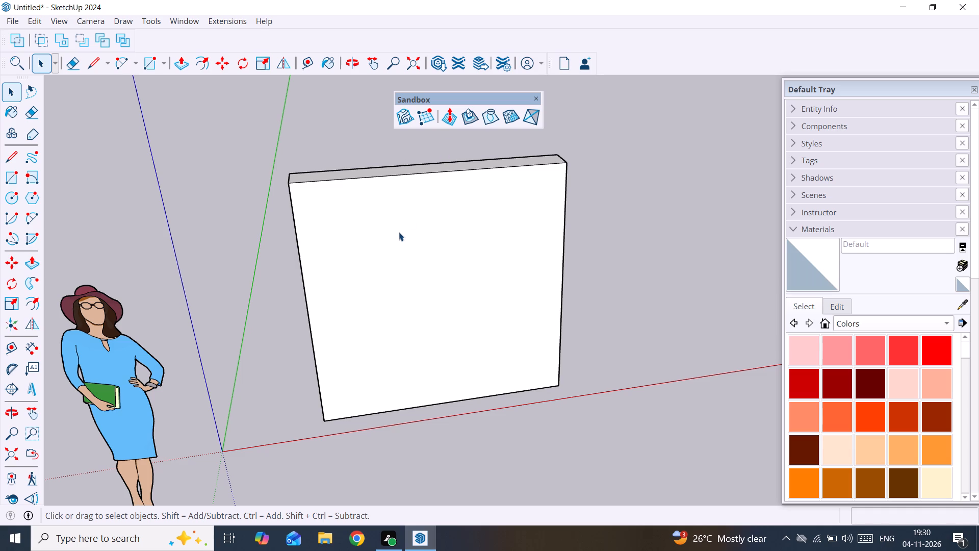
# Draw a narrow upright rectangle about 3" by 4' 6 1/8" on the slab's front face, near the edge closest to the figure.
pyautogui.scroll(-1, 399, 232)
pyautogui.moveTo(398, 233); pyautogui.dragTo(391, 190, button='middle')
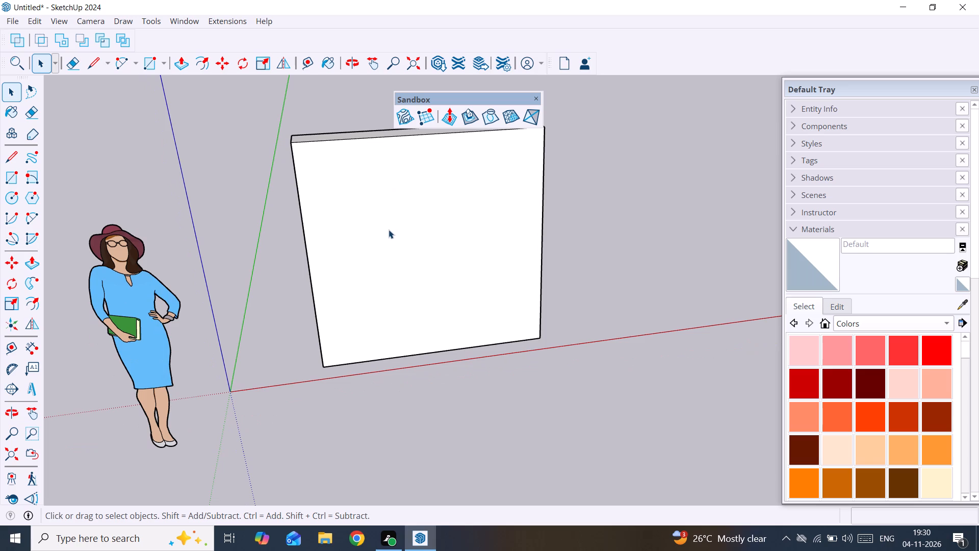
pyautogui.scroll(2, 389, 230)
pyautogui.moveTo(388, 230); pyautogui.dragTo(338, 222, button='middle')
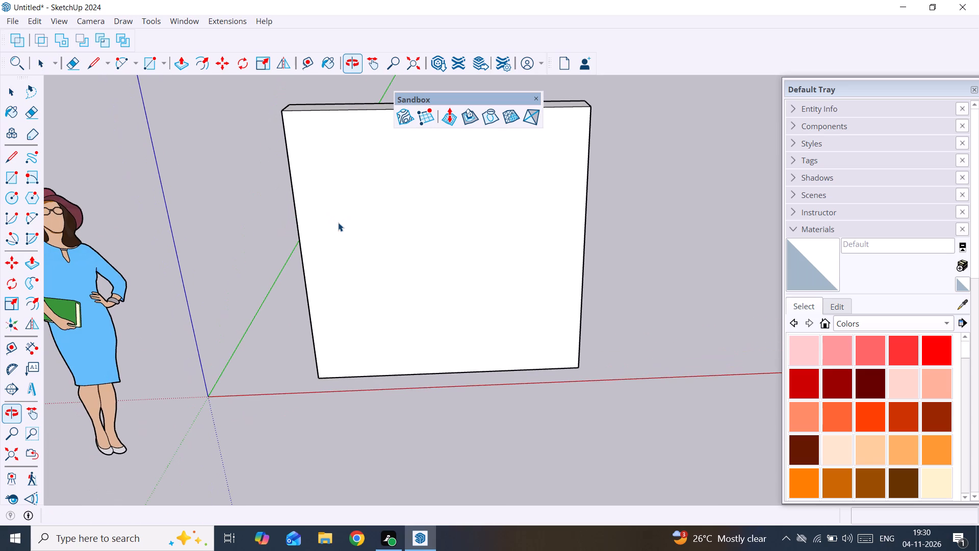
pyautogui.press('r')
pyautogui.click(327, 155)
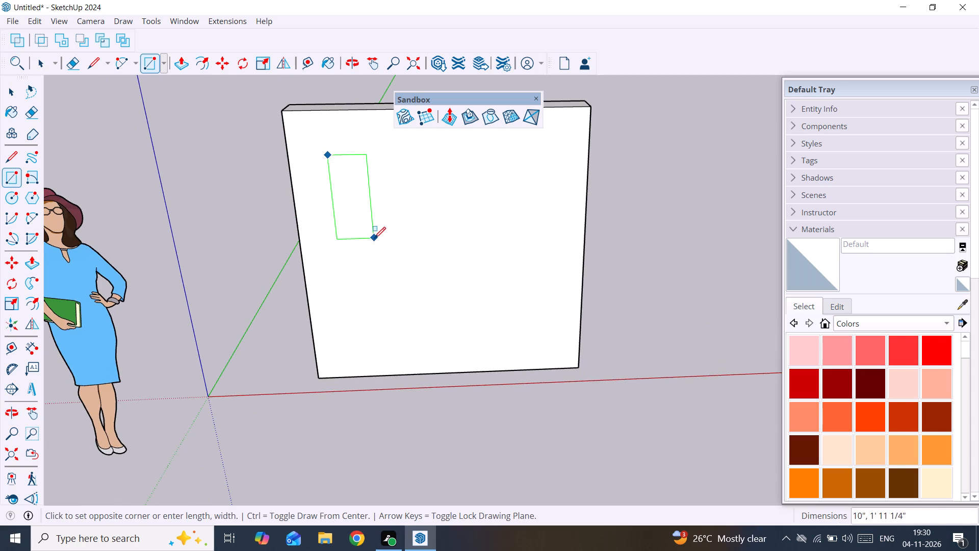
pyautogui.click(359, 338)
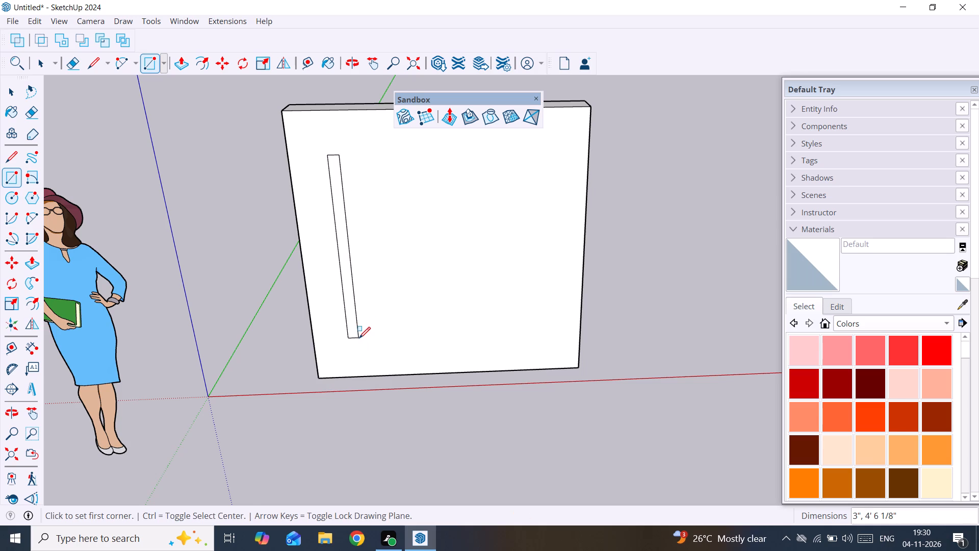
pyautogui.press('space')
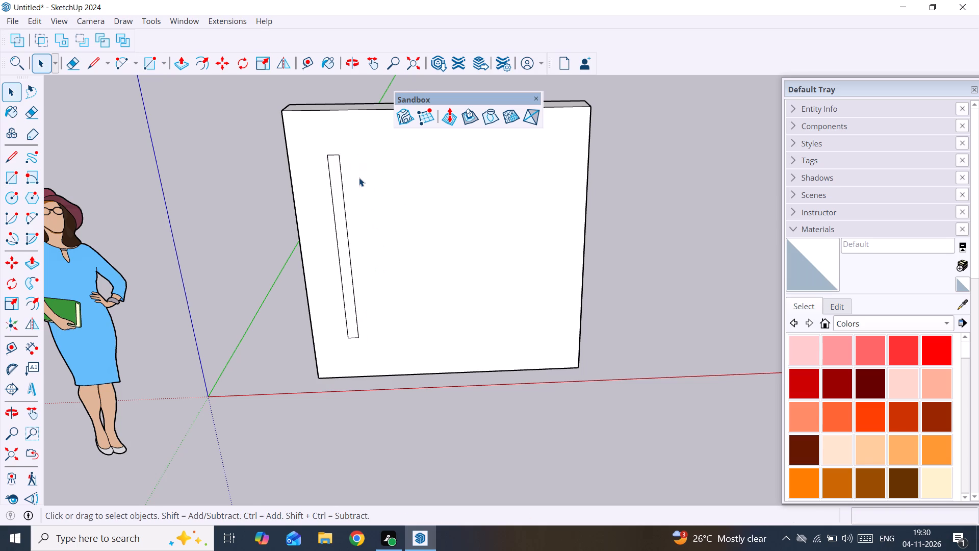
# Make a group from the narrow rectangle's face and edges.
pyautogui.tripleClick(334, 158)
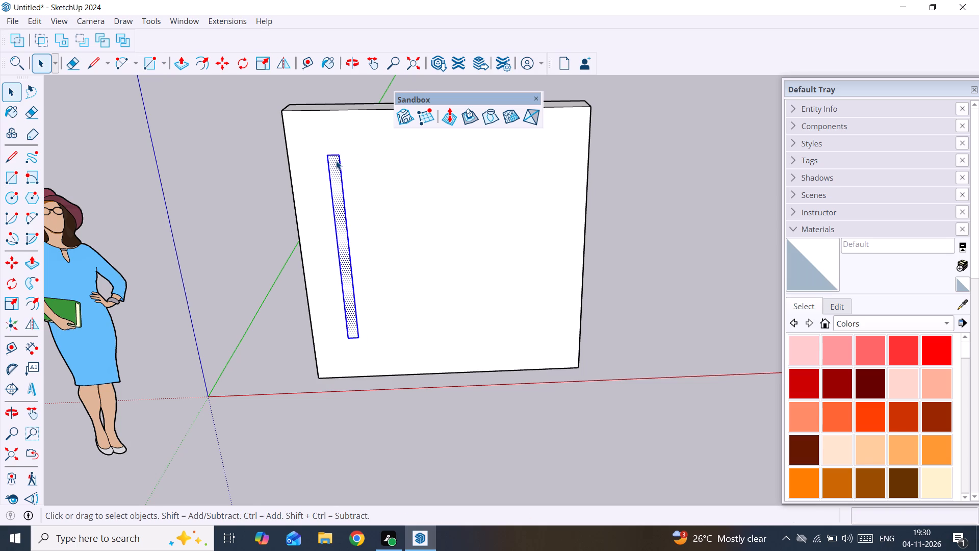
pyautogui.rightClick(336, 161)
pyautogui.click(397, 285)
# Copy the strip group about 4' 3 5/16" along the red axis, near the slab's edge farthest from the figure.
pyautogui.scroll(2, 327, 167)
pyautogui.scroll(-2, 327, 167)
pyautogui.press('m')
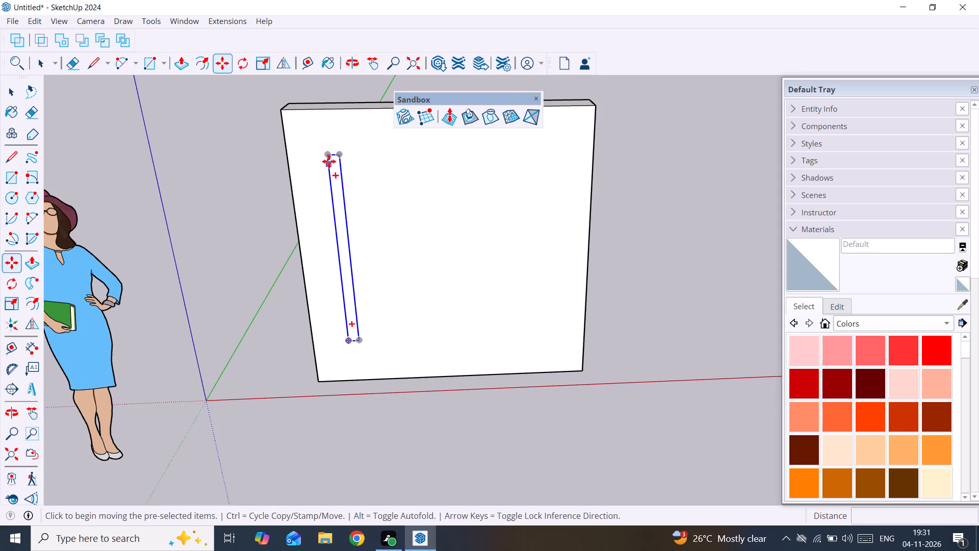
pyautogui.click(327, 152)
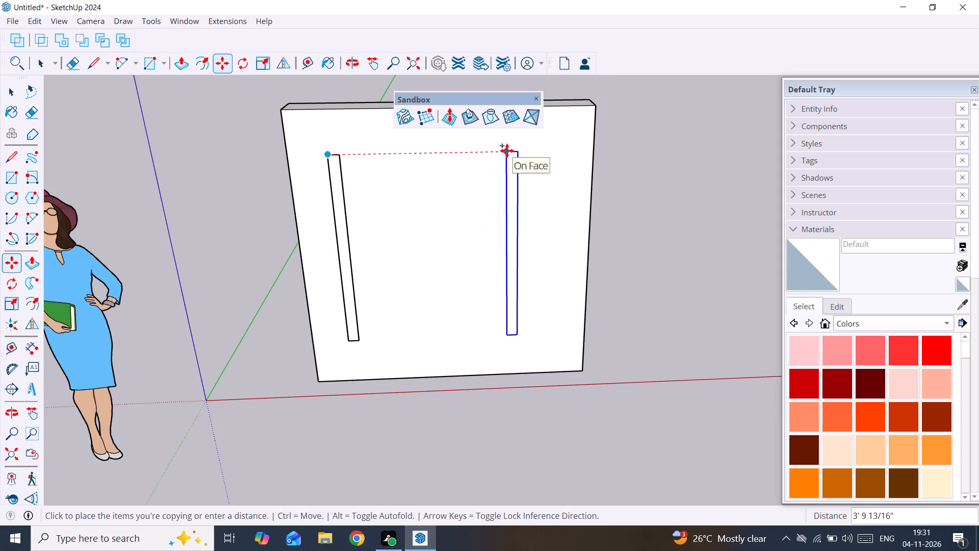
pyautogui.click(528, 149)
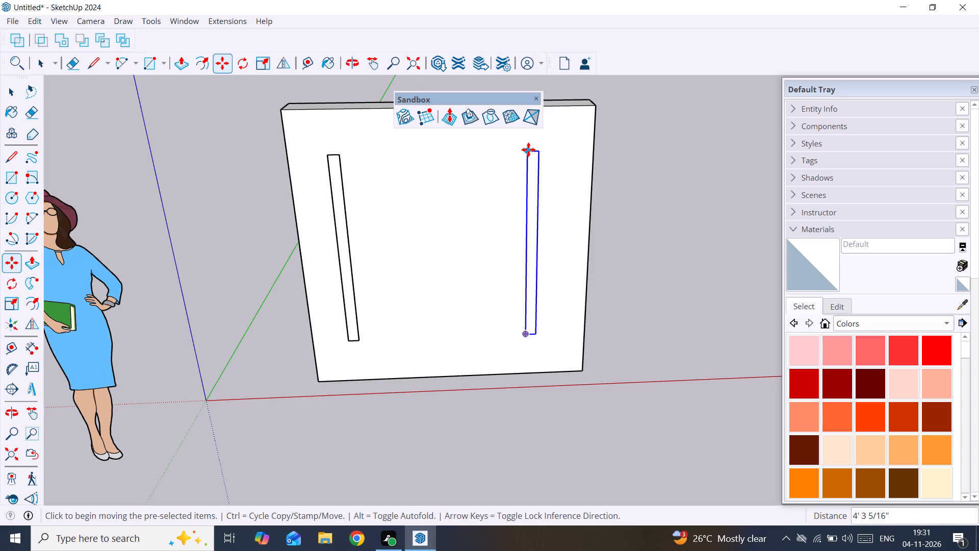
pyautogui.click(528, 149)
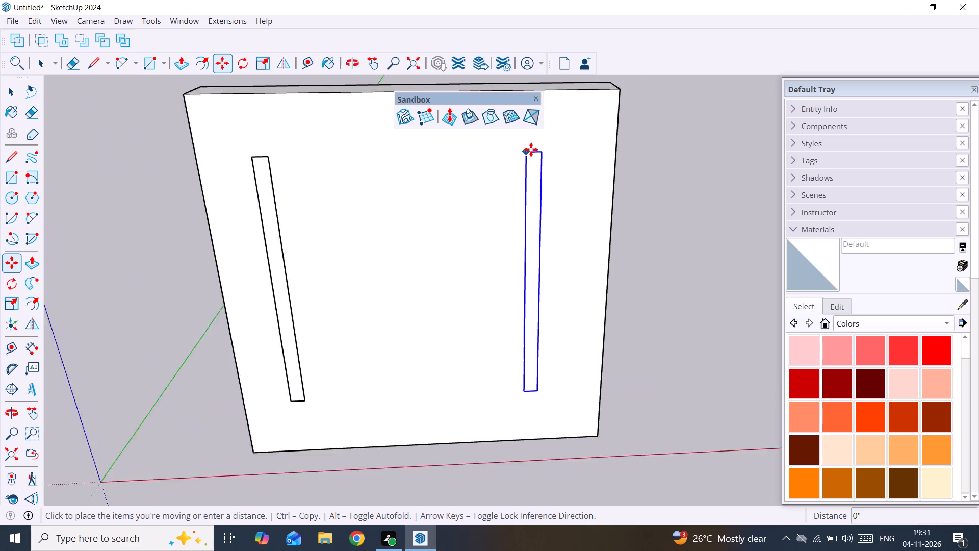
pyautogui.click(531, 149)
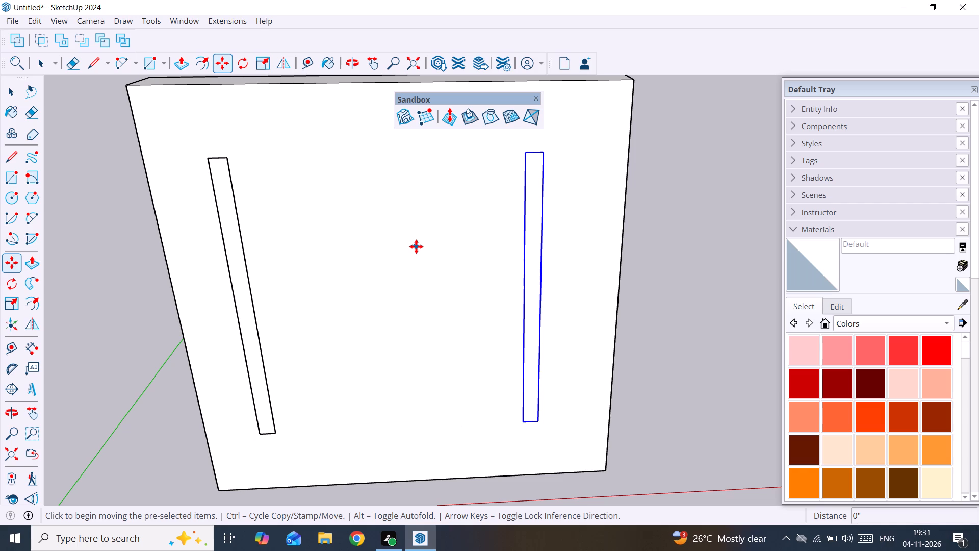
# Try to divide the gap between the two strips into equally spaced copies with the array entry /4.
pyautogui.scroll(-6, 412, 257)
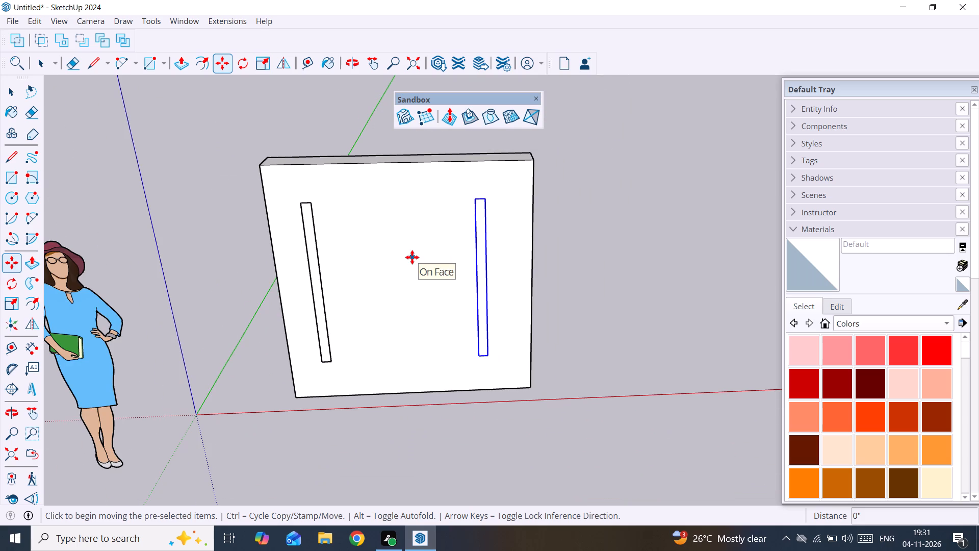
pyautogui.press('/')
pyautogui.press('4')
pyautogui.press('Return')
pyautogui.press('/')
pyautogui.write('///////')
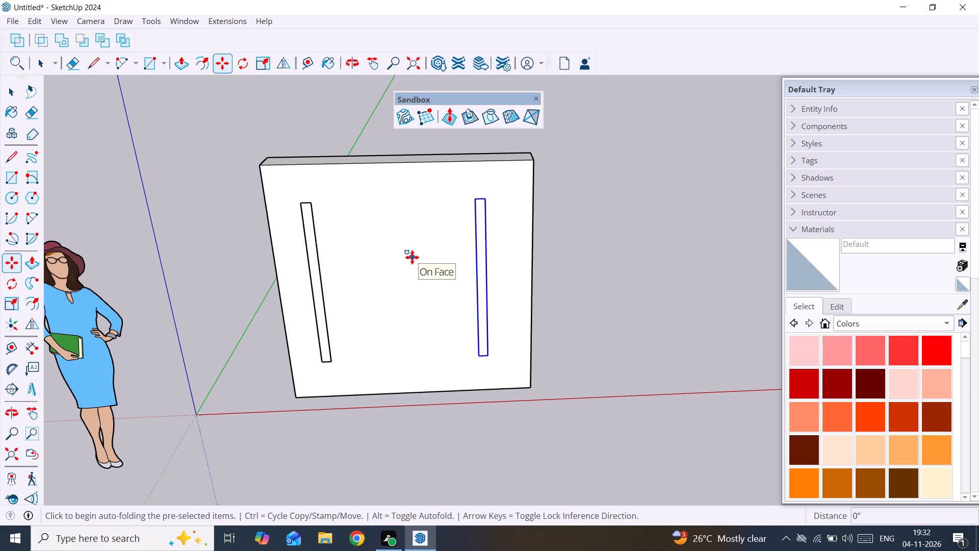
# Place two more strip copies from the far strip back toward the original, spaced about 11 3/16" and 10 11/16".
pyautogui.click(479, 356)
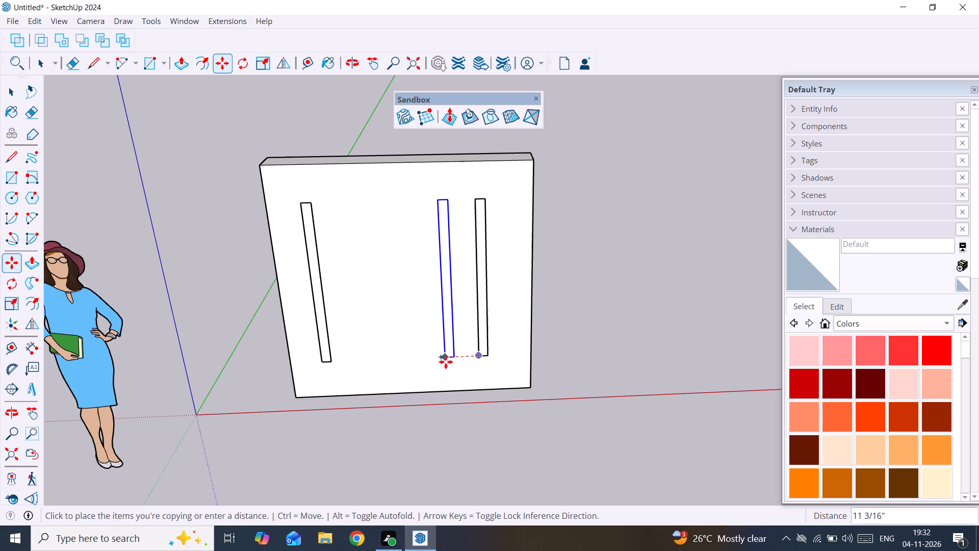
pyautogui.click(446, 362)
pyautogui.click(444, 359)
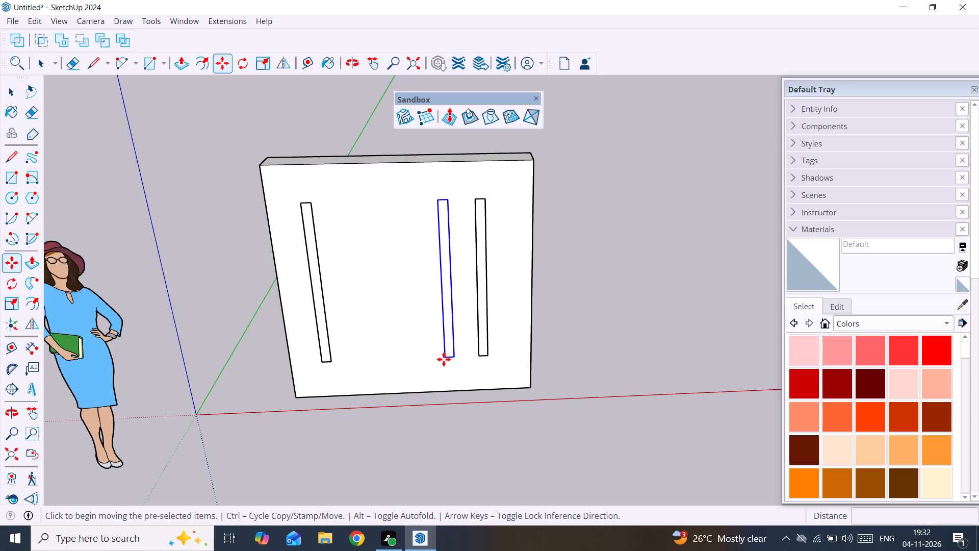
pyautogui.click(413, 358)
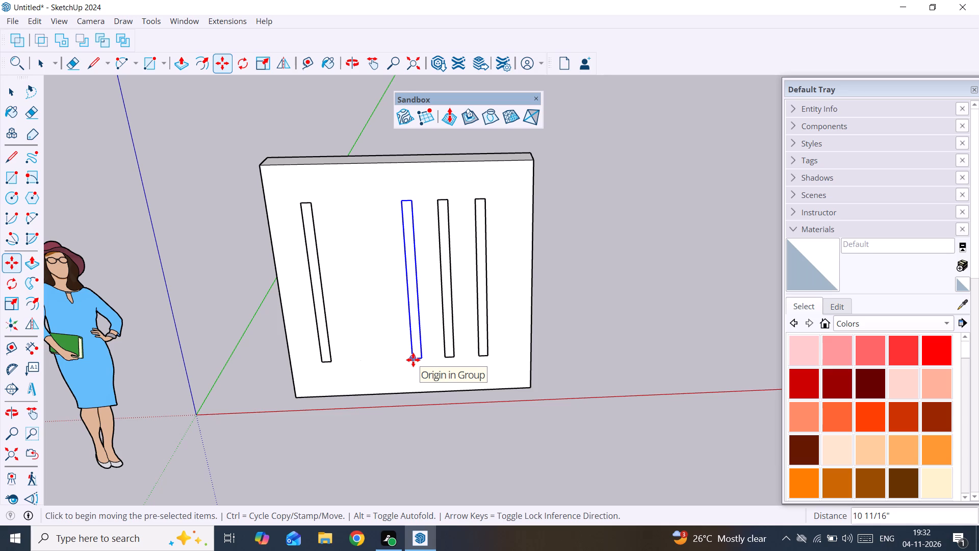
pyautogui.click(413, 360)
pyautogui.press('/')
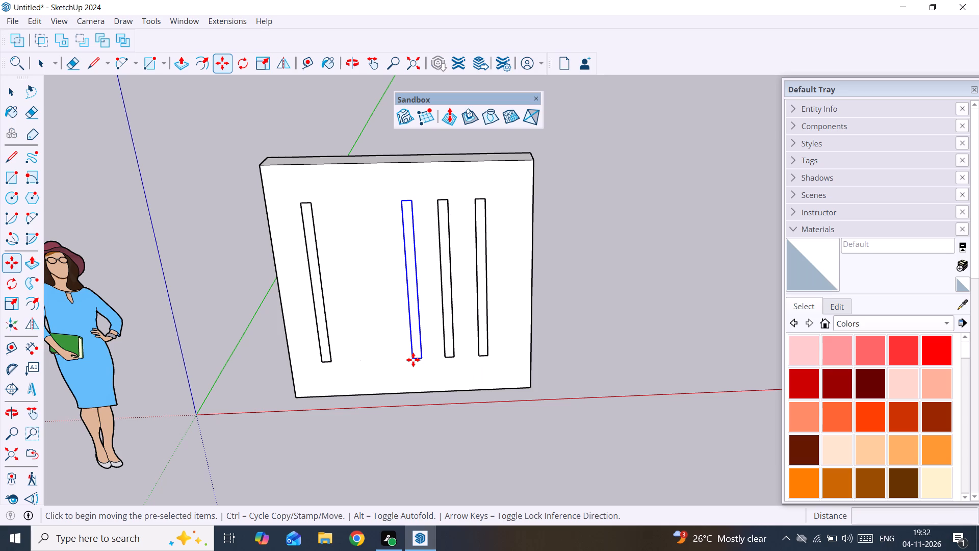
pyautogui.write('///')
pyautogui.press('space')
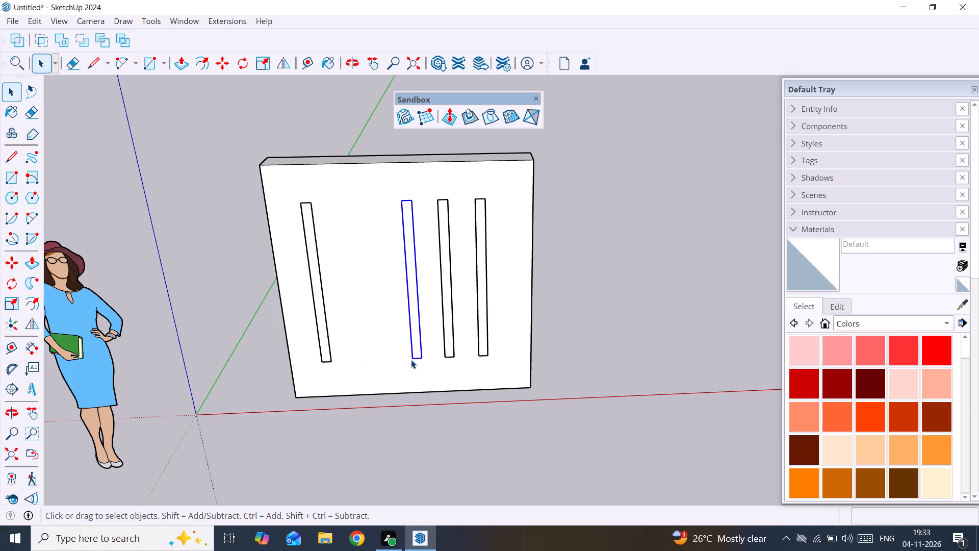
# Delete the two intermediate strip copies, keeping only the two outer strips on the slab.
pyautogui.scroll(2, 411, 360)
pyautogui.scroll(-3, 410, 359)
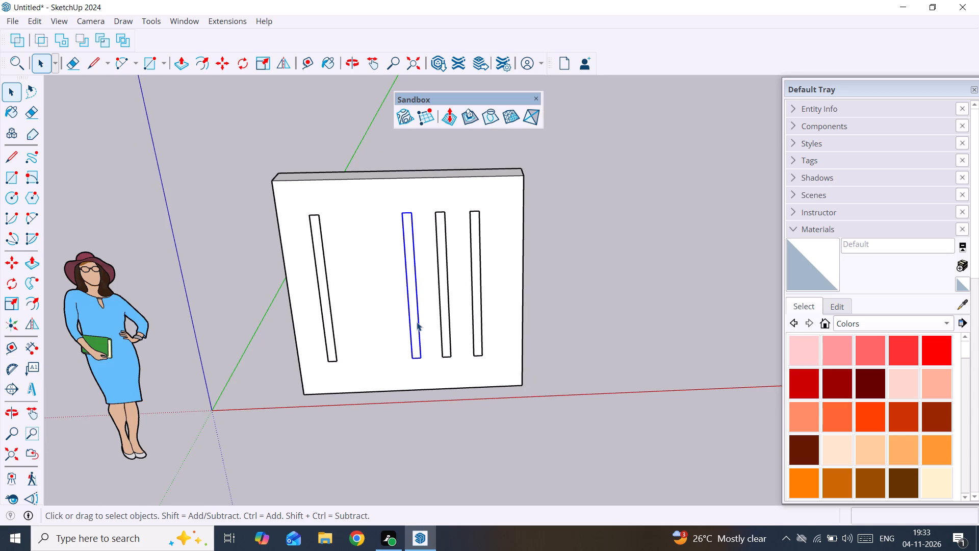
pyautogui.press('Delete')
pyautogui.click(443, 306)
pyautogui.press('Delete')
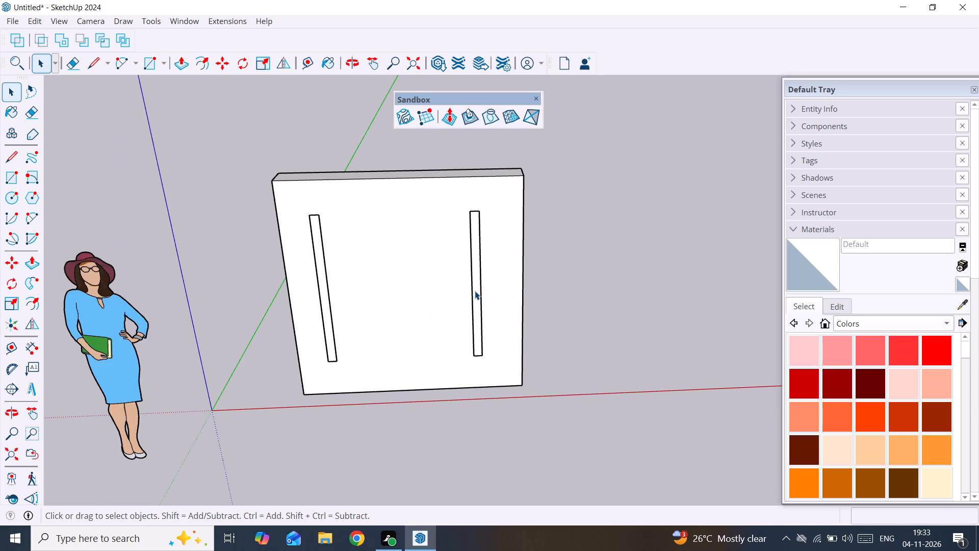
# Delete the strip copy near the slab's edge farthest from the figure, keeping only the original strip.
pyautogui.click(475, 290)
pyautogui.press('Delete')
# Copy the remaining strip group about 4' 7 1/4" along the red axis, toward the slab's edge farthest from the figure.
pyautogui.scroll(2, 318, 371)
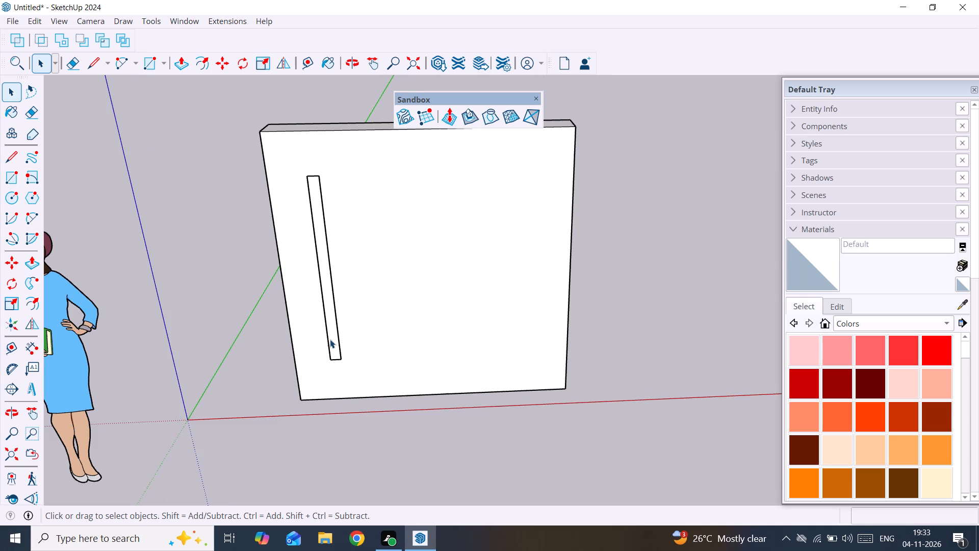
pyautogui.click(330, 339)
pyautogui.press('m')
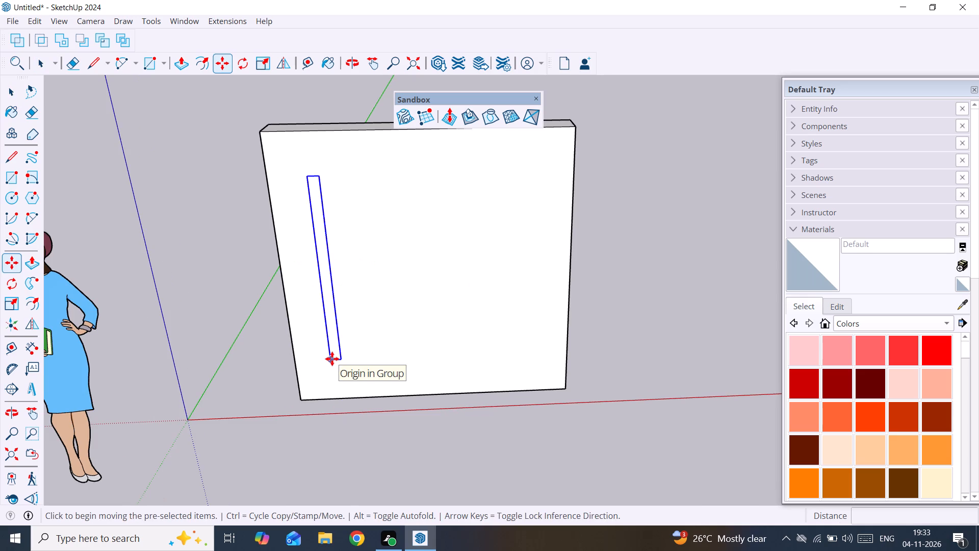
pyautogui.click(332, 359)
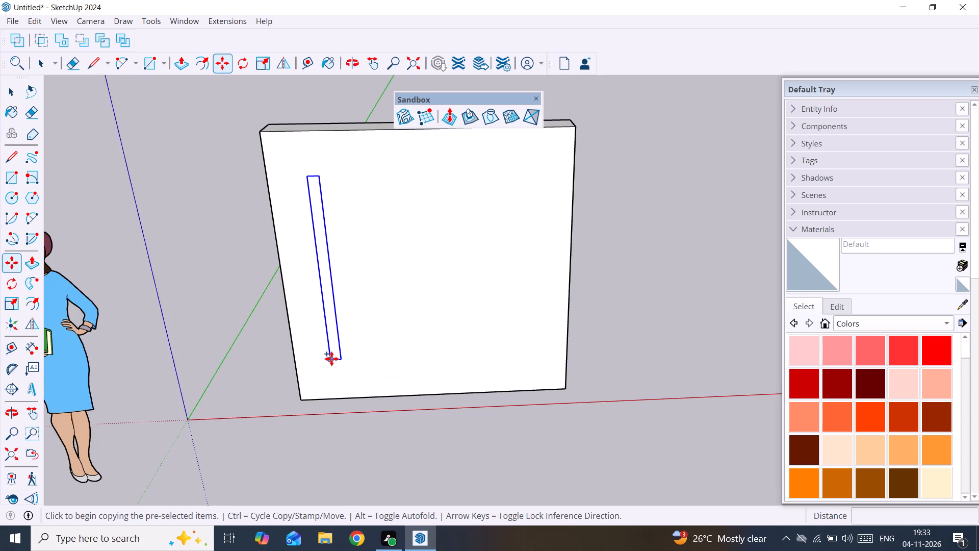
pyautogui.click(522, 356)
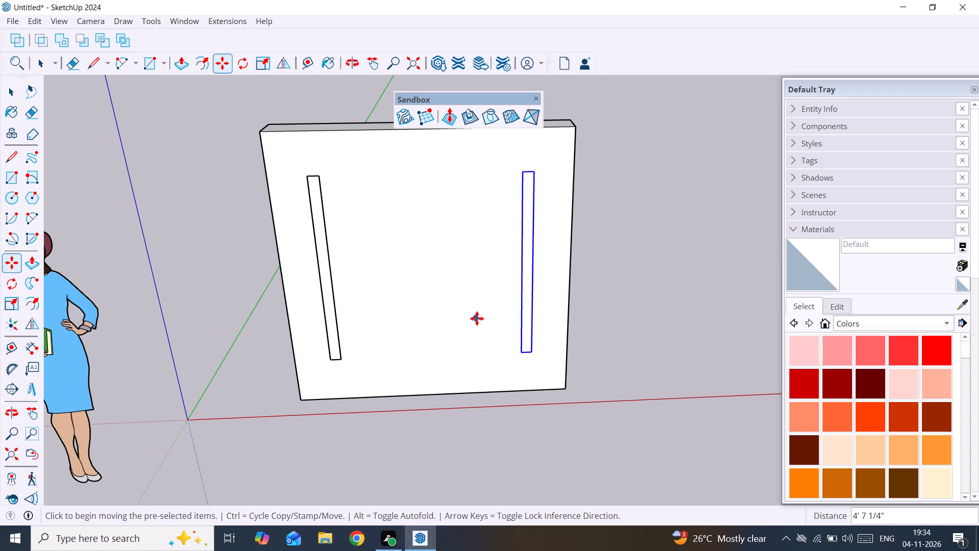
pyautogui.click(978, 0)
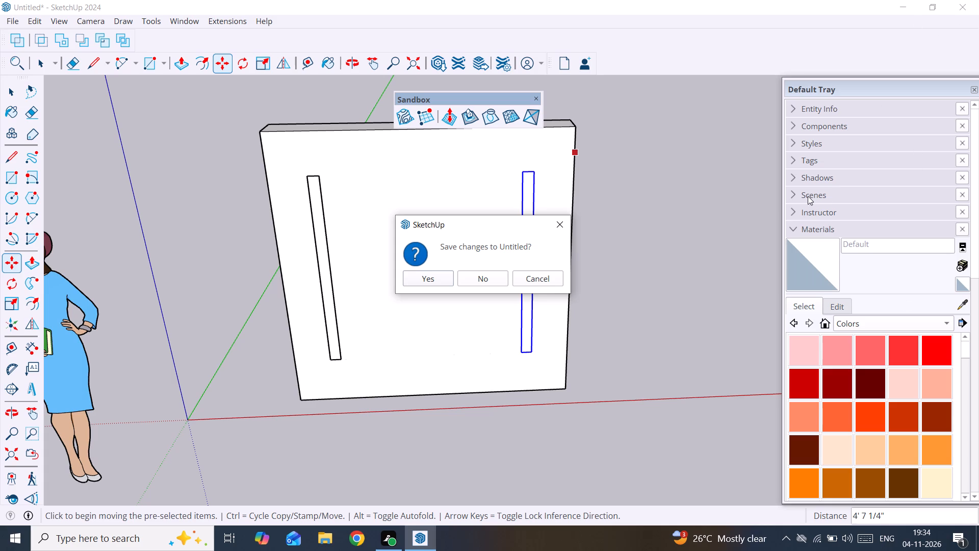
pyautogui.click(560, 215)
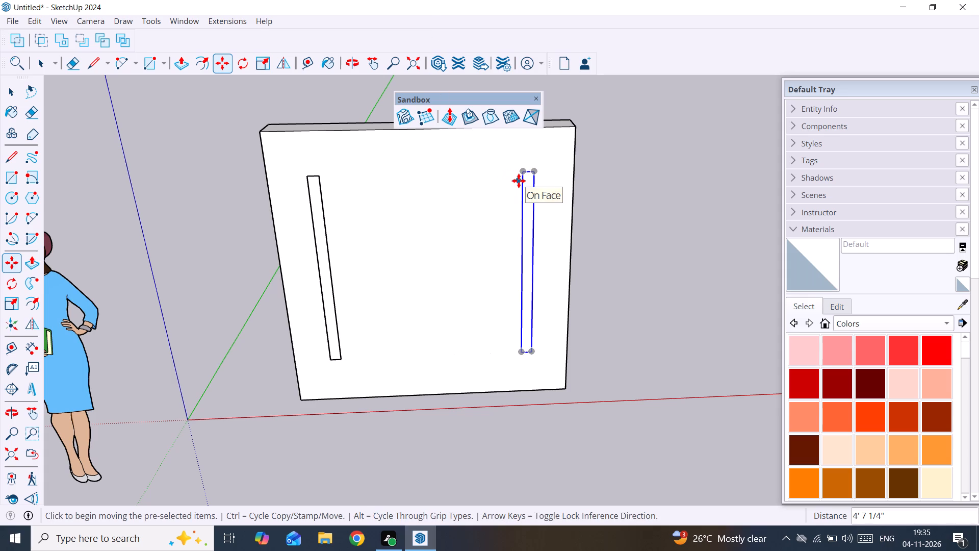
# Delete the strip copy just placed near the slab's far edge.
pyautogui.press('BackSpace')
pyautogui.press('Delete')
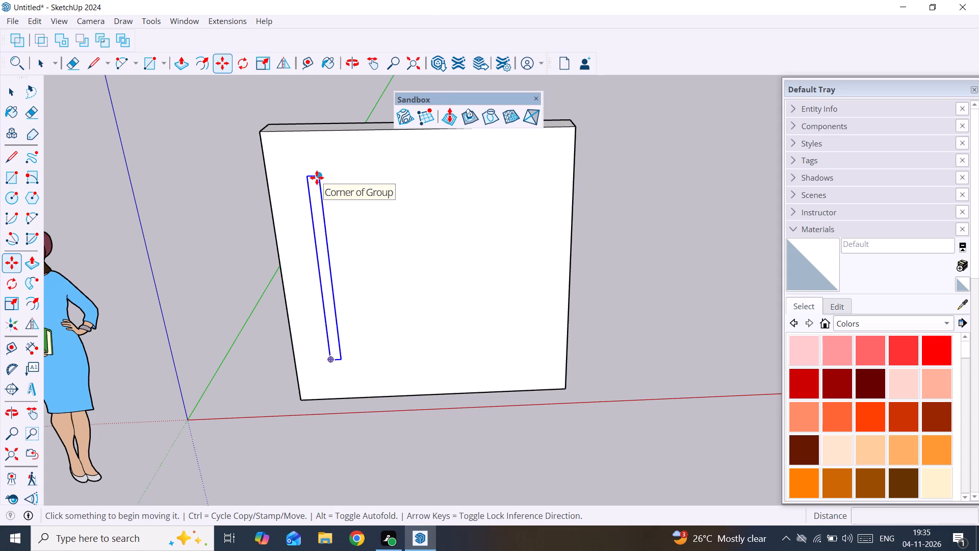
# Copy the strip group about 4' 6 1/8" along the red axis and divide the span into equally spaced copies with the array entry /6.
pyautogui.press('m')
pyautogui.click(317, 178)
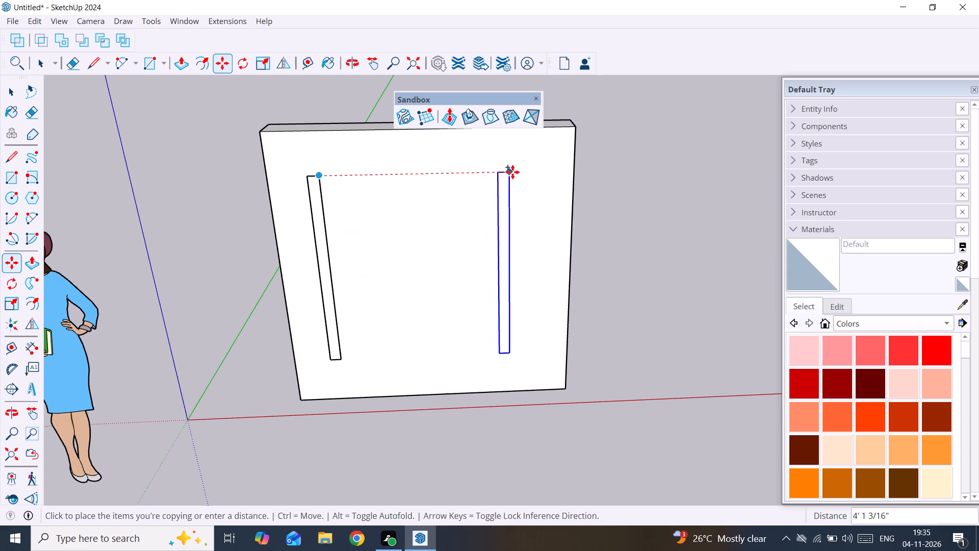
pyautogui.click(530, 170)
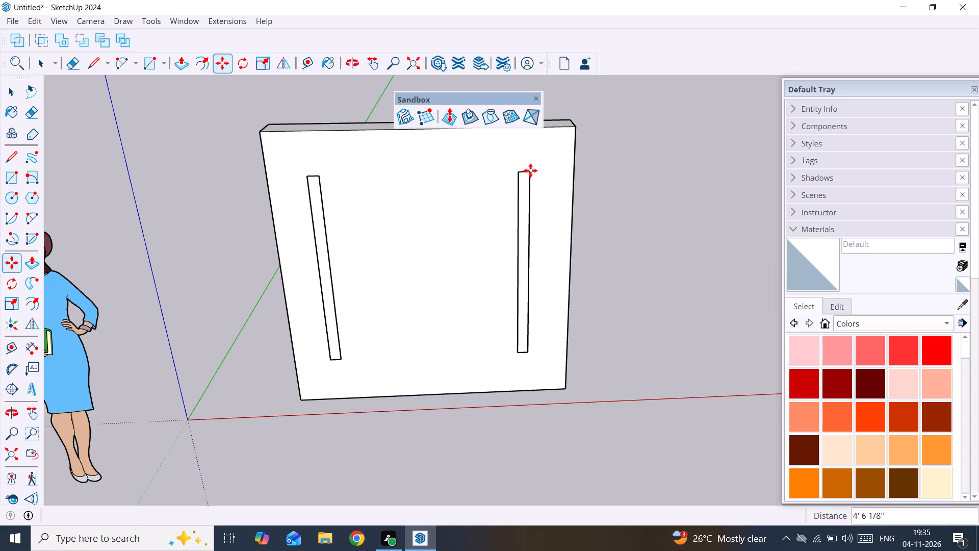
pyautogui.press('/')
pyautogui.press('6')
pyautogui.press('Return')
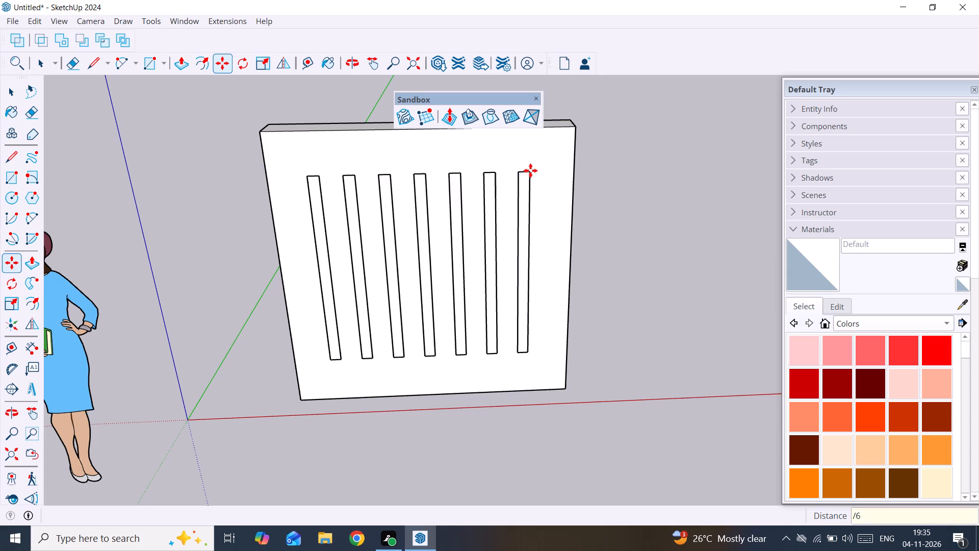
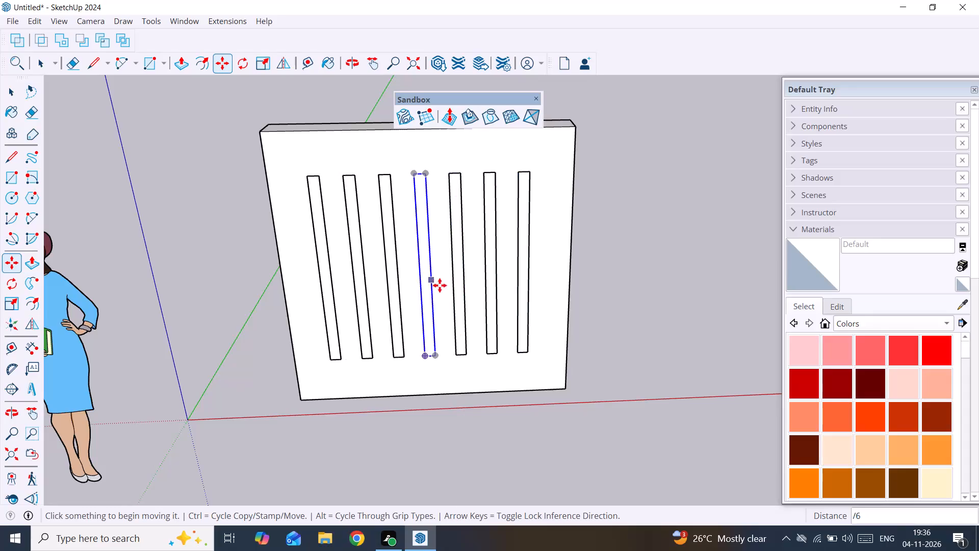
# Open the strip group farthest from the figure for editing and start a Push/Pull on its front face.
pyautogui.press('space')
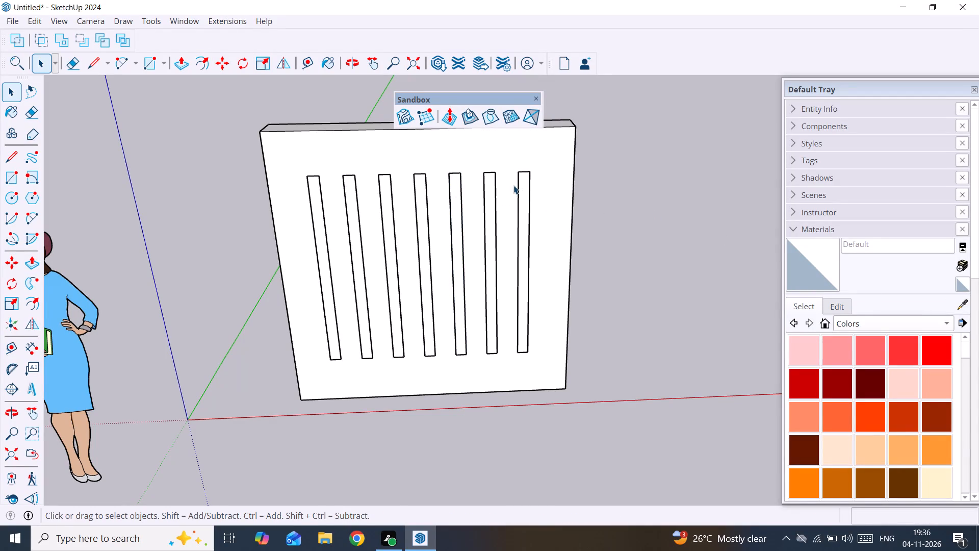
pyautogui.click(524, 179)
pyautogui.doubleClick(524, 179)
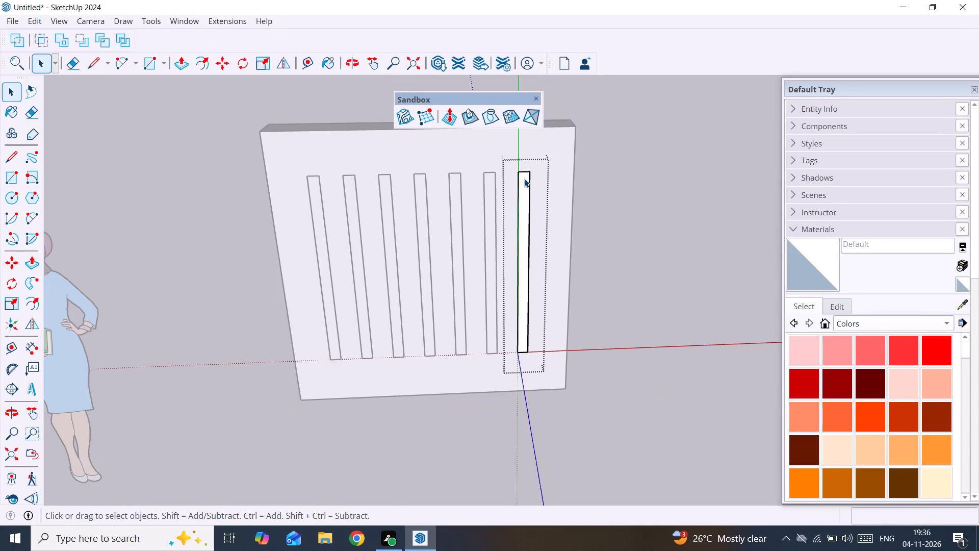
pyautogui.click(526, 200)
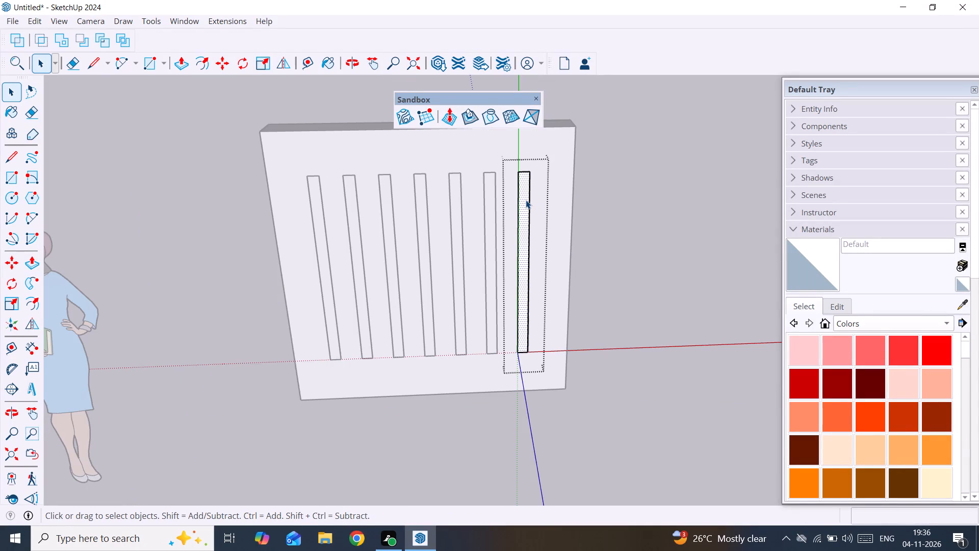
pyautogui.press('p')
pyautogui.click(526, 200)
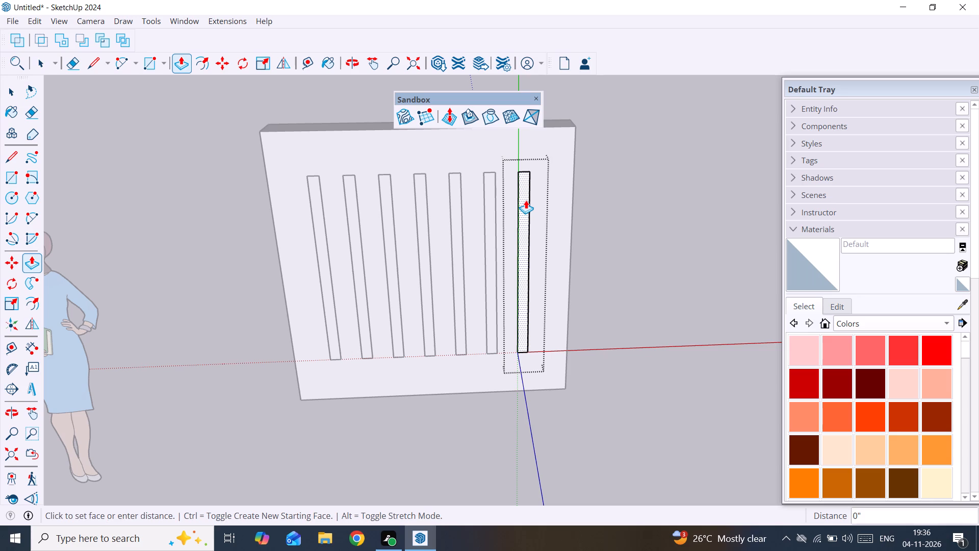
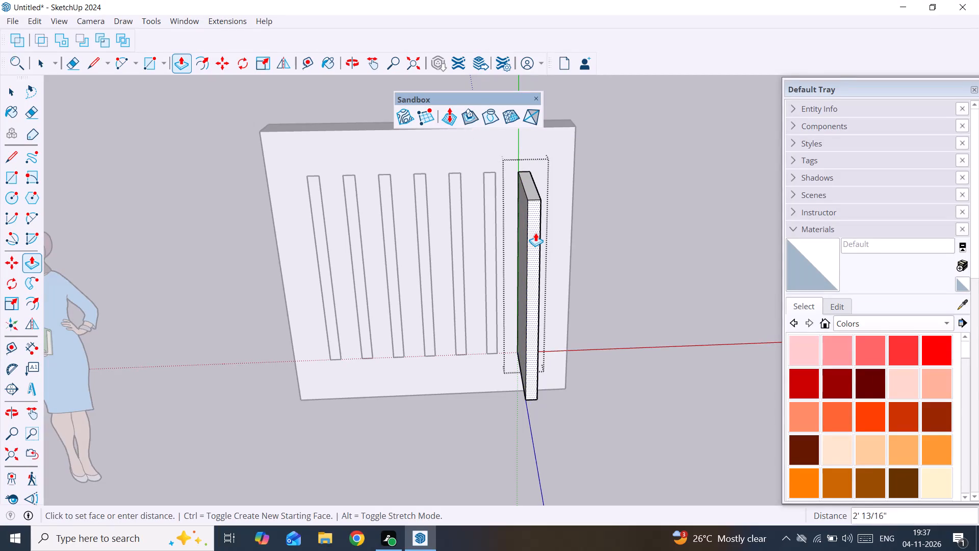
# Set the Push/Pull extrusion of the strip farthest from the figure to 1" outward from the slab's front face.
pyautogui.write('1"')
pyautogui.press('Return')
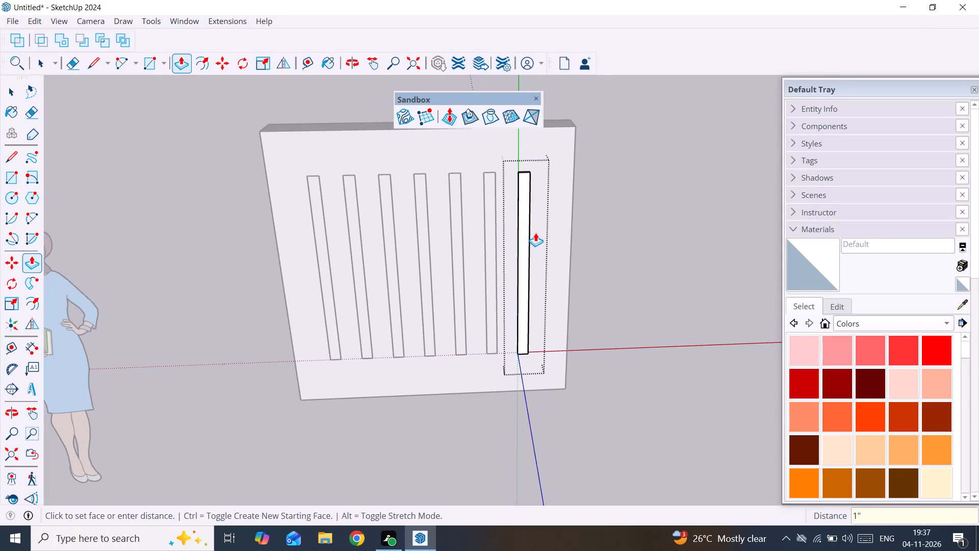
pyautogui.press('space')
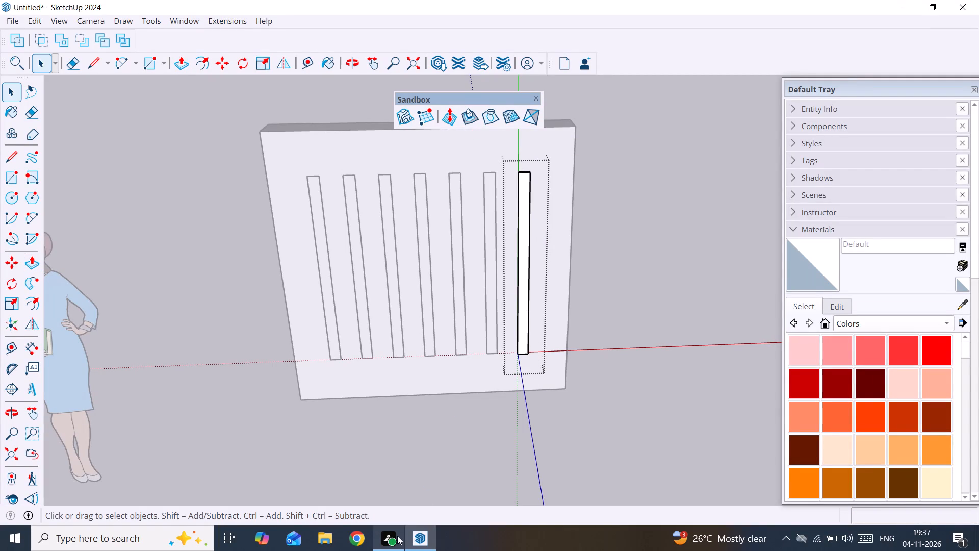
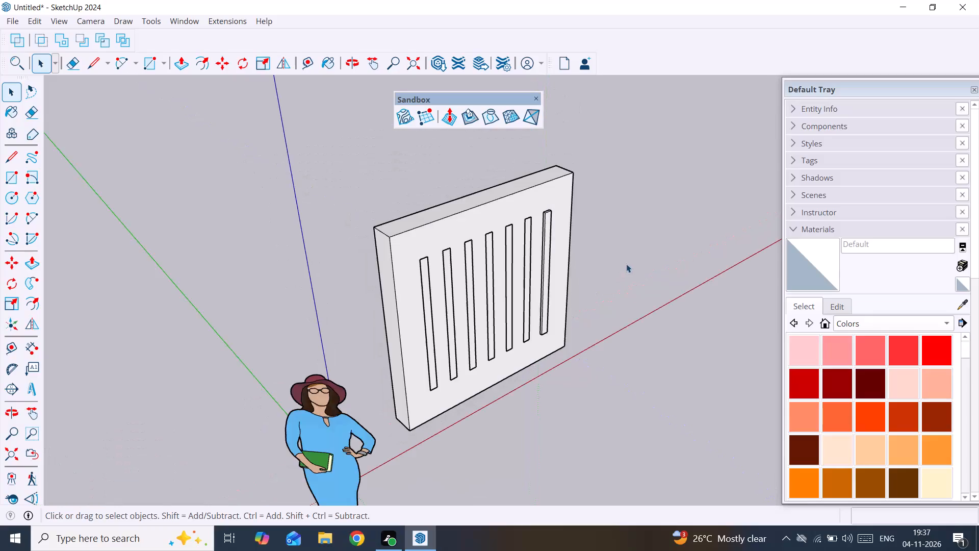
# Extrude the face of the second-farthest strip from the figure 2" outward from the slab inside its group.
pyautogui.scroll(4, 532, 238)
pyautogui.doubleClick(526, 235)
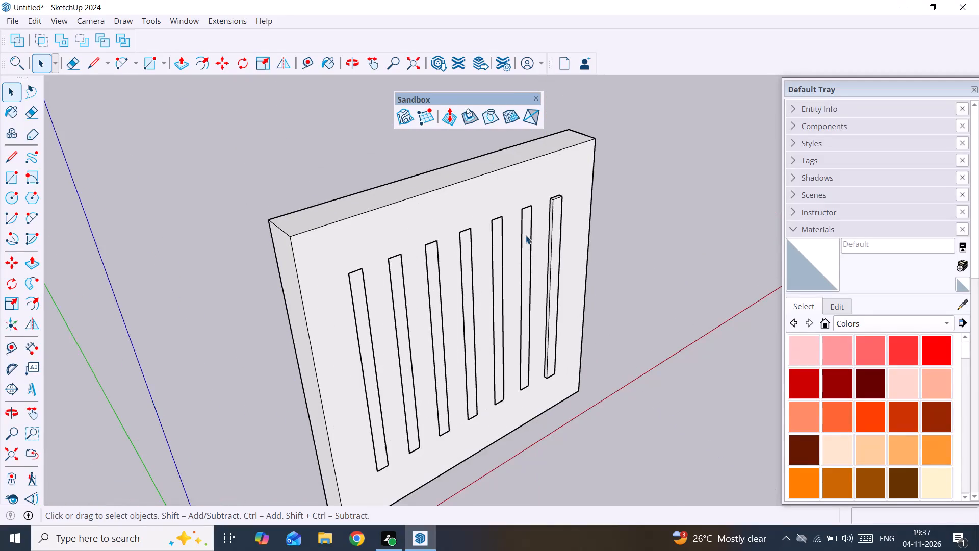
pyautogui.scroll(3, 526, 235)
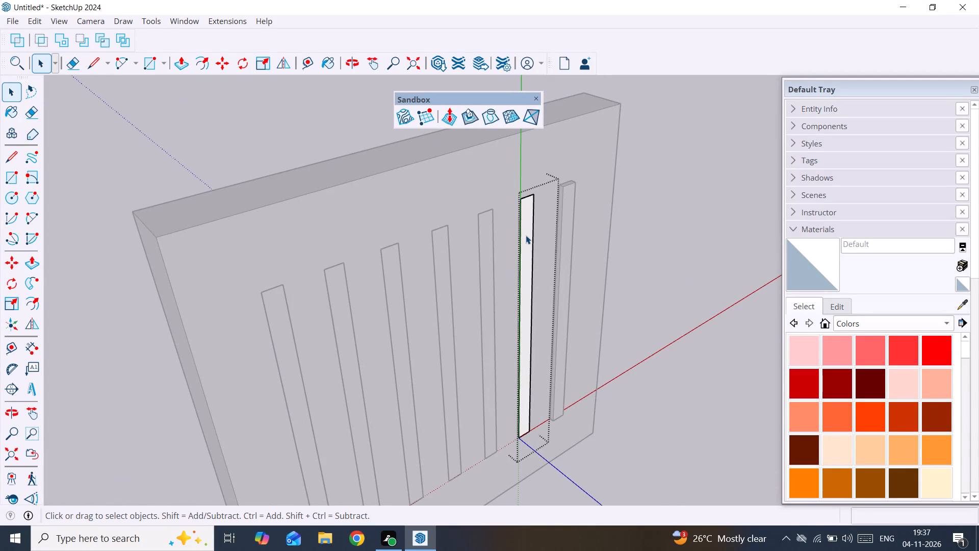
pyautogui.press('p')
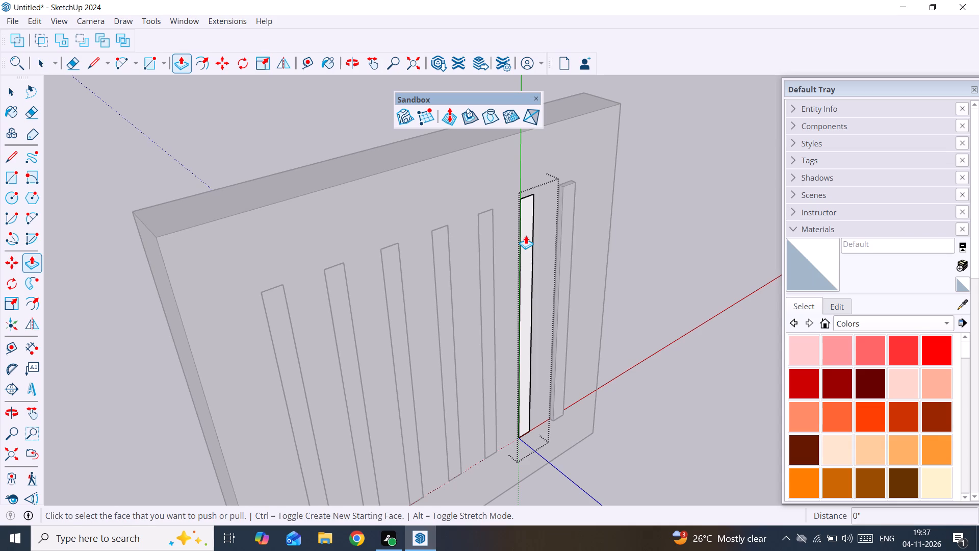
pyautogui.click(528, 223)
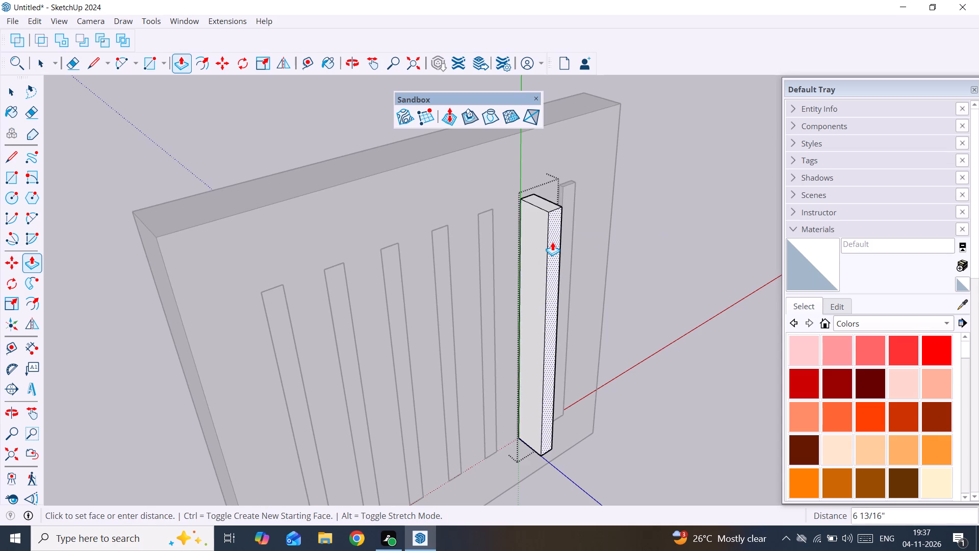
pyautogui.press('2')
pyautogui.hotkey('shift', '"')
pyautogui.press('Return')
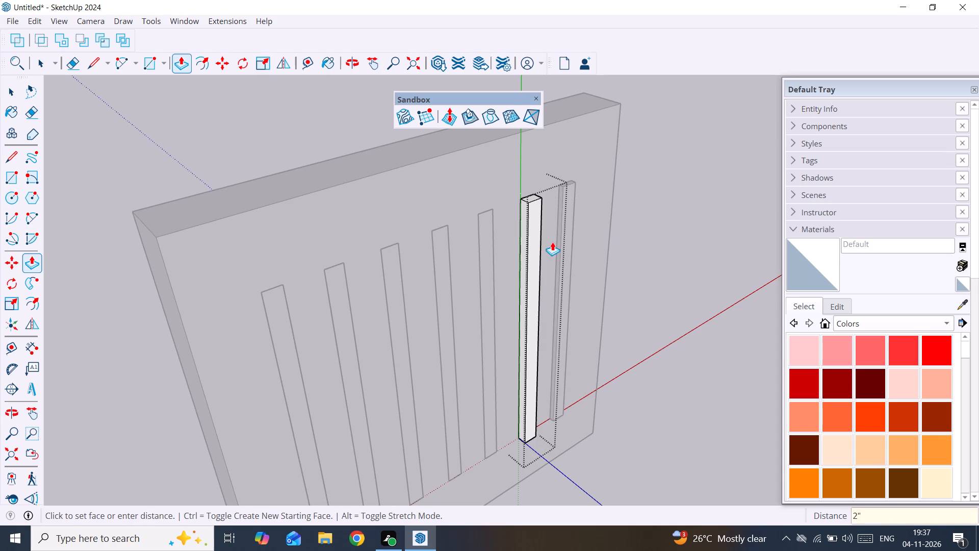
pyautogui.press('space')
pyautogui.click(651, 197)
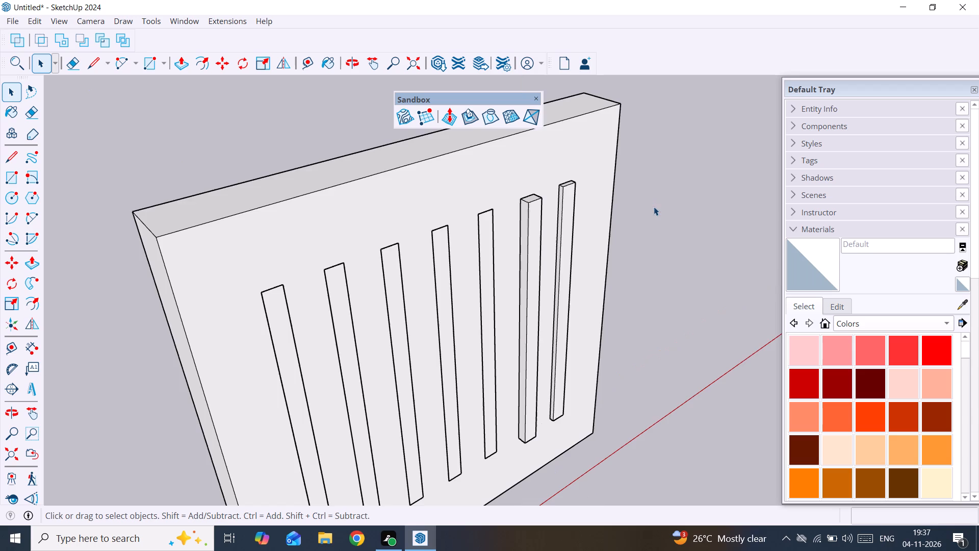
# Open the strip group farthest from the figure for editing and select its front face.
pyautogui.doubleClick(565, 196)
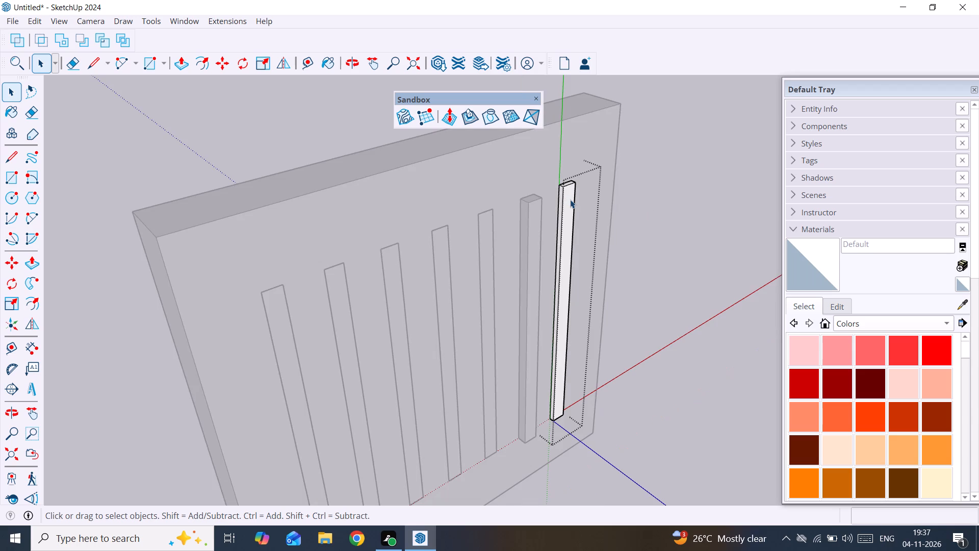
pyautogui.click(570, 200)
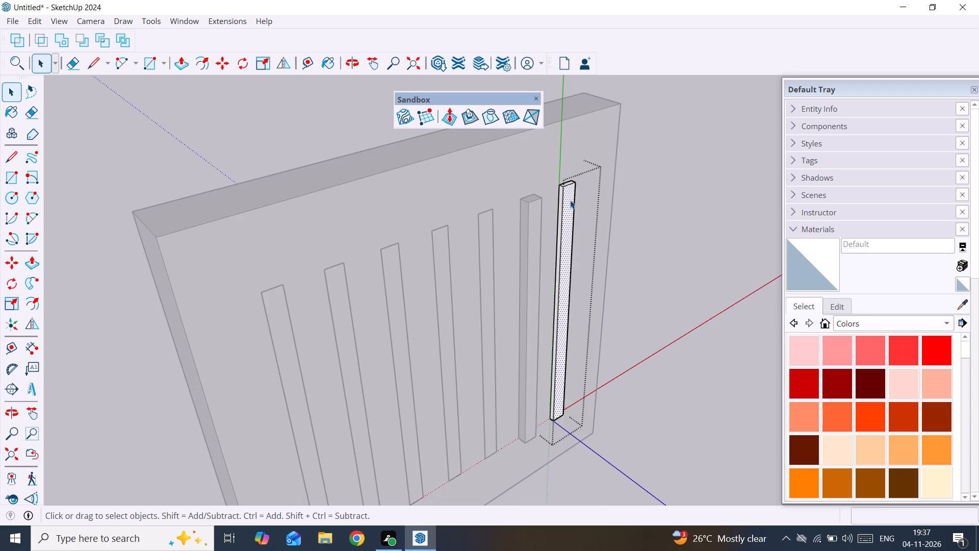
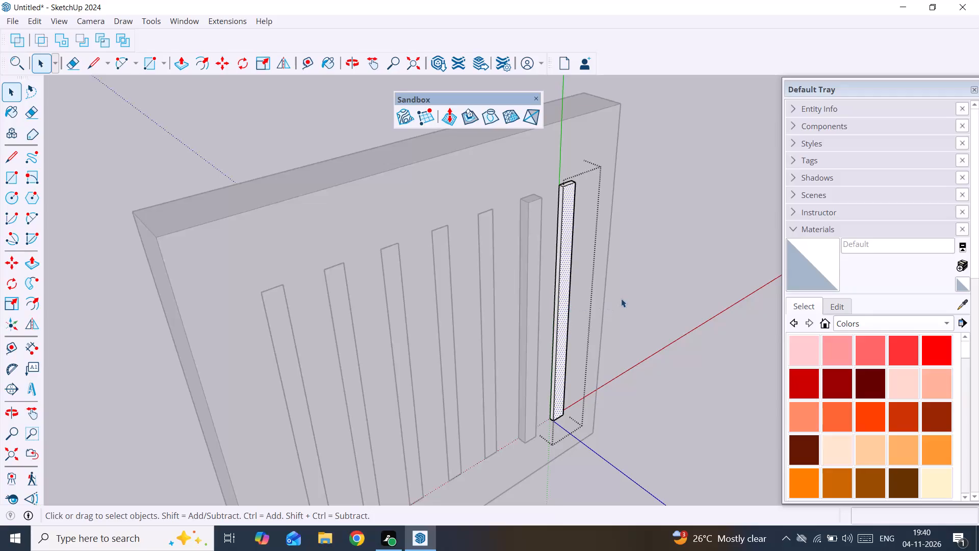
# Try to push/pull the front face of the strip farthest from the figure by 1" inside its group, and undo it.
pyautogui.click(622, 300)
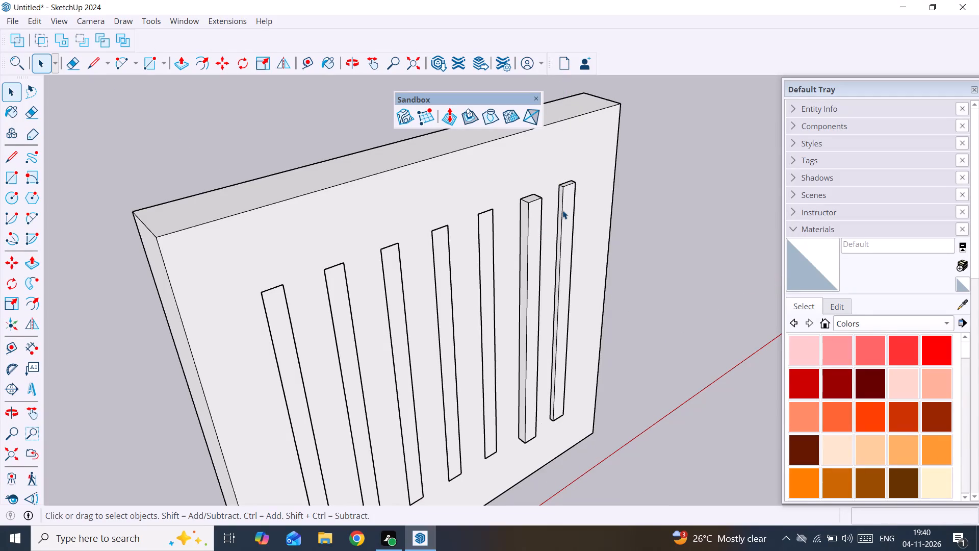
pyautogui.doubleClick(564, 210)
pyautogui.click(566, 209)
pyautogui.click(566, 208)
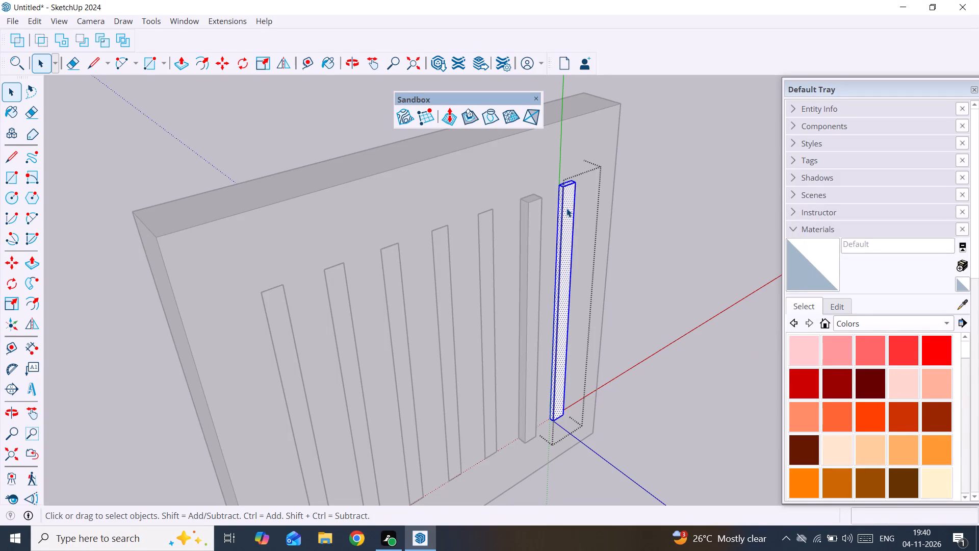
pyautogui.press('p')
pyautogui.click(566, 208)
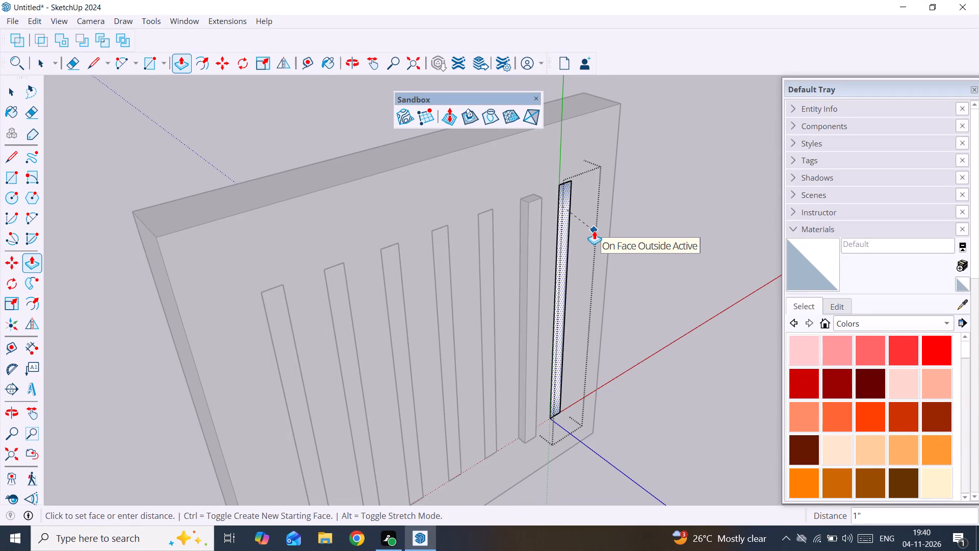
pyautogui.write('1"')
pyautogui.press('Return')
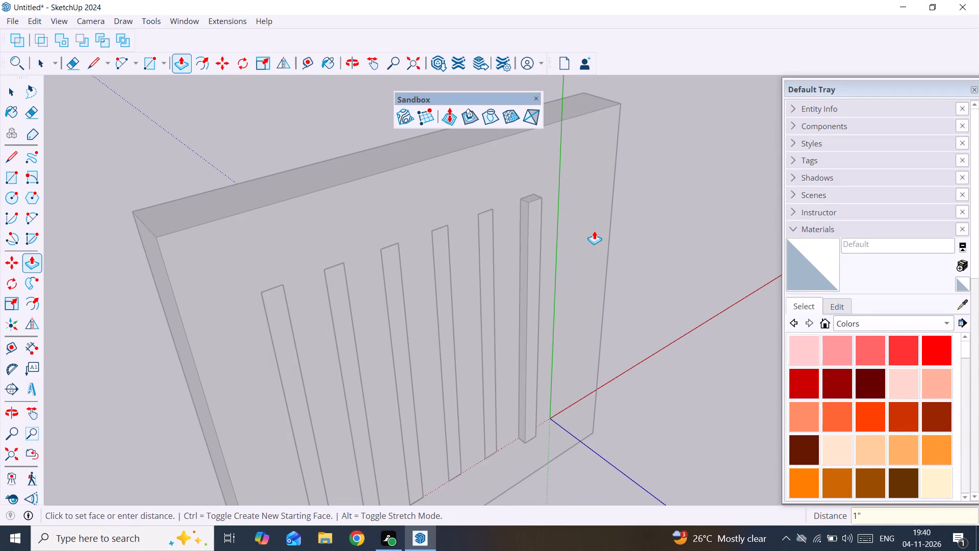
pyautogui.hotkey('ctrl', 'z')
# Extrude the front face of the strip farthest from the figure another 1" outward and close its group.
pyautogui.click(572, 212)
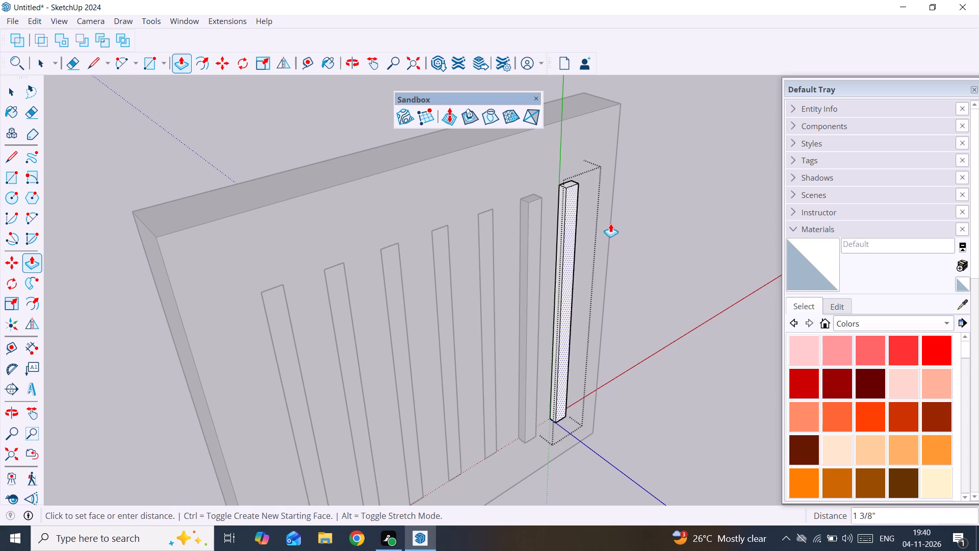
pyautogui.write('1"')
pyautogui.press('Return')
pyautogui.press('space')
pyautogui.click(634, 221)
# Open the third-farthest strip group from the figure and extrude its face 1" outward from the slab.
pyautogui.tripleClick(489, 244)
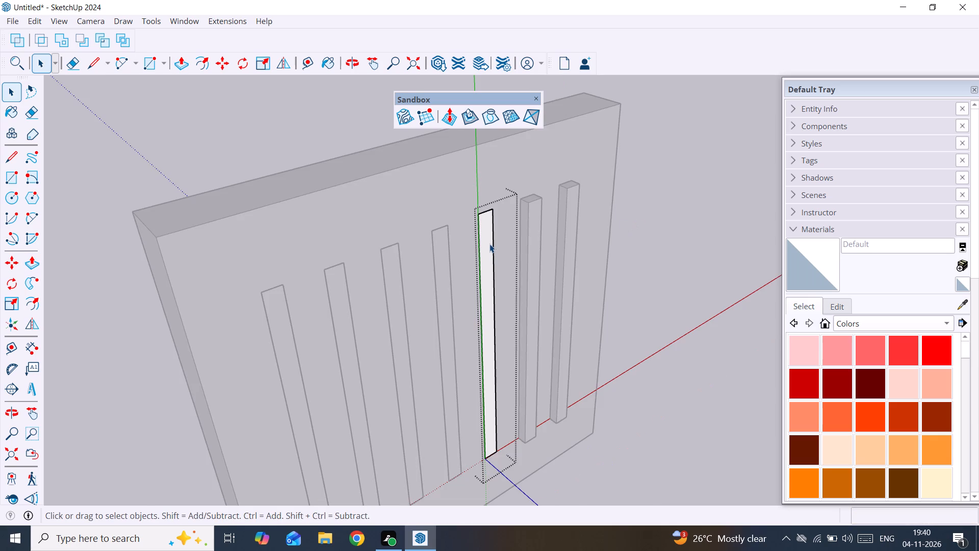
pyautogui.press('p')
pyautogui.click(489, 244)
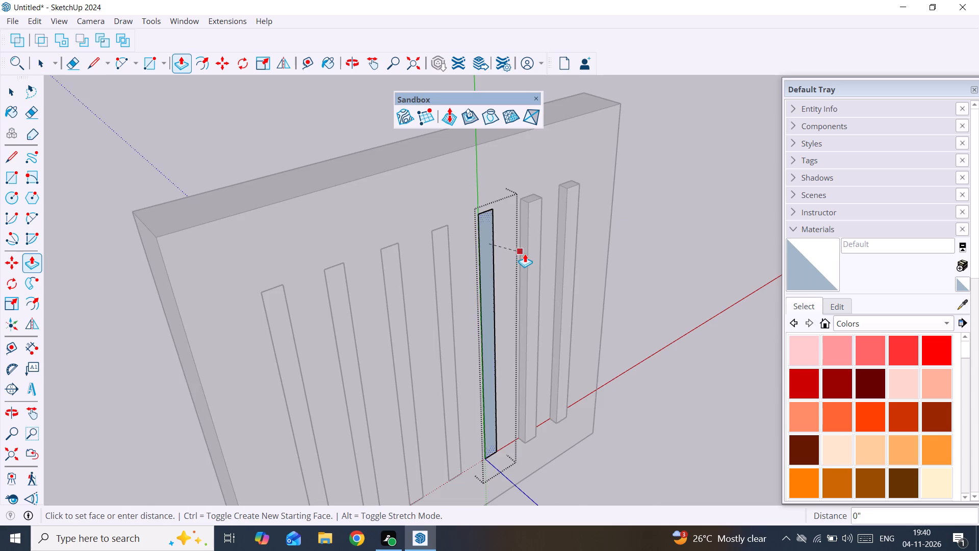
pyautogui.write('1"')
pyautogui.press('Return')
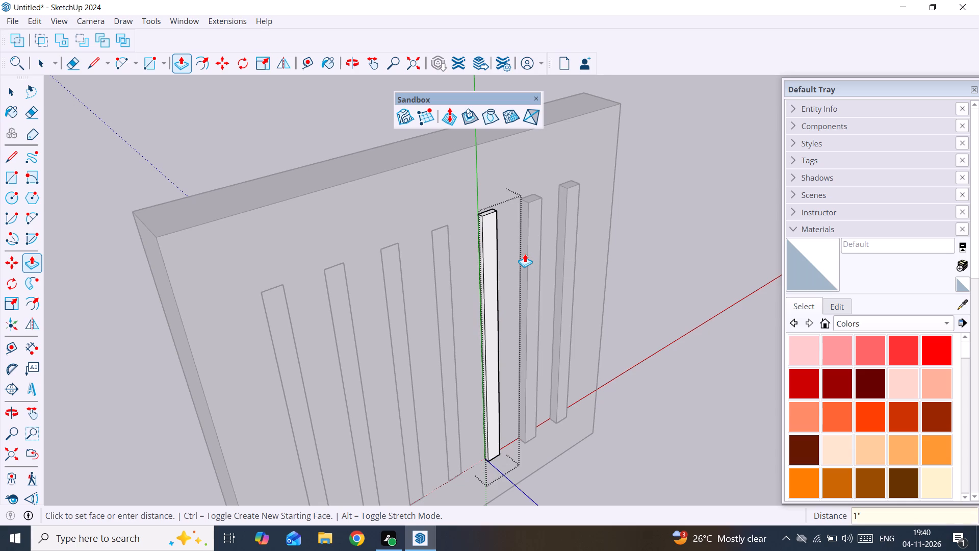
pyautogui.press('space')
# Extrude the front face of the third-farthest strip another 1" outward and close its group.
pyautogui.click(489, 227)
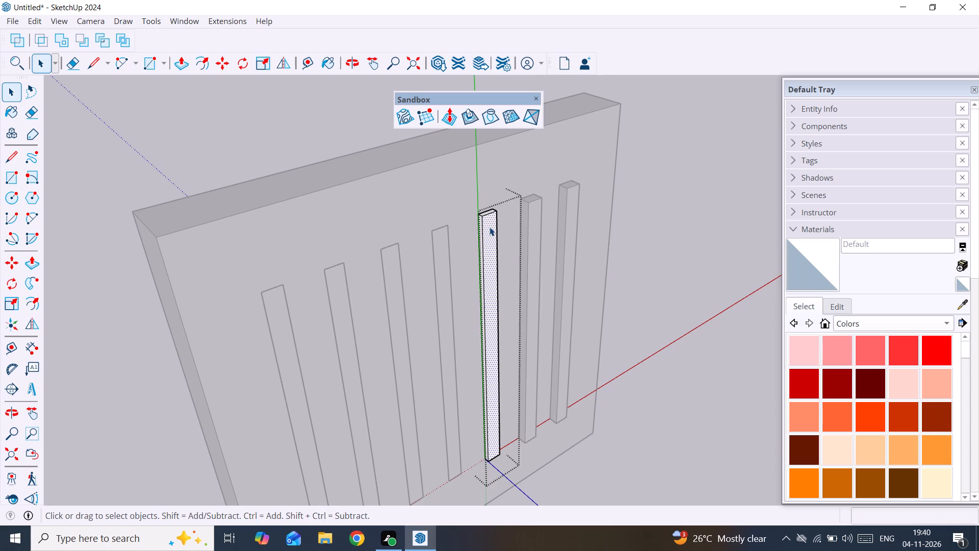
pyautogui.press('p')
pyautogui.click(489, 227)
pyautogui.write('1"')
pyautogui.press('Return')
pyautogui.press('space')
pyautogui.click(901, 171)
pyautogui.click(699, 205)
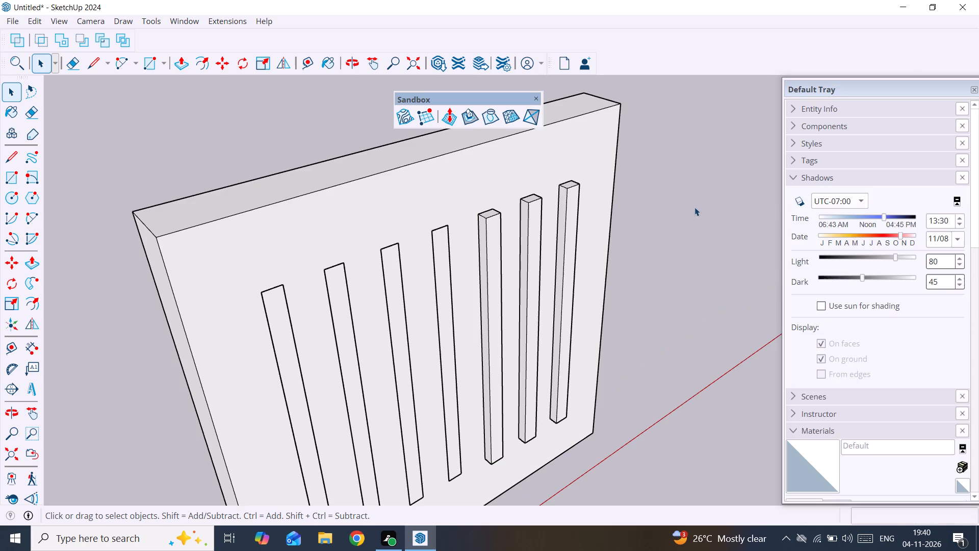
# Extrude the face of the middle strip 2" outward from the slab inside its group, and close the group.
pyautogui.doubleClick(447, 240)
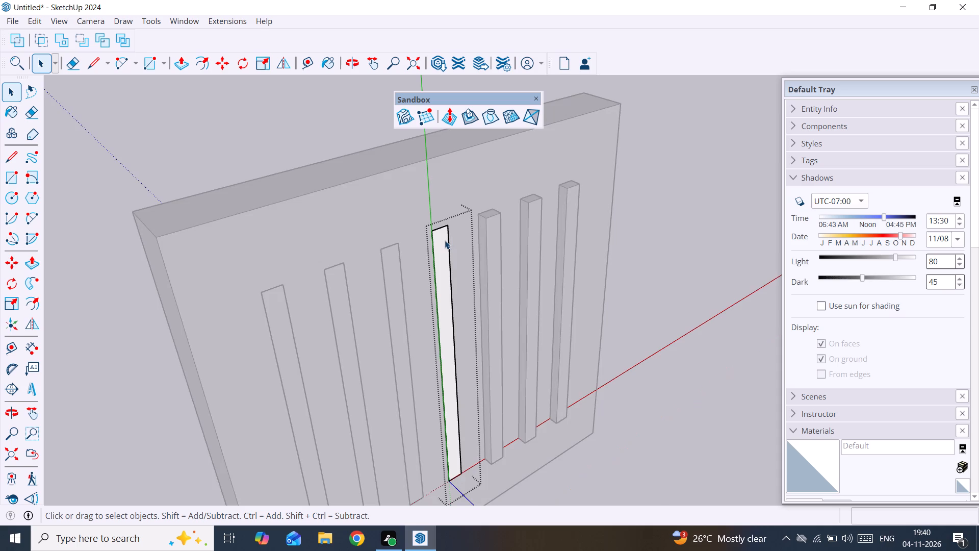
pyautogui.click(445, 240)
pyautogui.press('p')
pyautogui.click(444, 241)
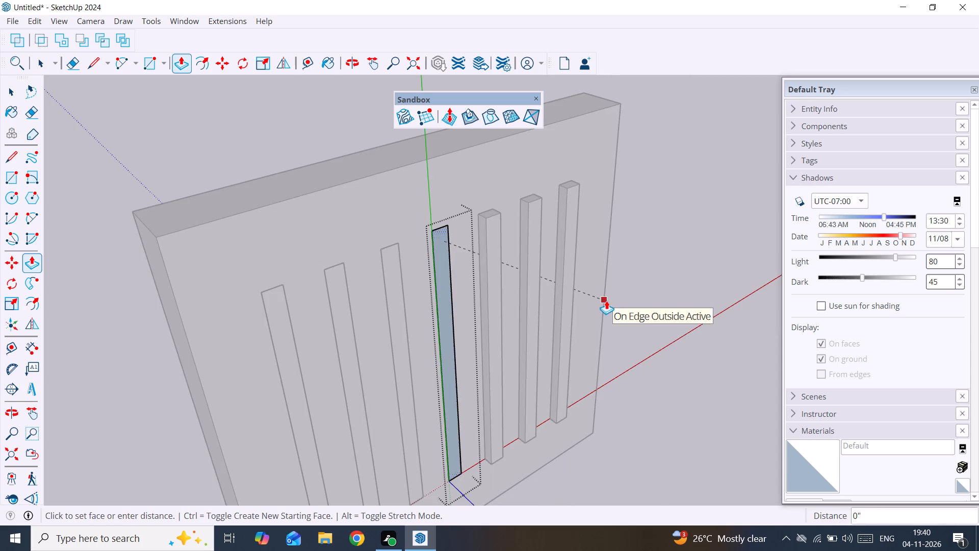
pyautogui.write('2"')
pyautogui.press('Return')
pyautogui.press('space')
pyautogui.click(701, 241)
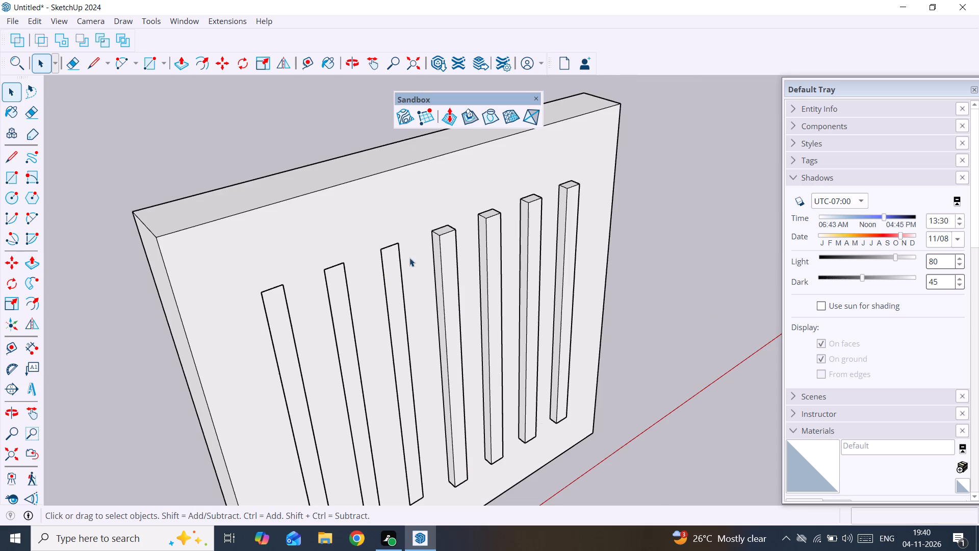
# Extrude the face of the third-nearest strip to the figure 2" outward inside its group, and close the group.
pyautogui.tripleClick(395, 260)
pyautogui.press('p')
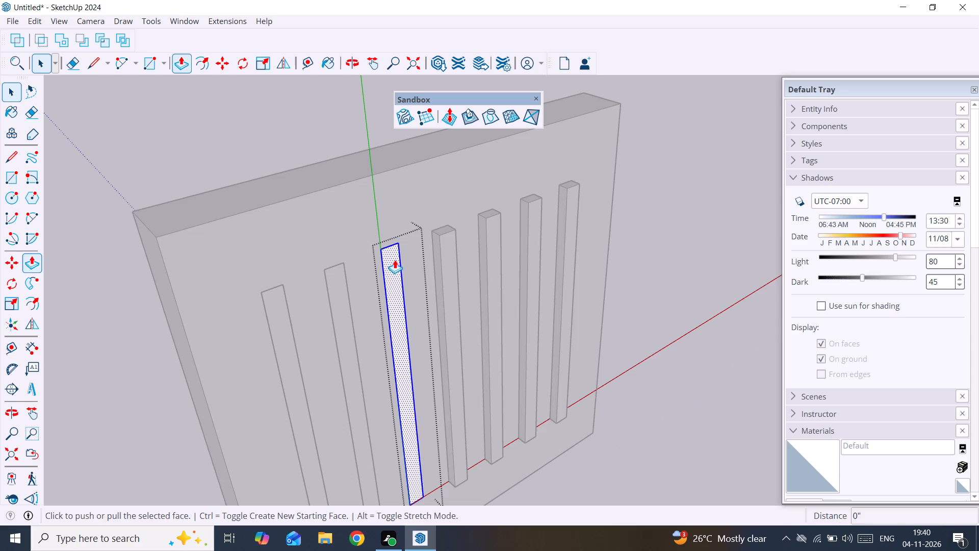
pyautogui.click(395, 260)
pyautogui.write('2"')
pyautogui.press('Return')
pyautogui.press('space')
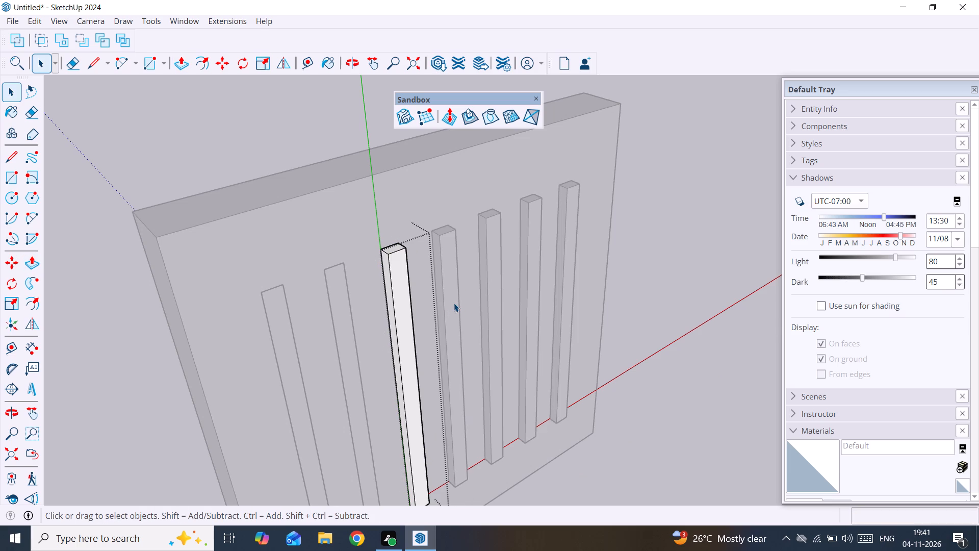
pyautogui.click(655, 244)
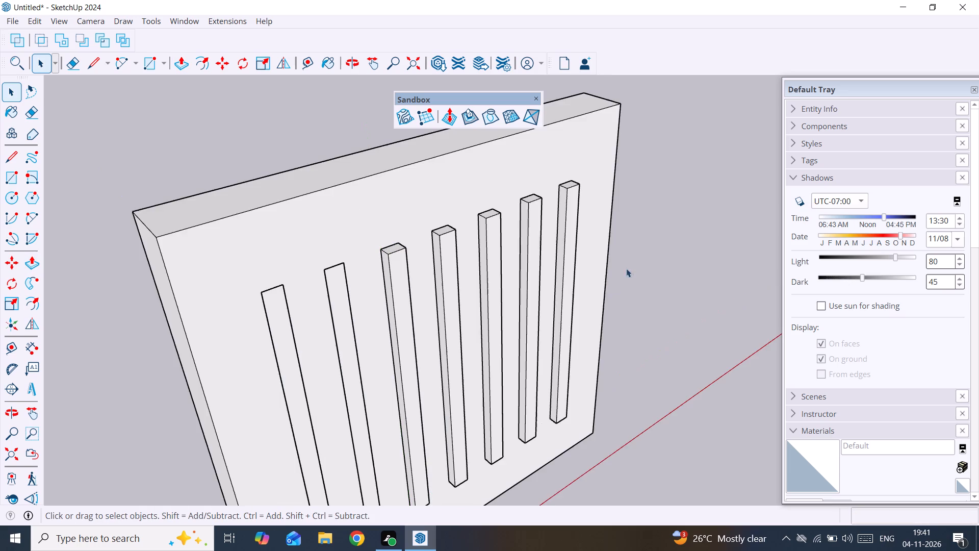
# Extrude the face of the second-nearest strip to the figure 2" outward inside its group, and close the group.
pyautogui.scroll(-3, 399, 331)
pyautogui.moveTo(347, 323); pyautogui.dragTo(462, 286, button='middle')
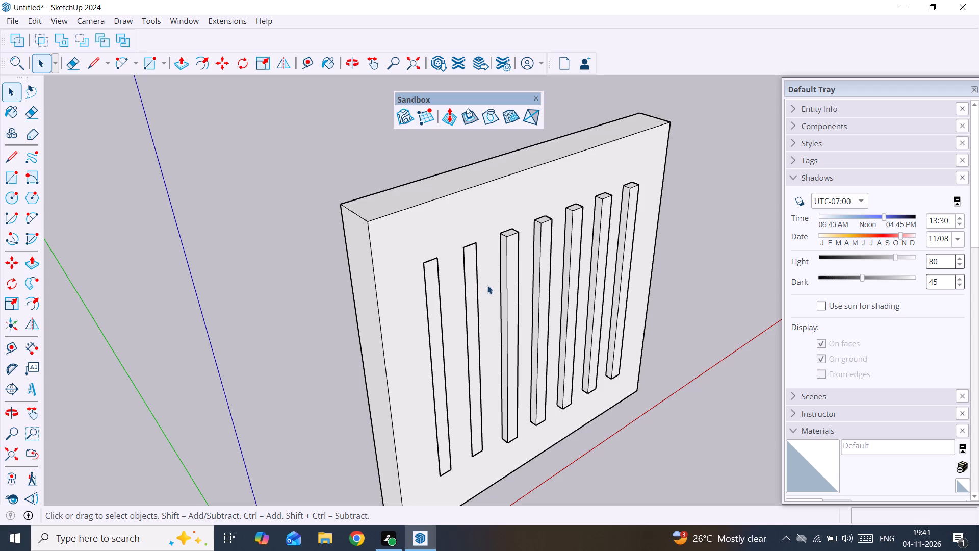
pyautogui.scroll(2, 479, 280)
pyautogui.click(470, 279)
pyautogui.click(470, 279)
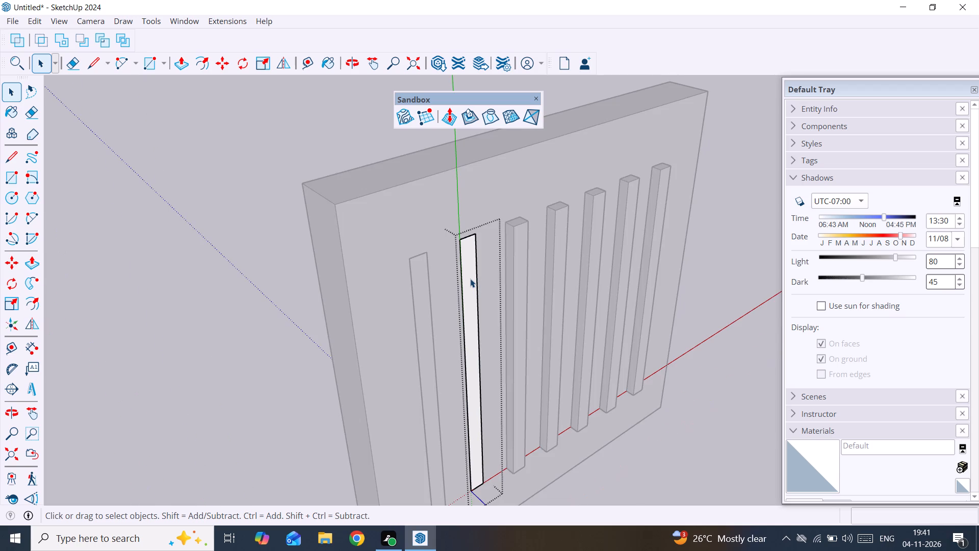
pyautogui.click(470, 279)
pyautogui.press('p')
pyautogui.click(470, 279)
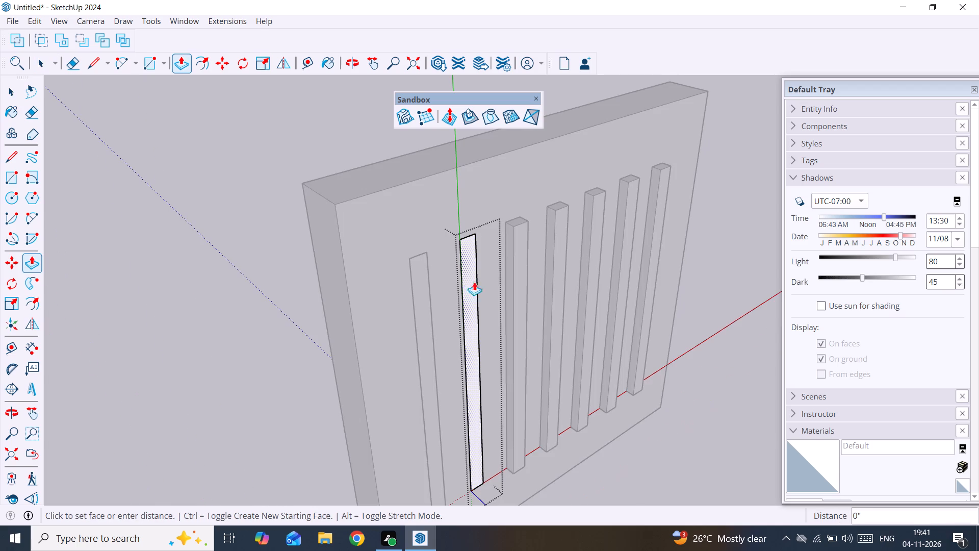
pyautogui.write('2"')
pyautogui.press('Return')
pyautogui.press('space')
pyautogui.click(161, 146)
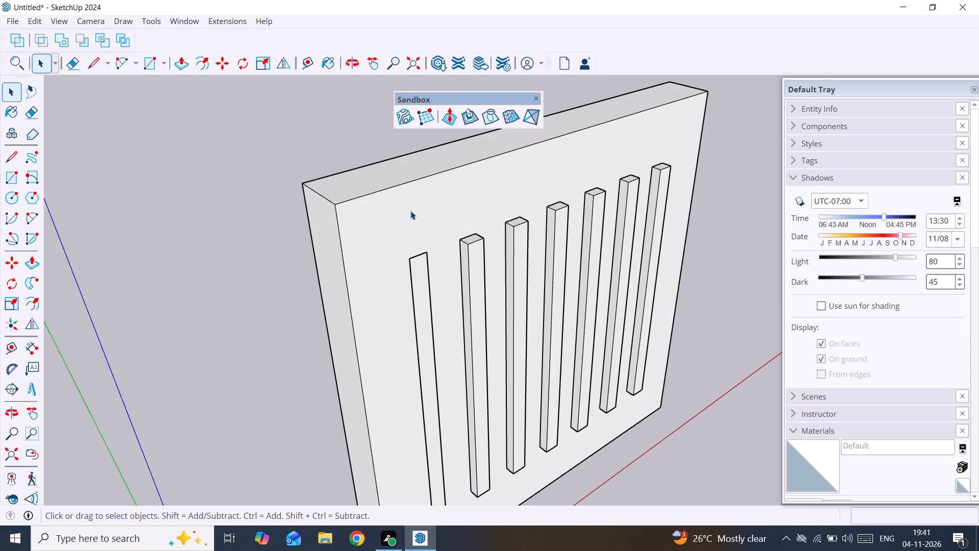
# Extrude the face of the strip nearest the figure 2" outward inside its group, and close the group.
pyautogui.doubleClick(422, 267)
pyautogui.click(425, 277)
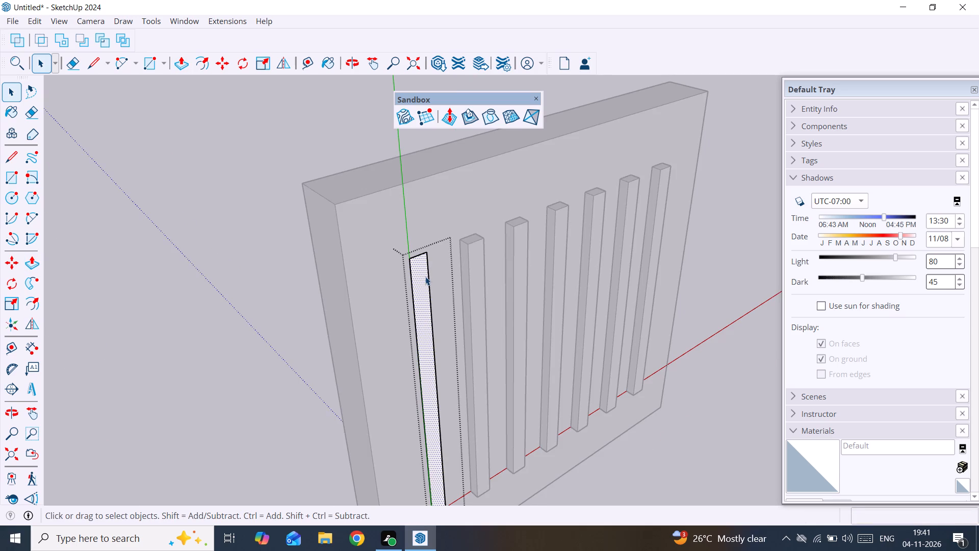
pyautogui.press('p')
pyautogui.click(425, 277)
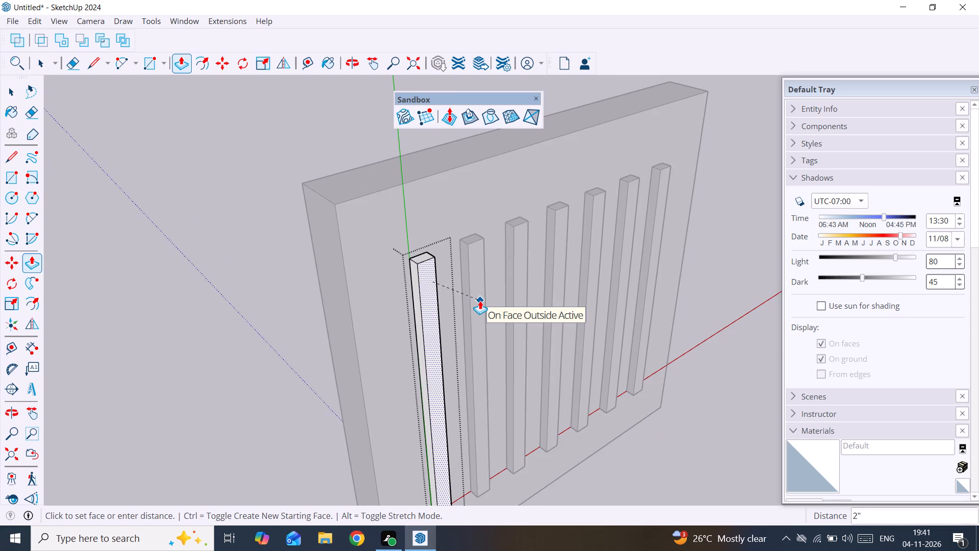
pyautogui.write('2"')
pyautogui.press('Return')
pyautogui.press('space')
pyautogui.scroll(-7, 480, 300)
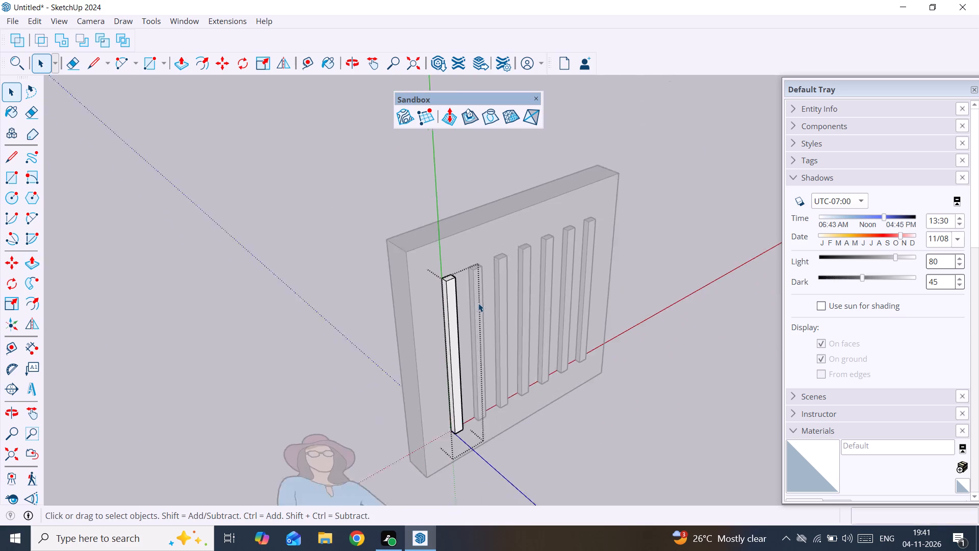
pyautogui.scroll(-1, 478, 303)
pyautogui.click(609, 221)
pyautogui.scroll(2, 661, 245)
pyautogui.moveTo(663, 251); pyautogui.dragTo(608, 243, button='middle')
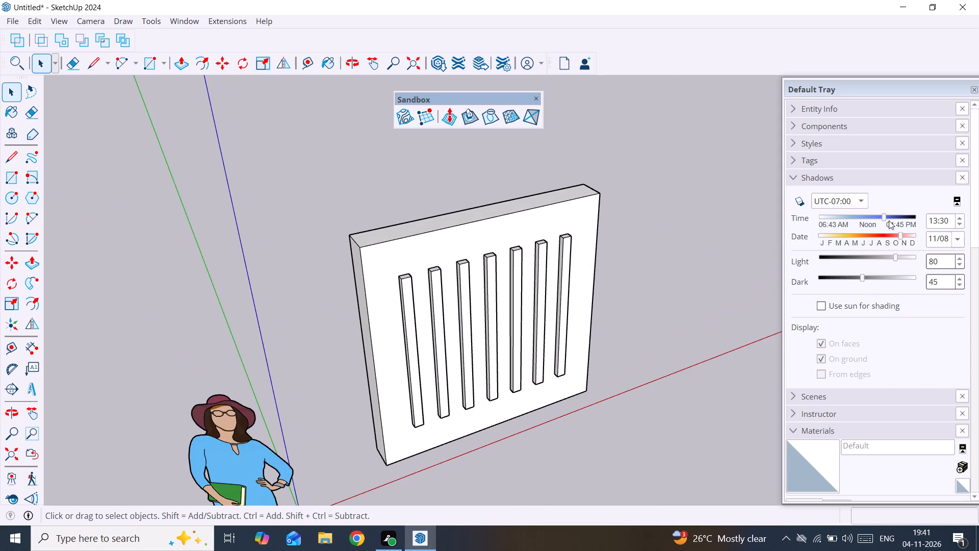
# Collapse the Shadows and Materials sections in the tray.
pyautogui.click(878, 172)
pyautogui.scroll(-1, 874, 327)
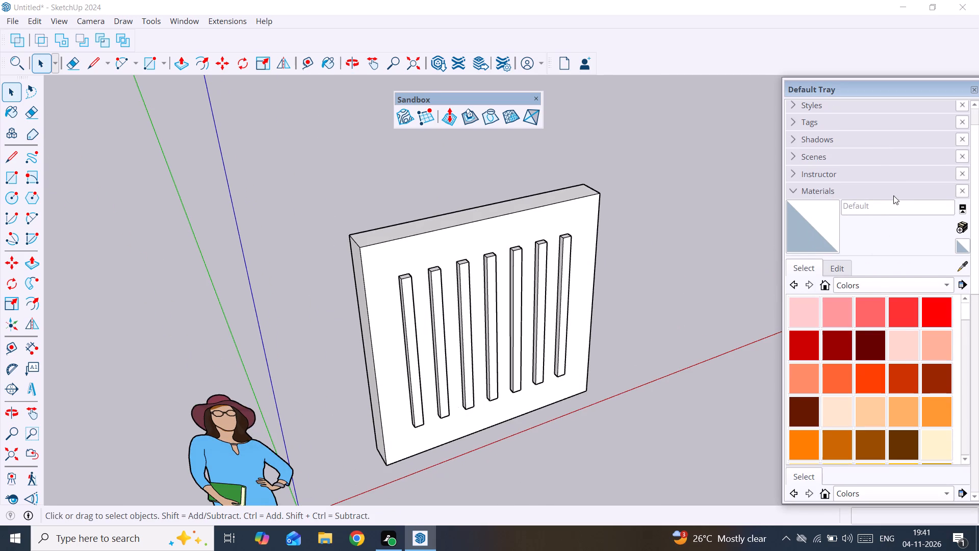
pyautogui.click(895, 192)
pyautogui.click(845, 229)
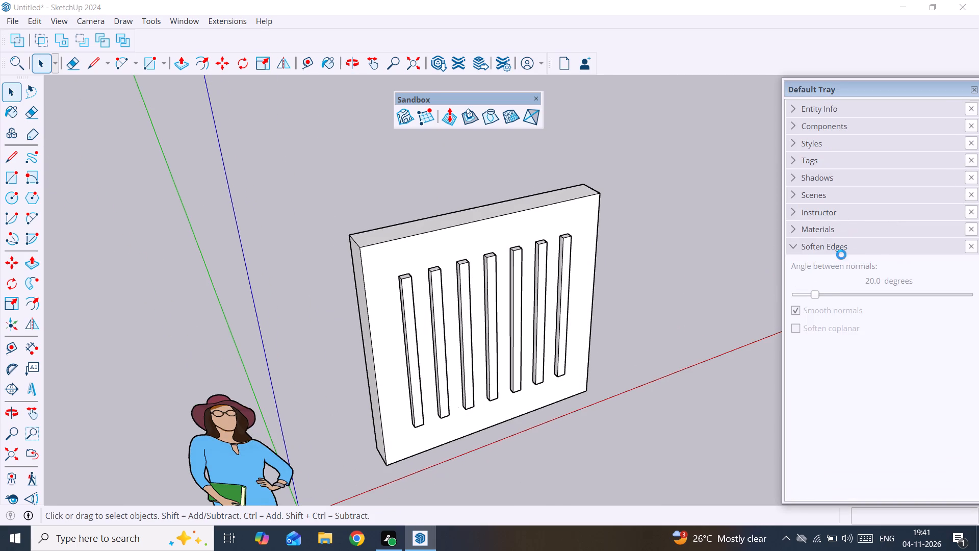
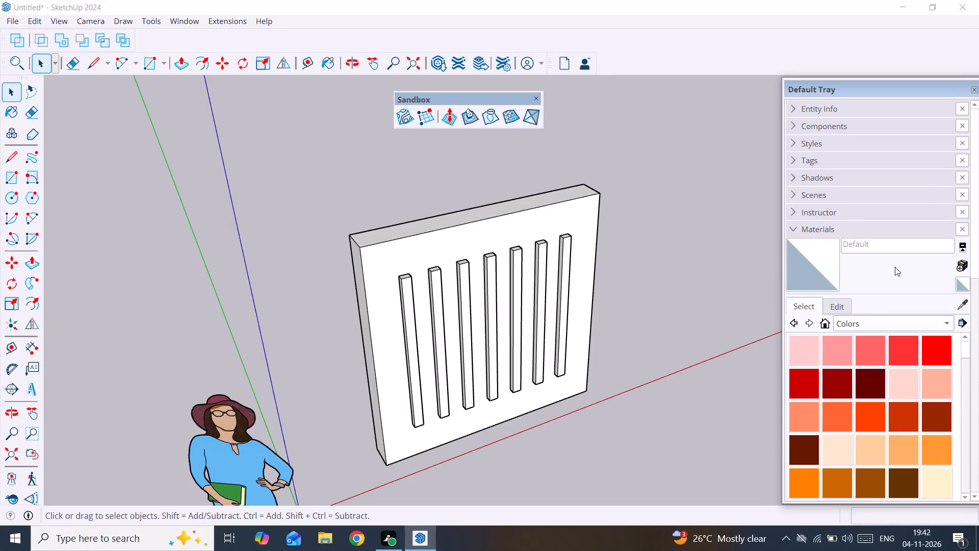
# Paint the slab's front, top, figure-side end, back and bottom faces with the lightest pink from the Colors materials, leaving the strips unpainted.
pyautogui.click(815, 354)
pyautogui.click(505, 235)
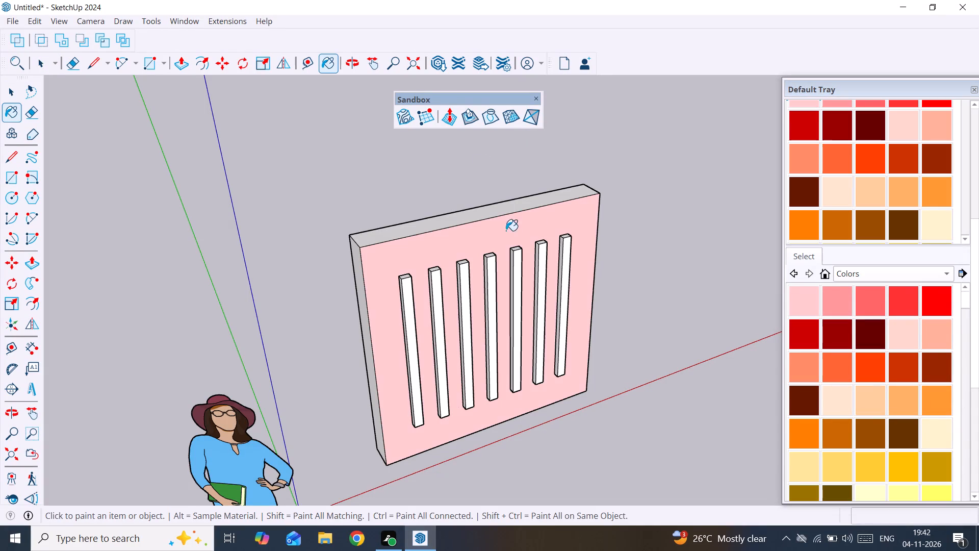
pyautogui.click(548, 201)
pyautogui.moveTo(489, 230); pyautogui.dragTo(672, 215, button='middle')
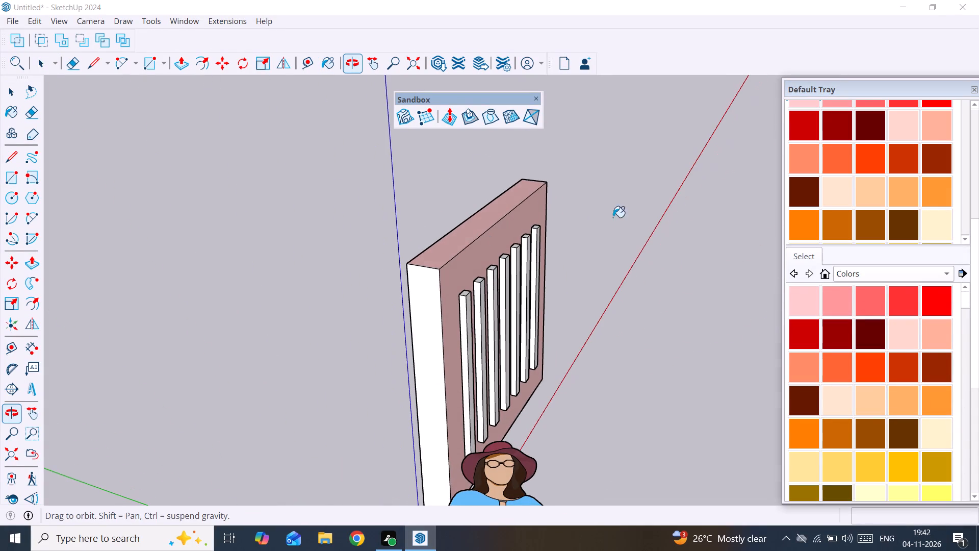
pyautogui.click(433, 290)
pyautogui.moveTo(443, 297); pyautogui.dragTo(674, 275, button='middle')
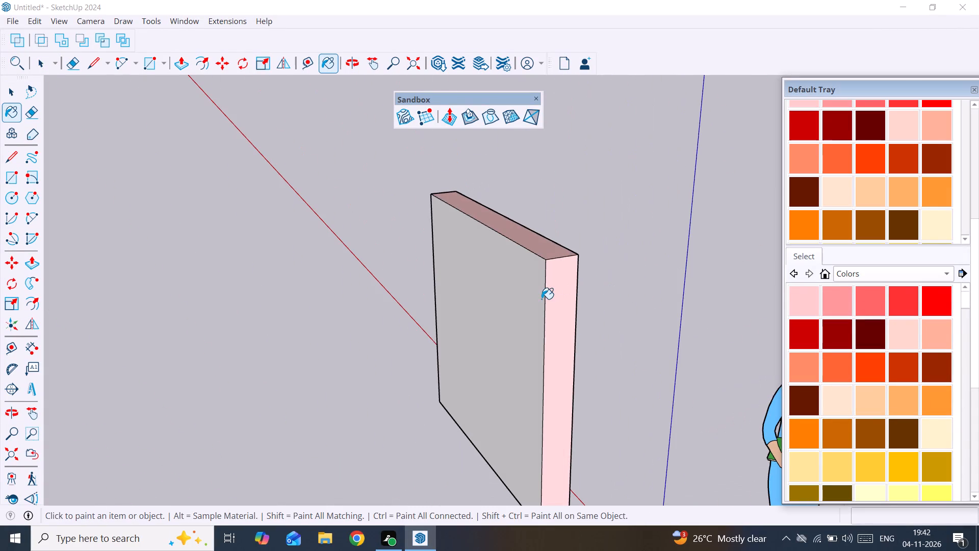
pyautogui.click(542, 299)
pyautogui.moveTo(537, 299); pyautogui.dragTo(49, 142, button='middle')
pyautogui.scroll(-2, 286, 291)
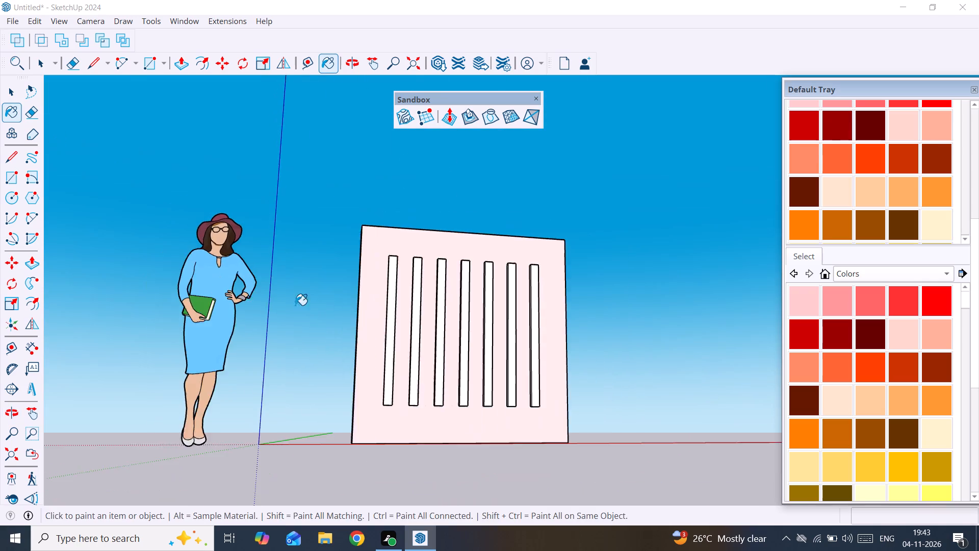
pyautogui.scroll(-6, 295, 305)
pyautogui.moveTo(413, 328); pyautogui.dragTo(434, 167, button='middle')
pyautogui.click(429, 387)
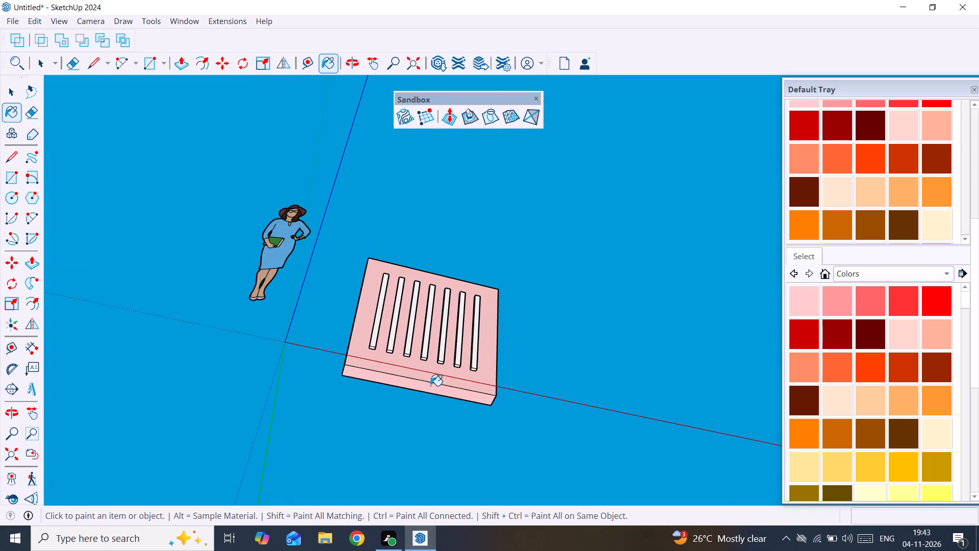
pyautogui.scroll(-2, 575, 260)
pyautogui.moveTo(517, 261); pyautogui.dragTo(491, 417, button='middle')
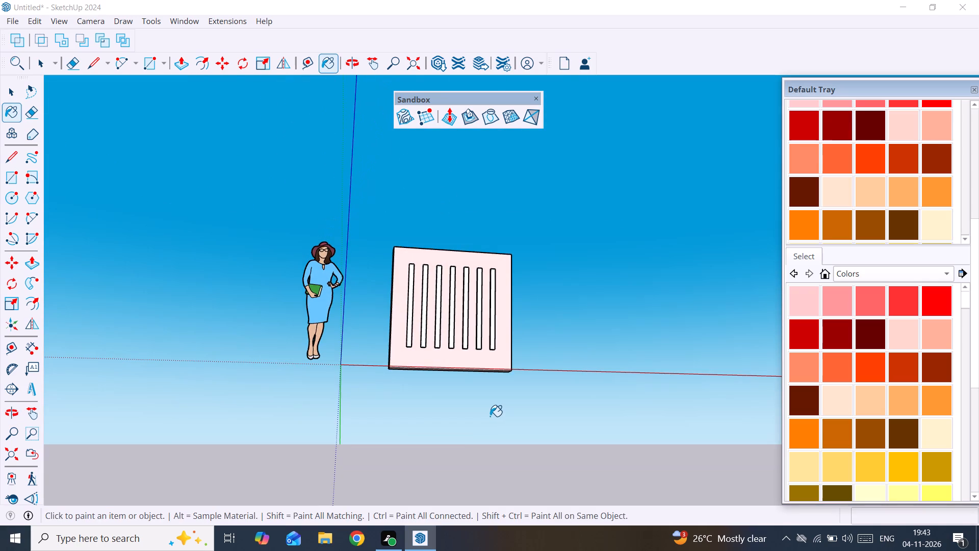
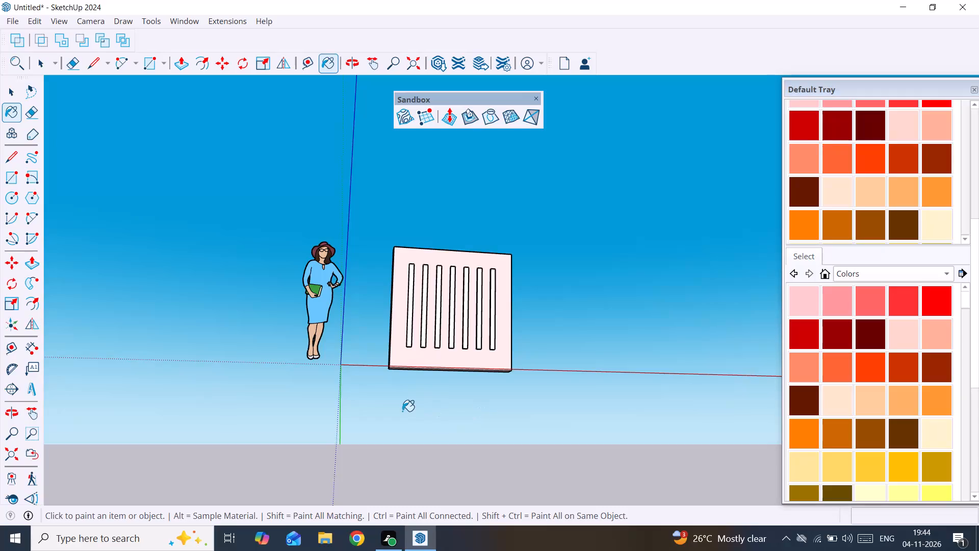
# Paint all seven vertical strips on the slab's front with the dark reddish-brown from the Colors materials.
pyautogui.click(459, 400)
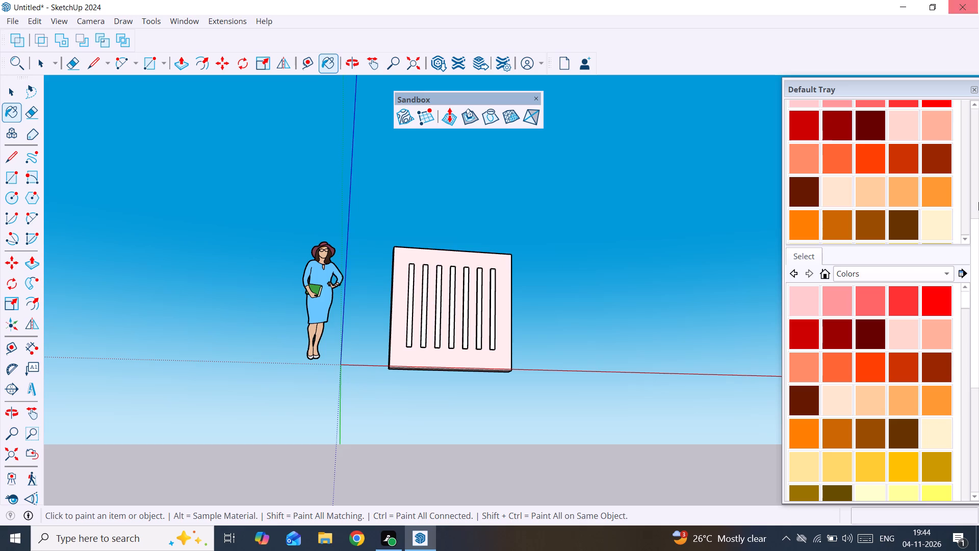
pyautogui.click(808, 188)
pyautogui.scroll(2, 391, 330)
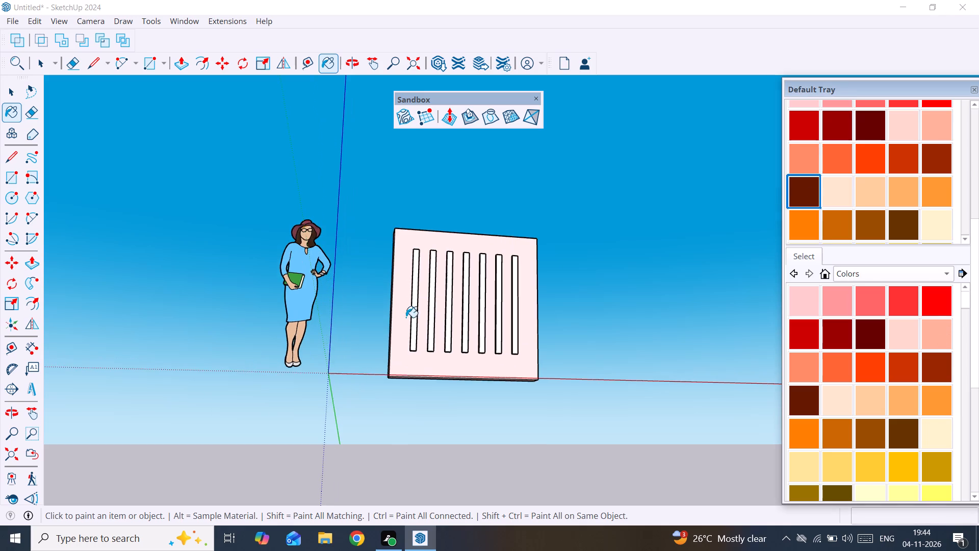
pyautogui.scroll(3, 425, 299)
pyautogui.moveTo(423, 296); pyautogui.dragTo(431, 439, button='middle')
pyautogui.scroll(2, 409, 317)
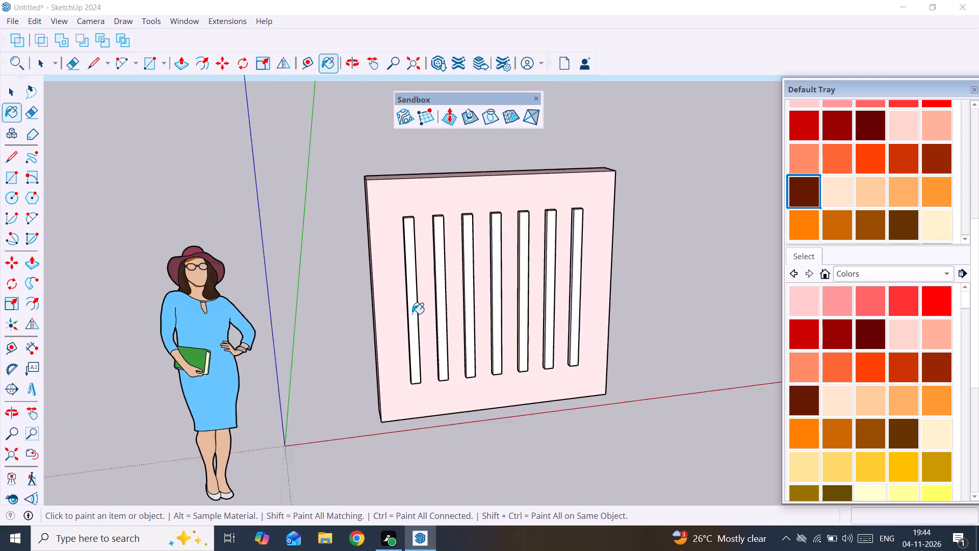
pyautogui.scroll(5, 412, 314)
pyautogui.click(415, 297)
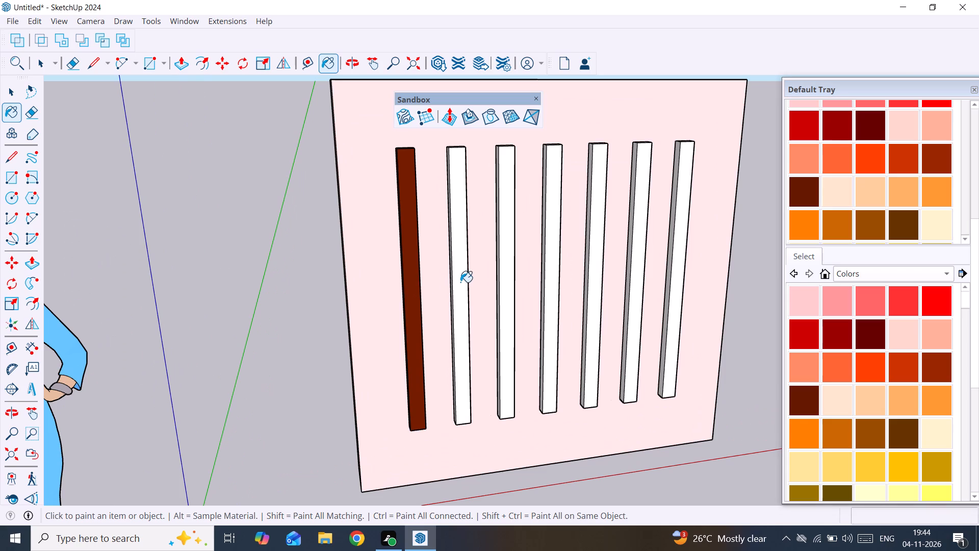
pyautogui.click(464, 281)
pyautogui.click(500, 263)
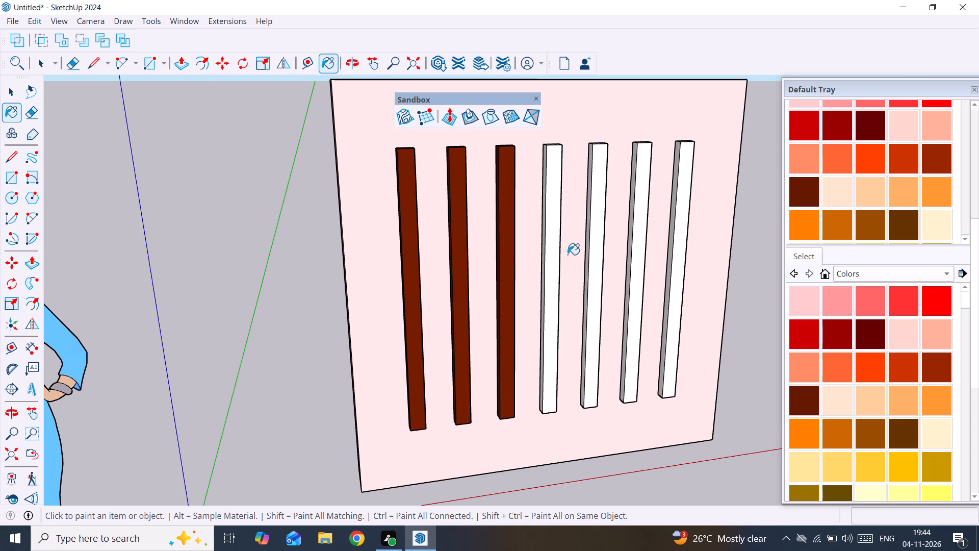
pyautogui.click(558, 256)
pyautogui.click(594, 246)
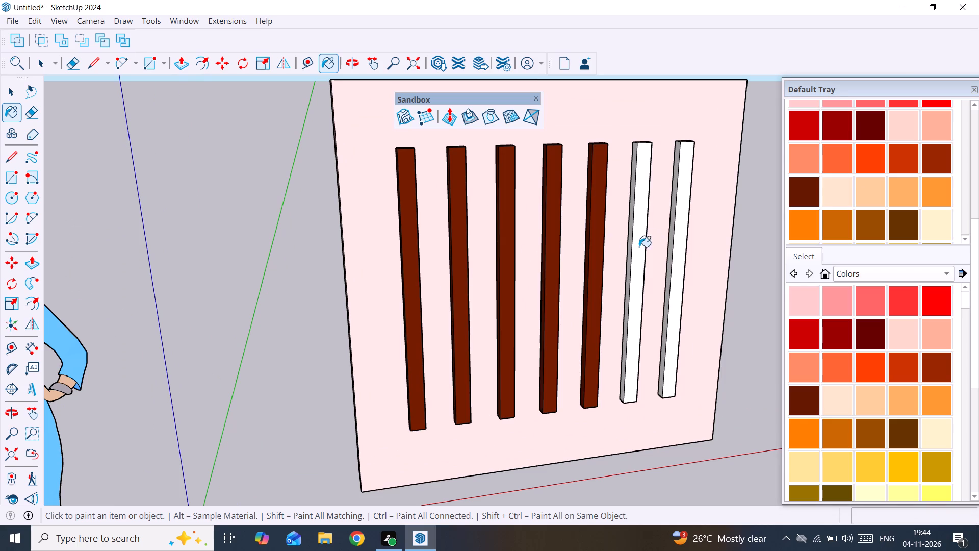
pyautogui.click(636, 248)
pyautogui.click(677, 238)
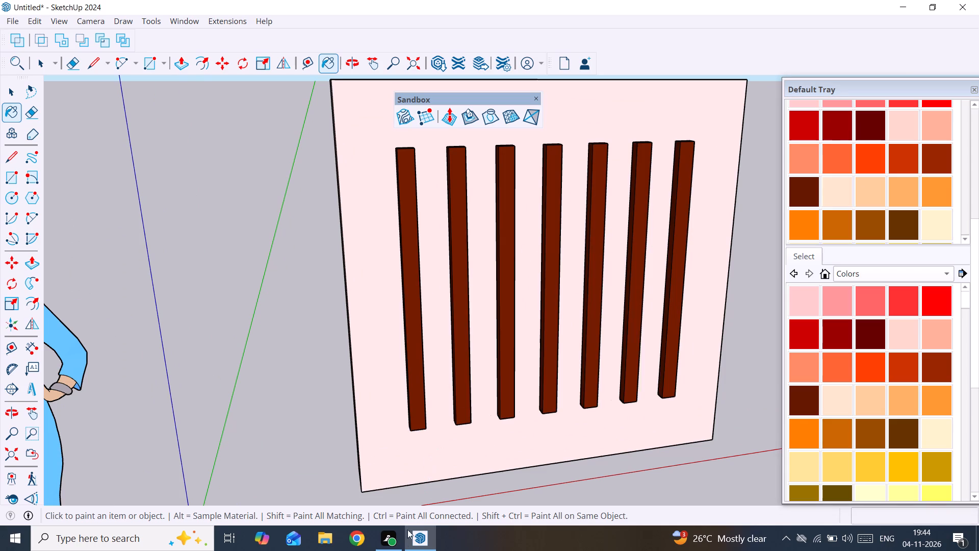
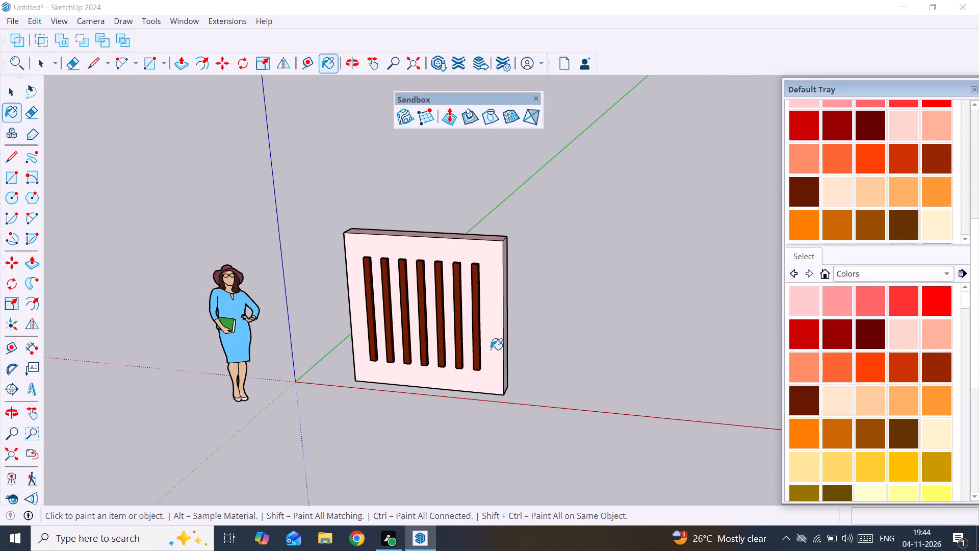
# Draw a rectangle about 10" high by 1' 8" wide across the upper part of the first three strips.
pyautogui.scroll(9, 422, 291)
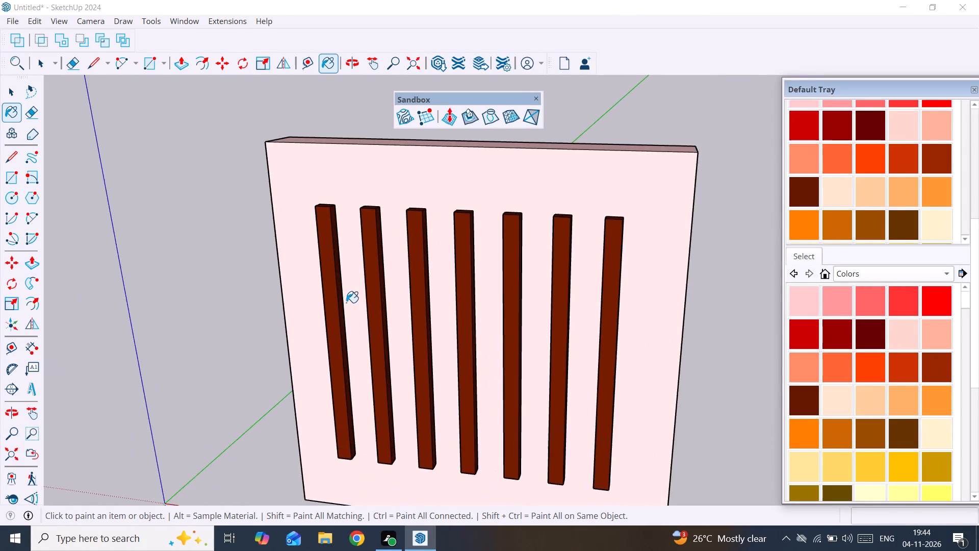
pyautogui.scroll(-13, 346, 305)
pyautogui.moveTo(343, 346); pyautogui.dragTo(432, 337, button='middle')
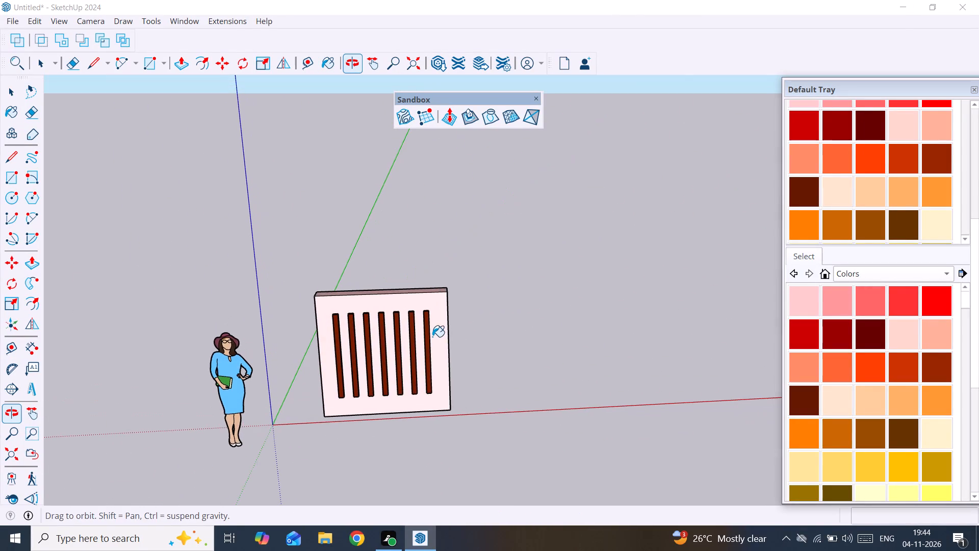
pyautogui.scroll(2, 431, 338)
pyautogui.scroll(3, 310, 356)
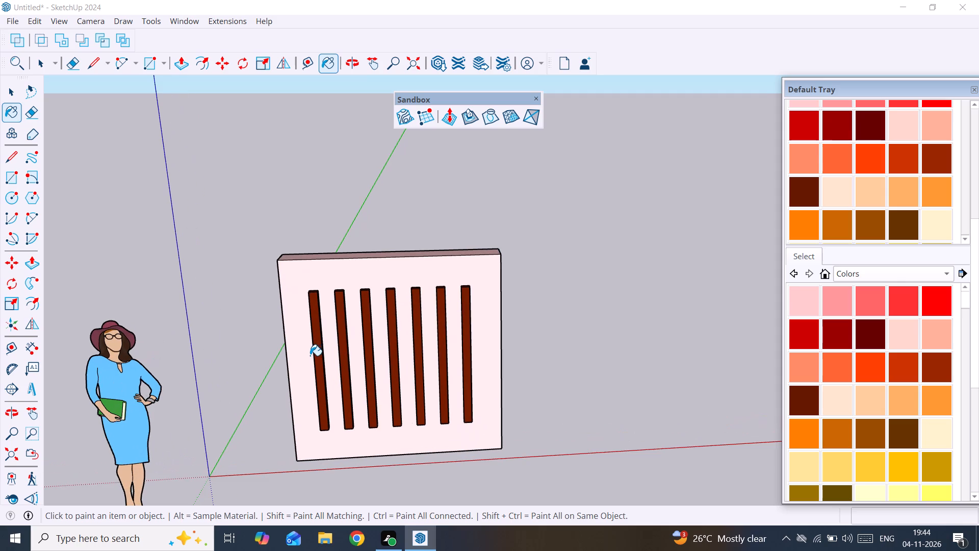
pyautogui.press('space')
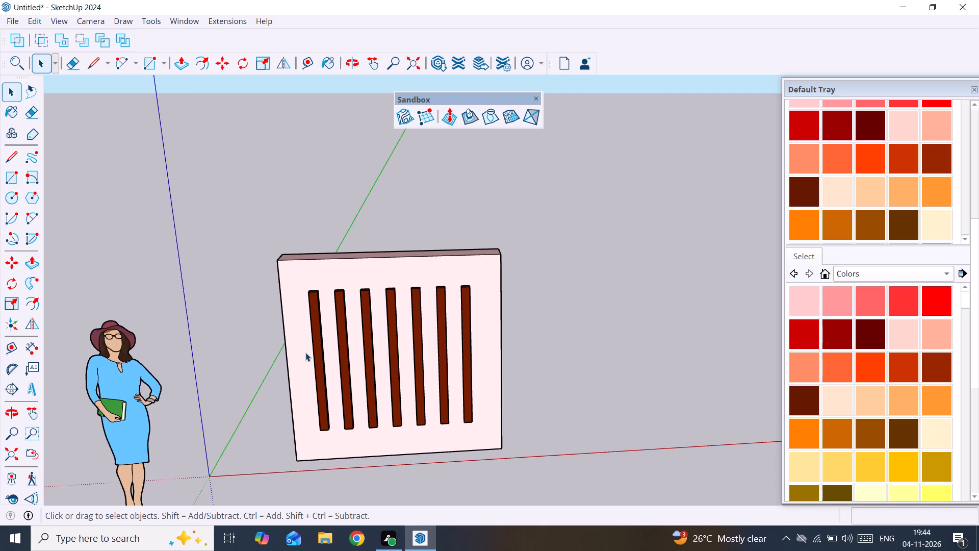
pyautogui.press('r')
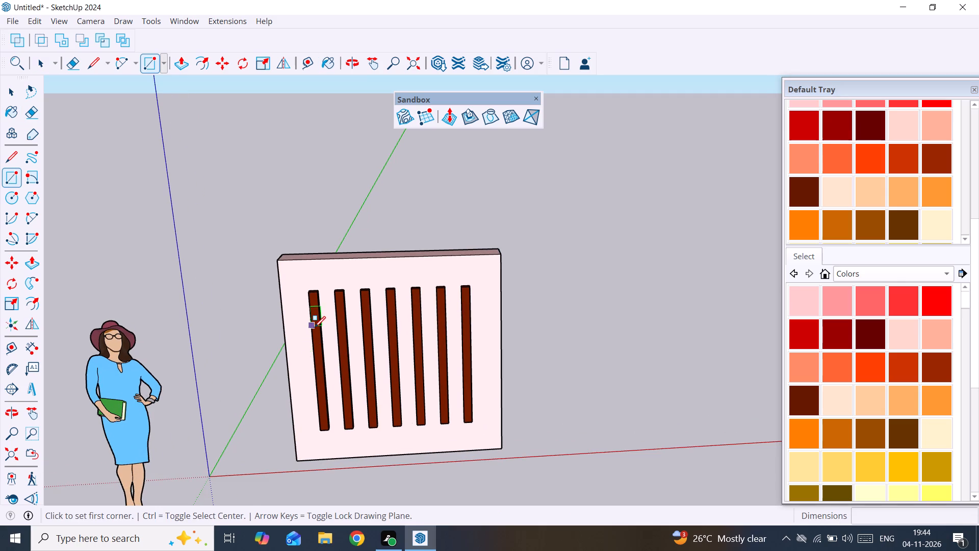
pyautogui.scroll(12, 314, 328)
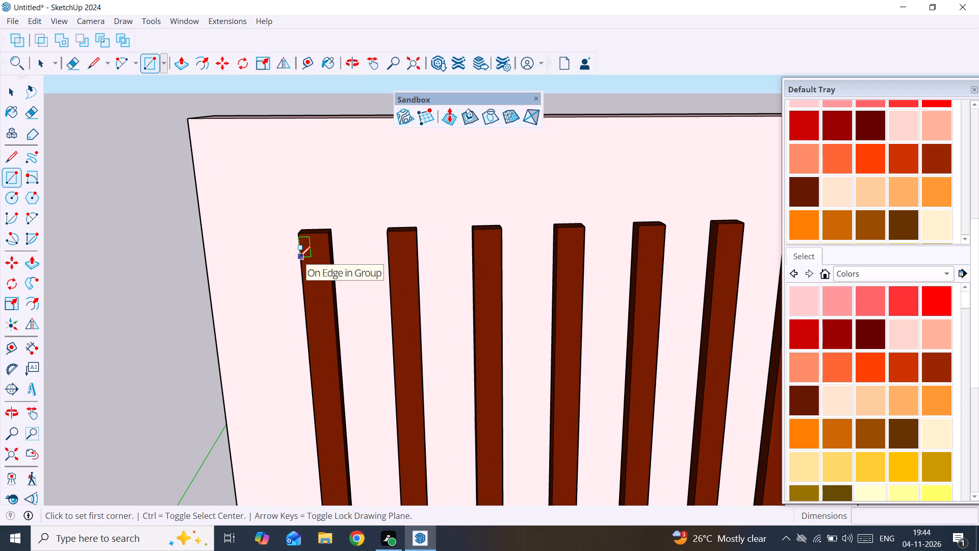
pyautogui.click(299, 257)
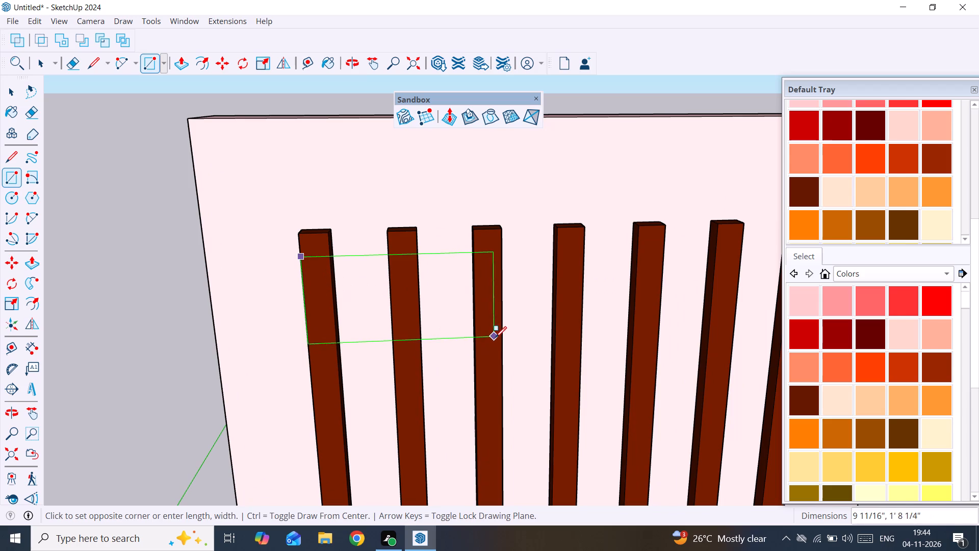
pyautogui.click(498, 342)
# Group the new rectangle's face together with its edges.
pyautogui.scroll(-7, 304, 296)
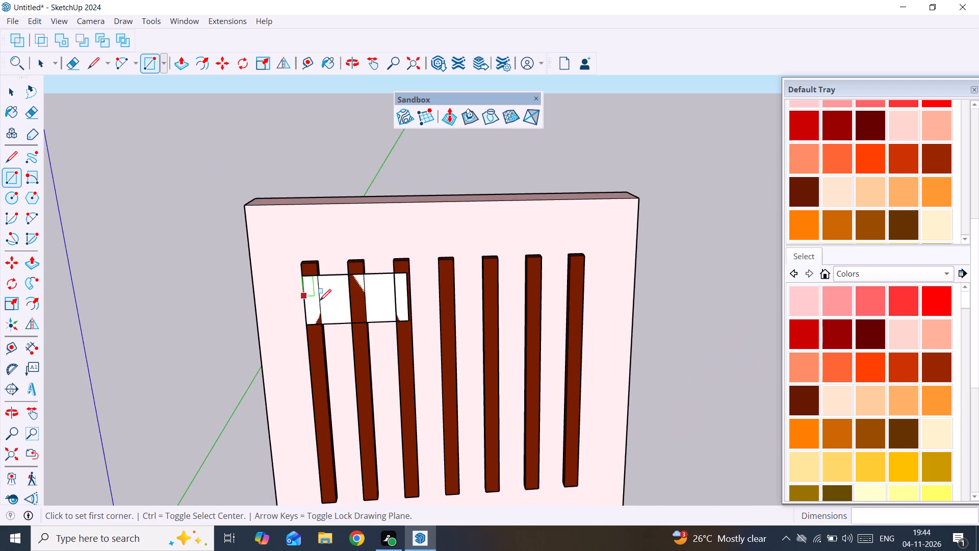
pyautogui.moveTo(320, 300); pyautogui.dragTo(405, 304, button='middle')
pyautogui.press('space')
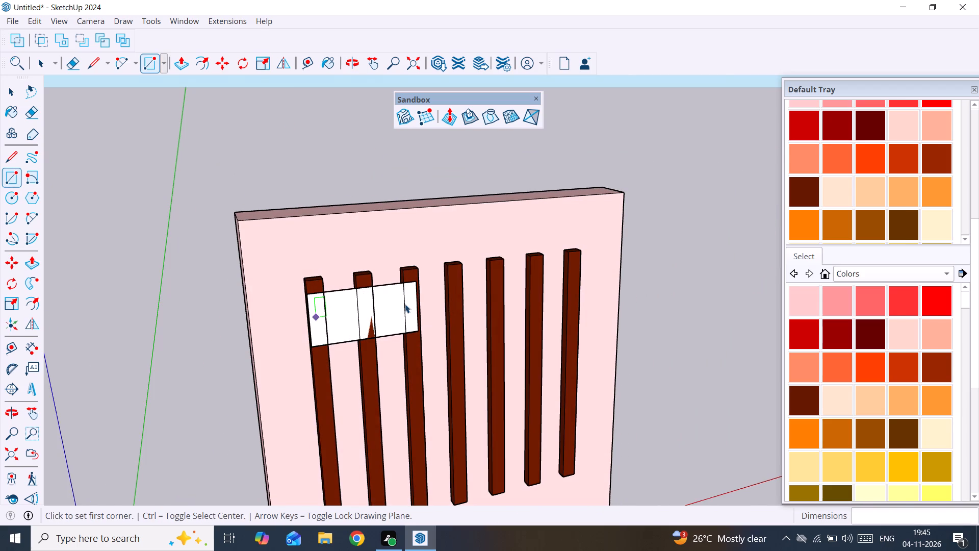
pyautogui.press('space')
pyautogui.scroll(2, 377, 315)
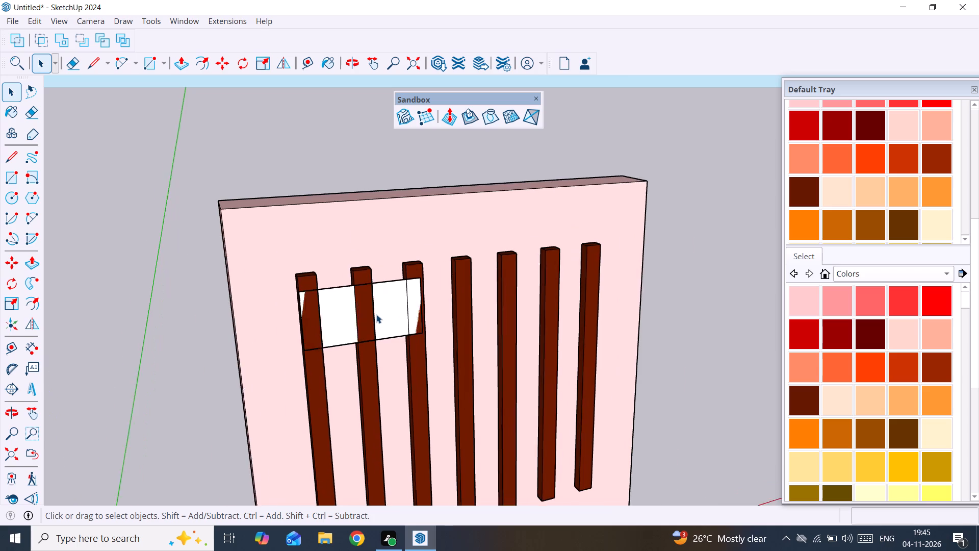
pyautogui.scroll(2, 376, 314)
pyautogui.click(380, 309)
pyautogui.doubleClick(381, 309)
pyautogui.rightClick(381, 309)
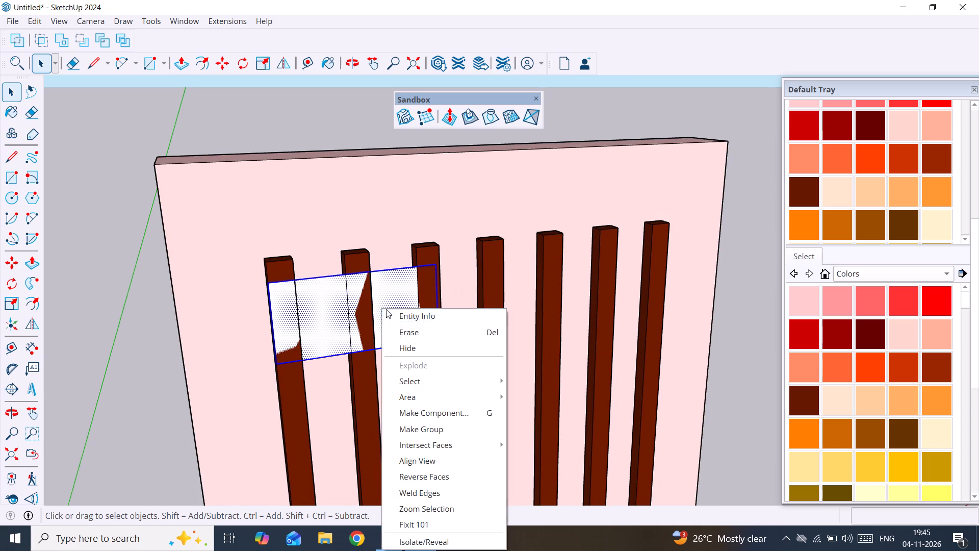
pyautogui.click(461, 432)
# Inside the rectangle's group, extrude the face about 4' 3" outward from the slab's front into a box.
pyautogui.tripleClick(387, 308)
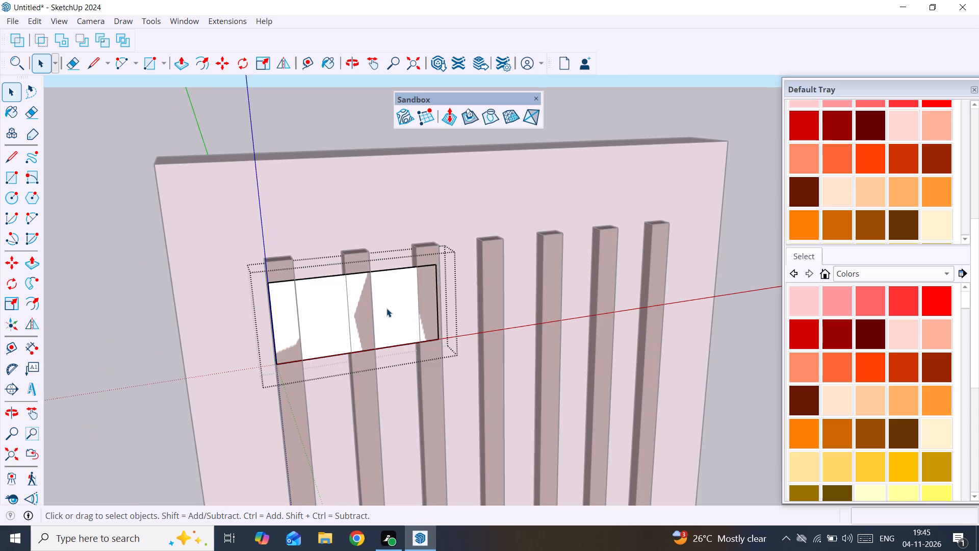
pyautogui.click(393, 309)
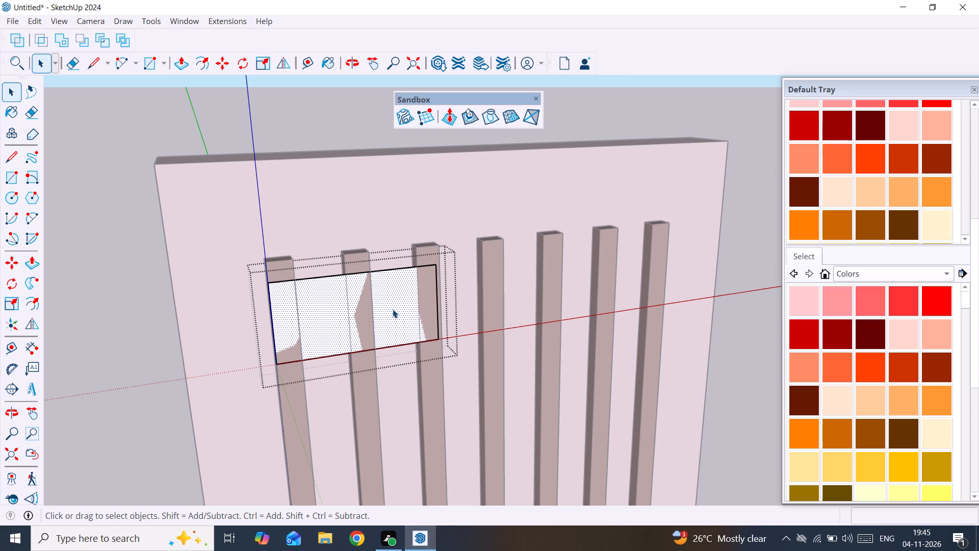
pyautogui.press('p')
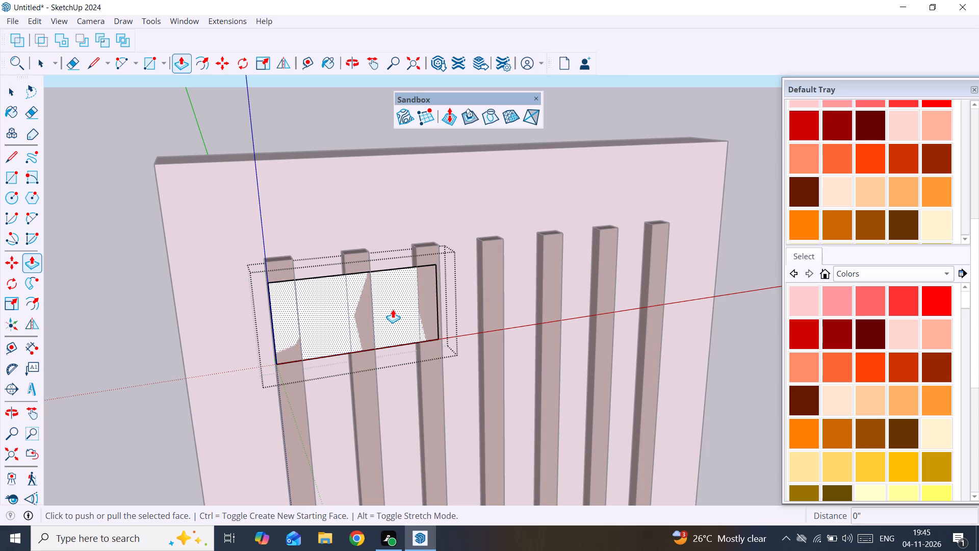
pyautogui.click(391, 307)
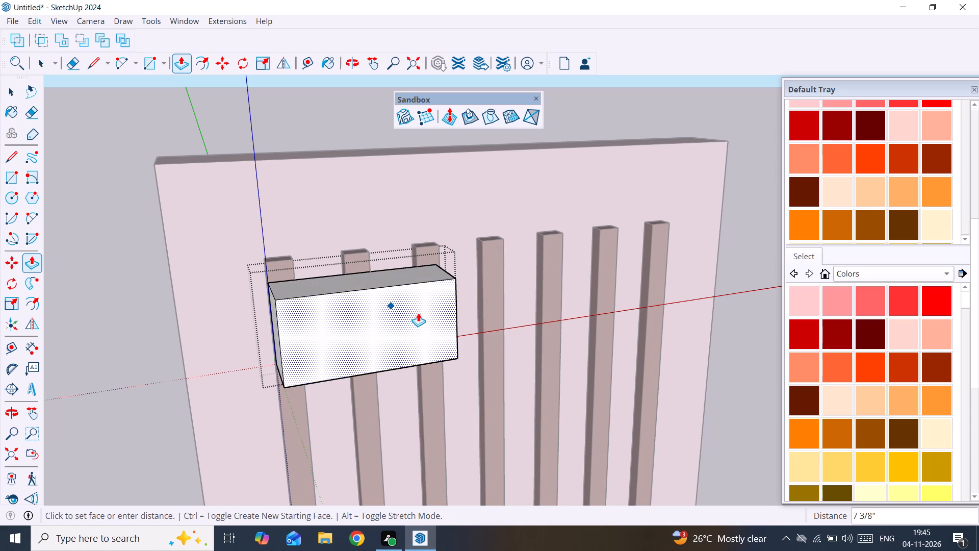
pyautogui.moveTo(418, 313); pyautogui.dragTo(383, 363, button='middle')
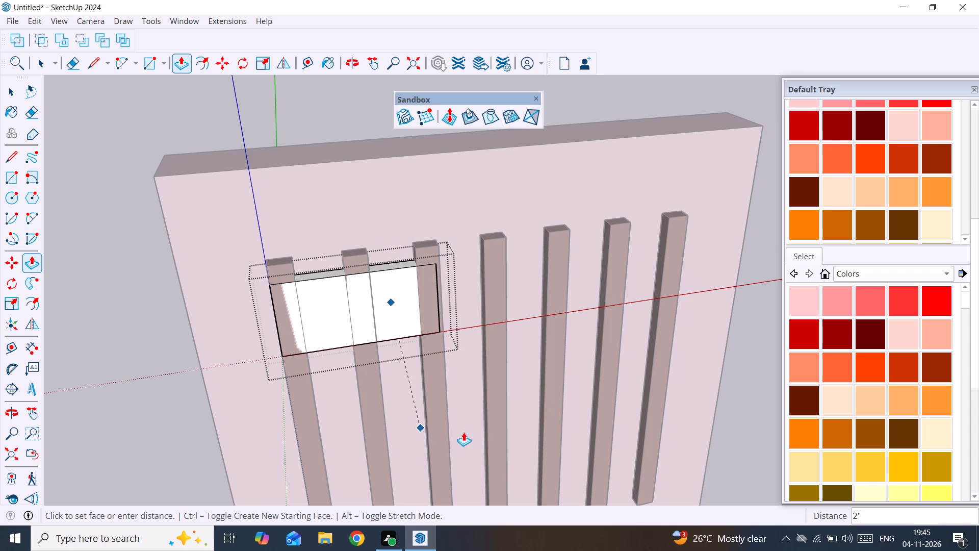
pyautogui.scroll(-11, 455, 289)
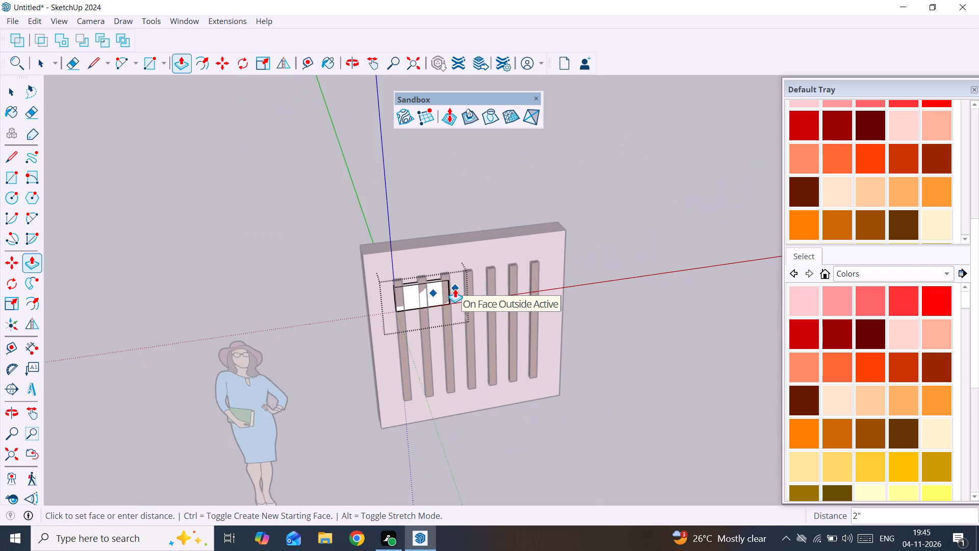
pyautogui.moveTo(455, 289); pyautogui.dragTo(579, 279, button='middle')
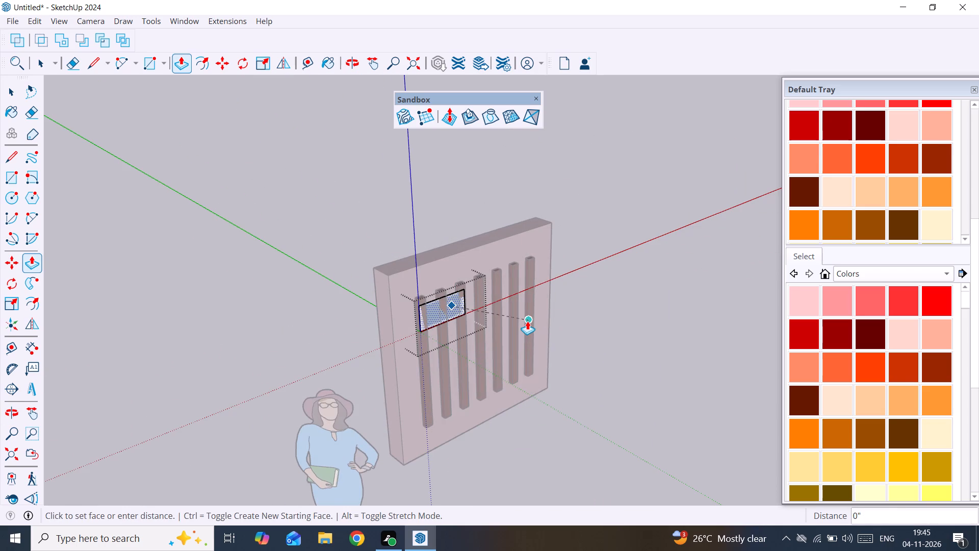
pyautogui.click(561, 339)
pyautogui.scroll(4, 516, 329)
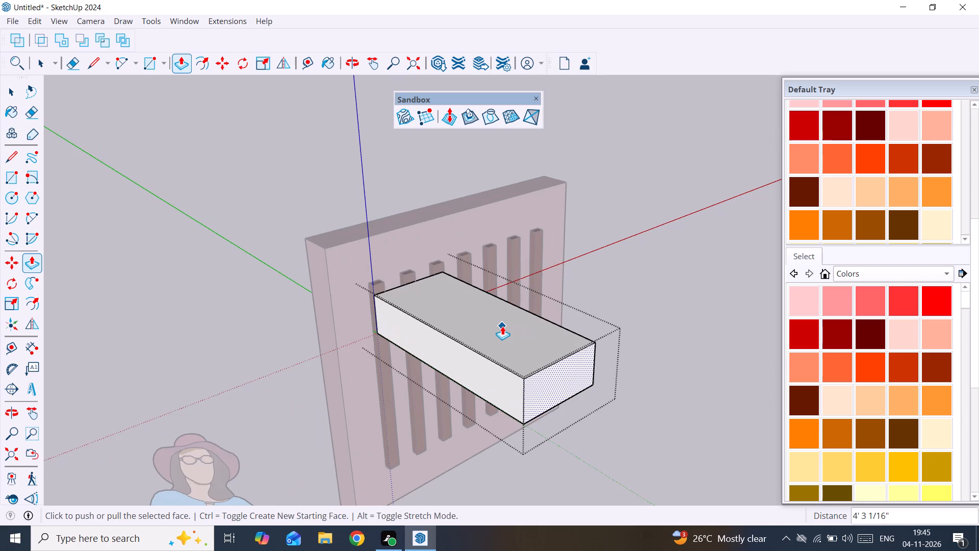
# Push the box's front face back toward the slab by about 3' 2 5/8" to make a shallower box.
pyautogui.moveTo(498, 318); pyautogui.dragTo(425, 262, button='middle')
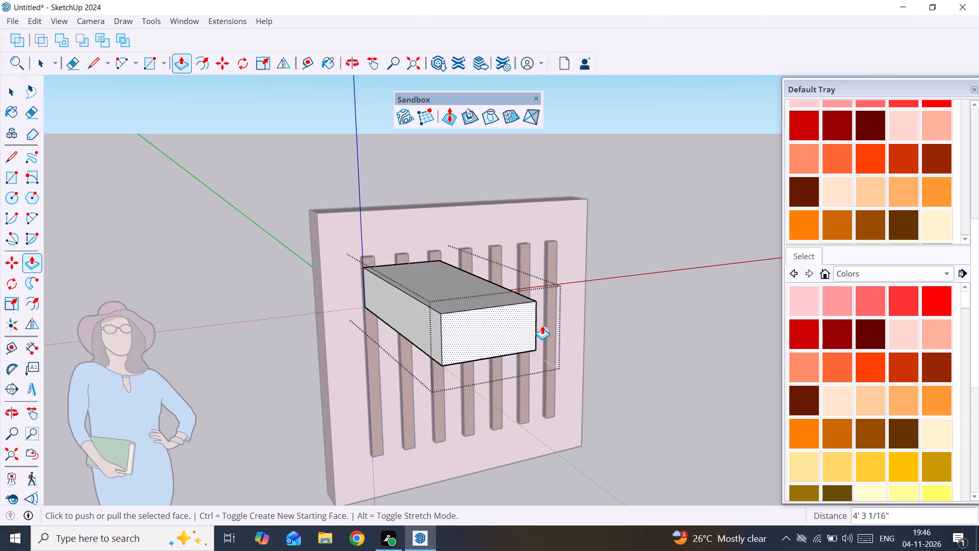
pyautogui.scroll(-2, 540, 325)
pyautogui.scroll(-2, 488, 331)
pyautogui.click(488, 332)
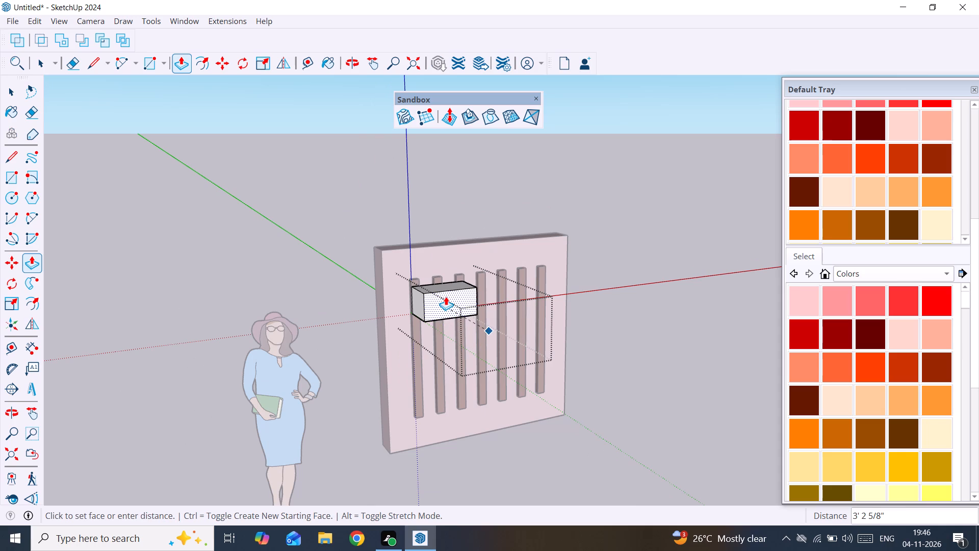
pyautogui.click(446, 296)
pyautogui.scroll(5, 446, 296)
pyautogui.press('space')
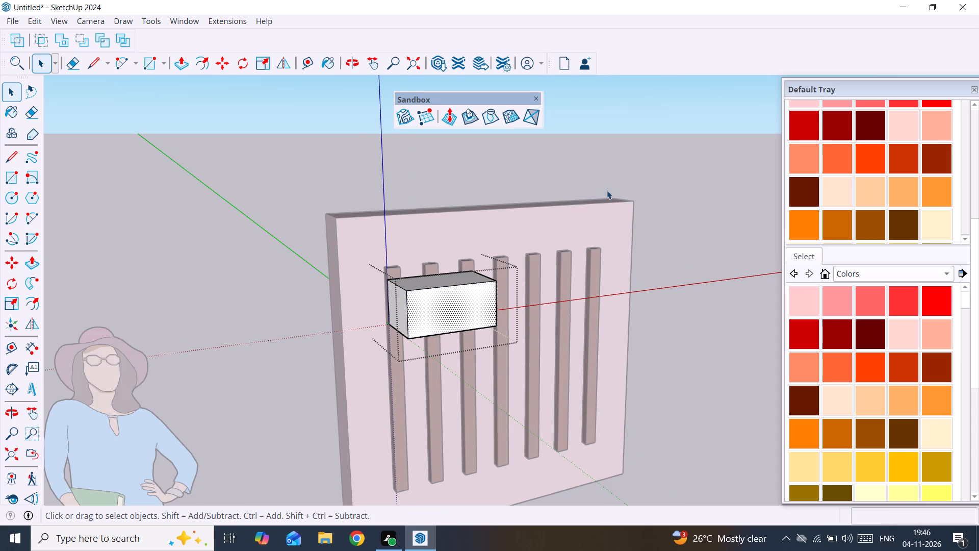
# Offset the box's front face inward to outline a narrow rim around its opening.
pyautogui.scroll(3, 543, 279)
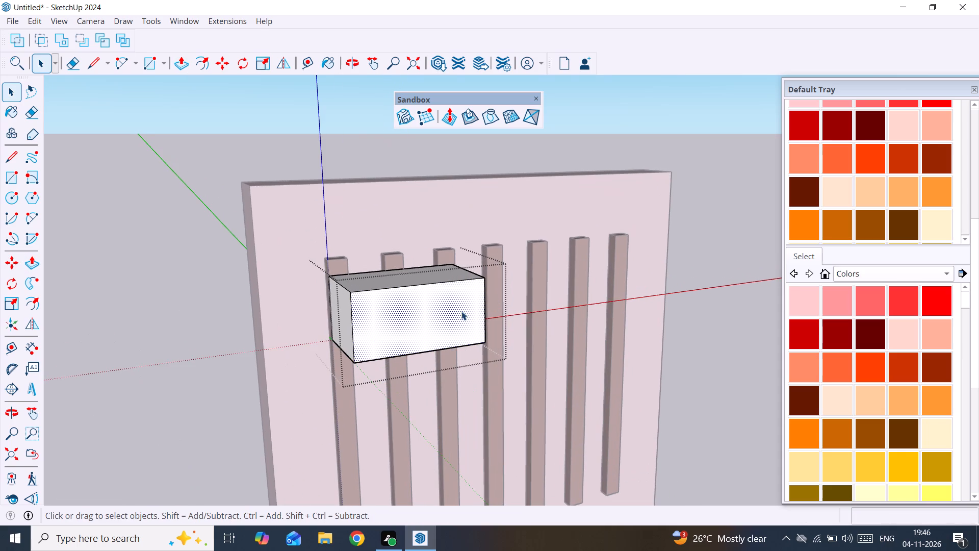
pyautogui.press('f')
pyautogui.click(415, 342)
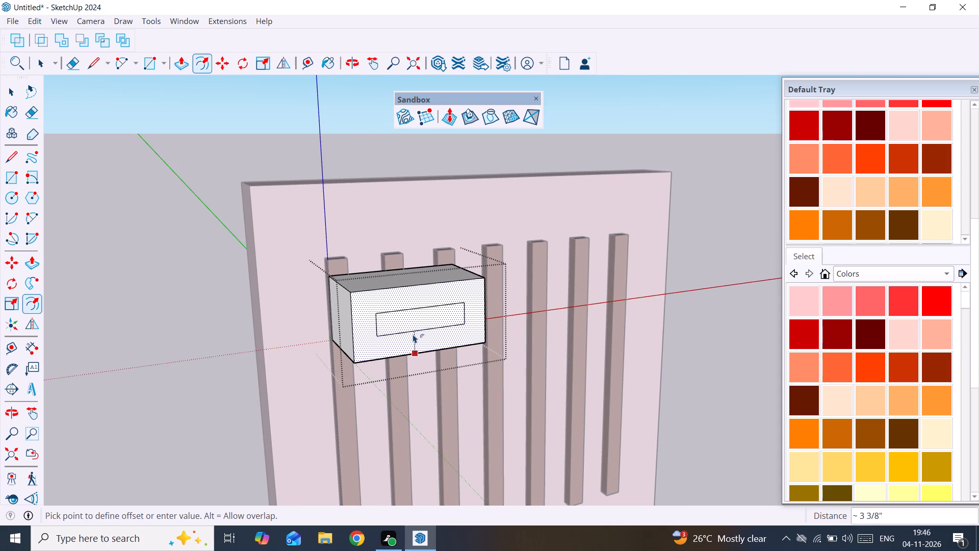
pyautogui.click(412, 345)
pyautogui.press('space')
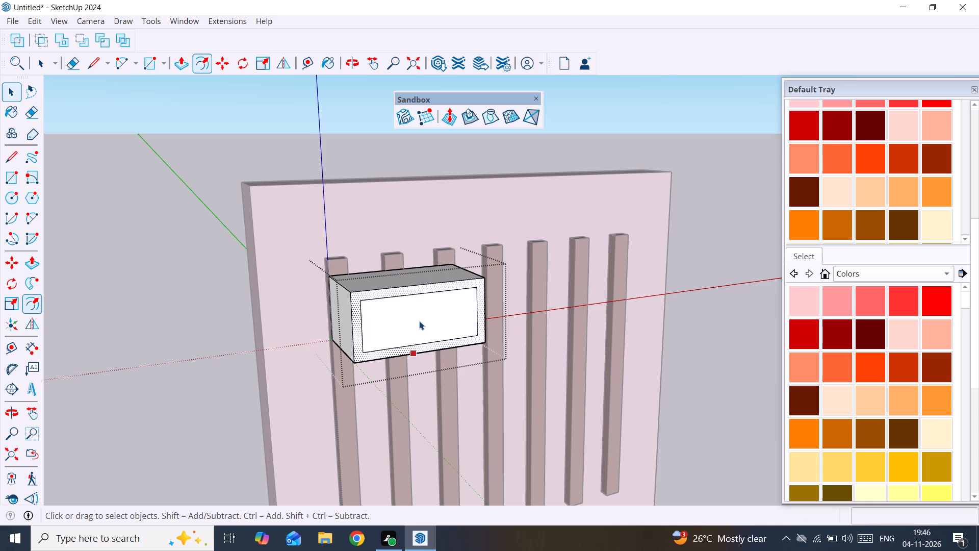
# Push the inner front face about 1' 3 1/2" into the box to hollow it, and close the group.
pyautogui.click(419, 321)
pyautogui.press('p')
pyautogui.click(419, 321)
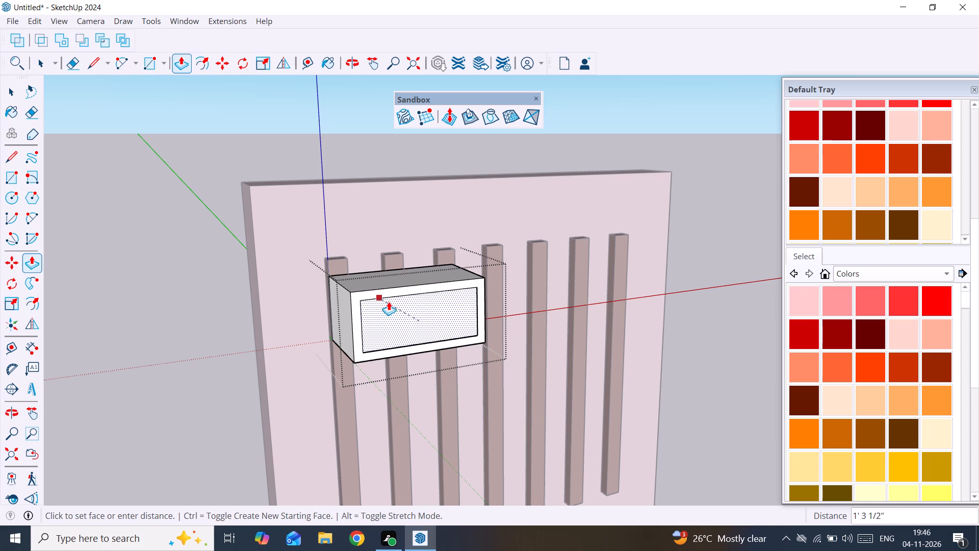
pyautogui.click(389, 302)
pyautogui.moveTo(468, 301); pyautogui.dragTo(396, 295, button='middle')
pyautogui.press('space')
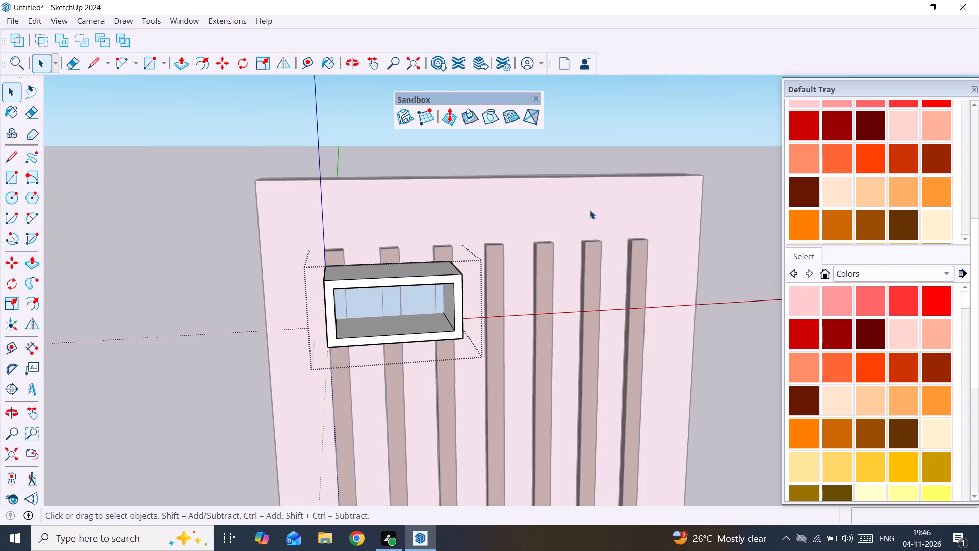
pyautogui.click(606, 153)
# Delete the face at the back of the box's recess inside its group, and close the group.
pyautogui.click(361, 296)
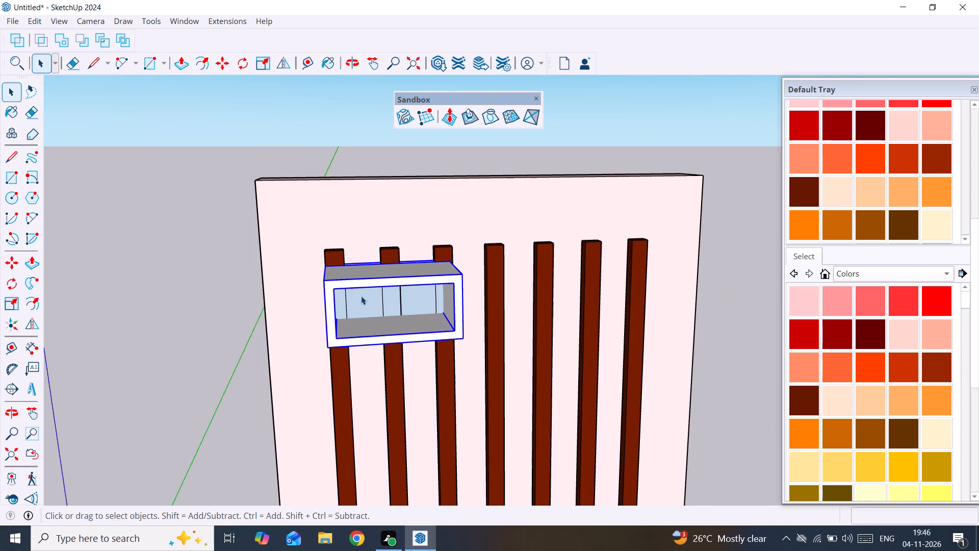
pyautogui.doubleClick(364, 297)
pyautogui.click(366, 303)
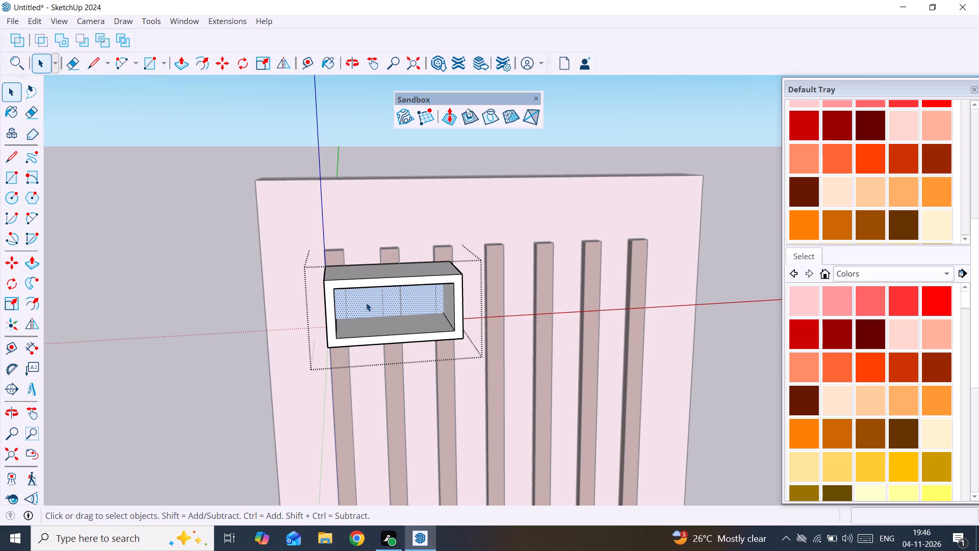
pyautogui.press('Delete')
pyautogui.click(370, 161)
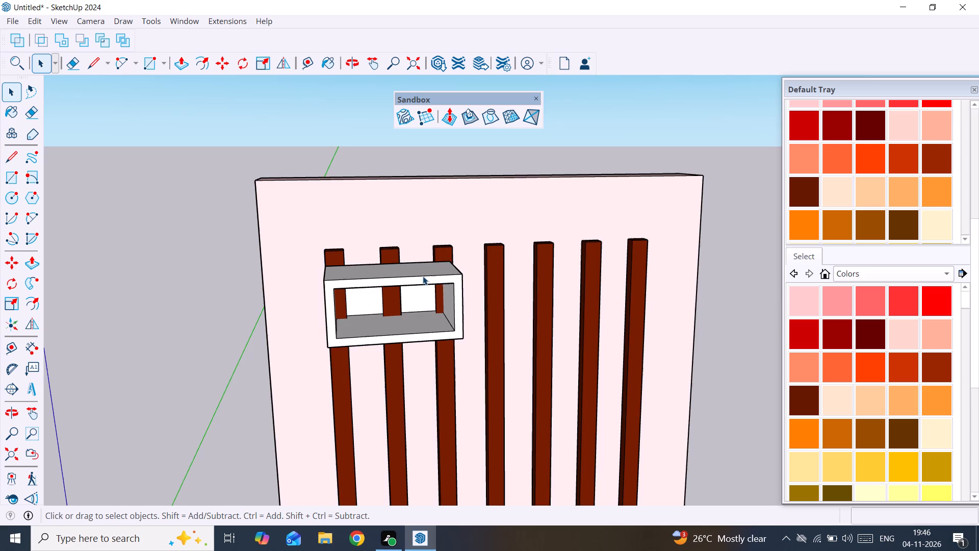
# Copy the hollow box about 2' 11" across and slightly lower, onto the fifth to seventh strips.
pyautogui.click(423, 277)
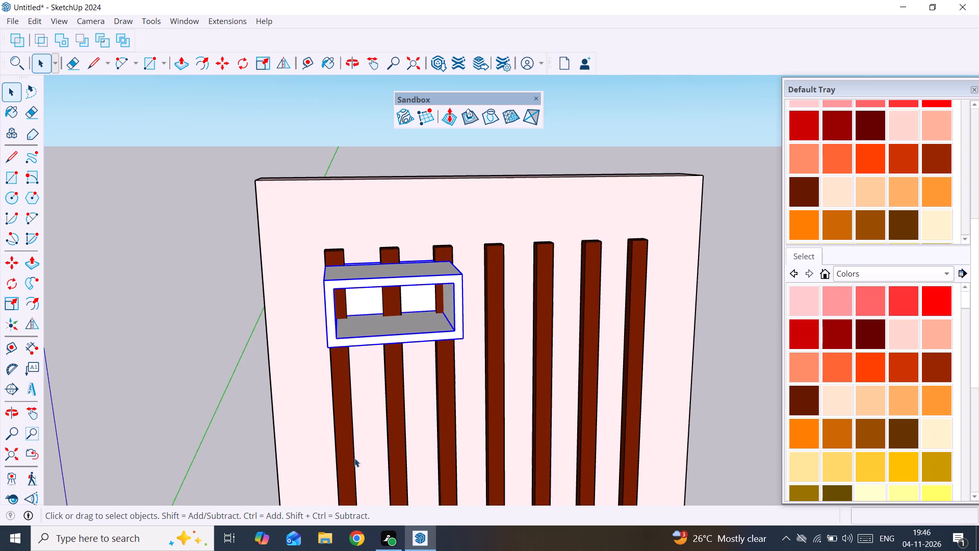
pyautogui.press('m')
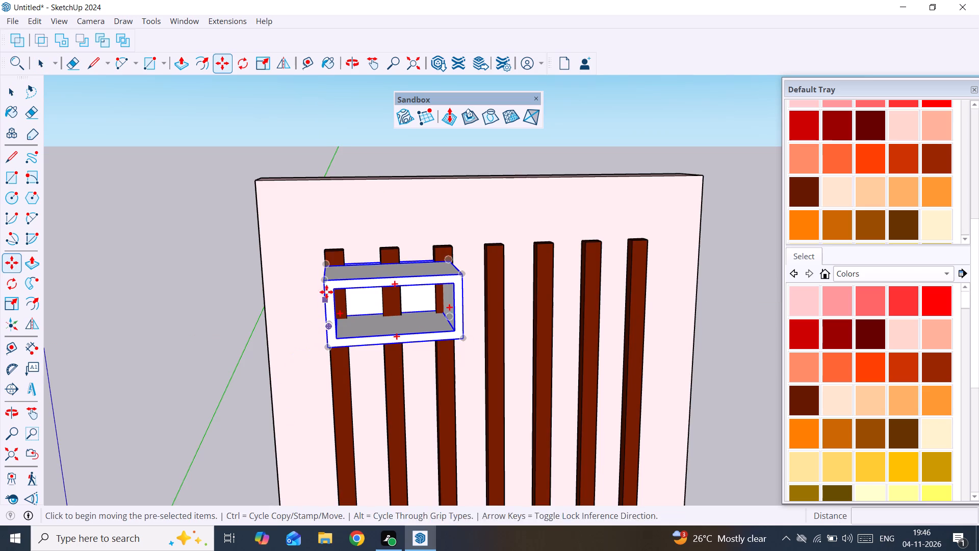
pyautogui.click(325, 265)
pyautogui.click(524, 299)
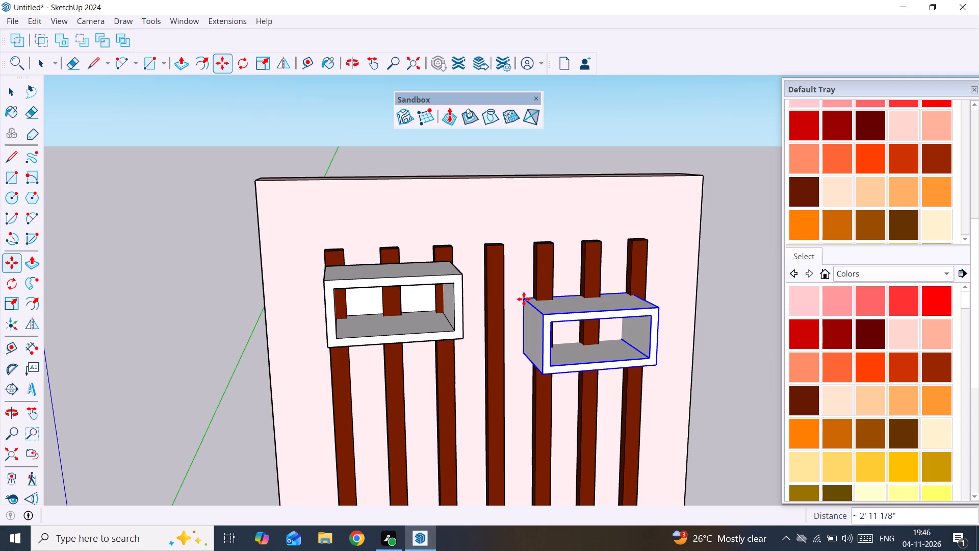
pyautogui.click(524, 299)
# Copy the selected hollow box about 2' 1" diagonally down against the slab, across the third to fifth strips, and clear the selection.
pyautogui.scroll(-7, 451, 389)
pyautogui.moveTo(453, 389); pyautogui.dragTo(565, 385, button='middle')
pyautogui.scroll(7, 492, 345)
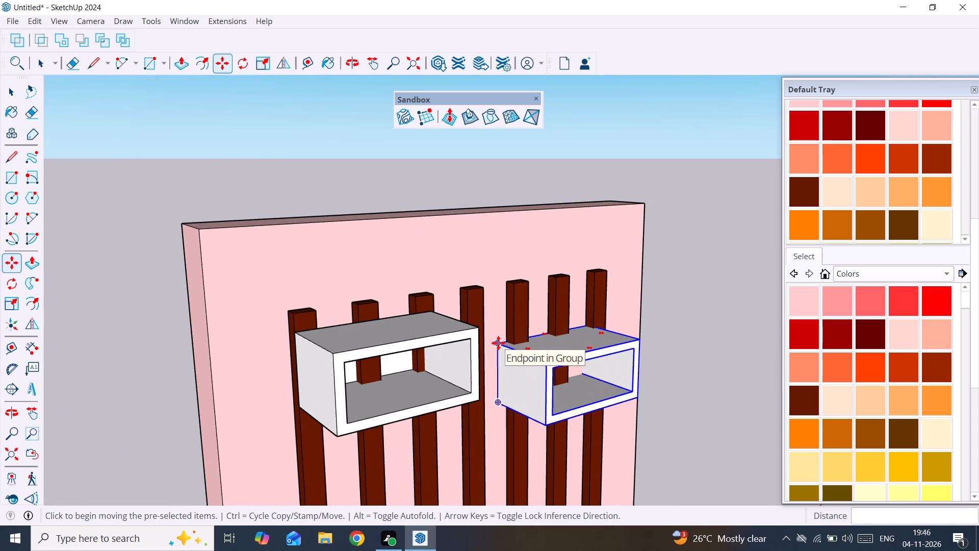
pyautogui.click(498, 343)
pyautogui.scroll(-7, 440, 425)
pyautogui.moveTo(447, 414); pyautogui.dragTo(445, 387, button='middle')
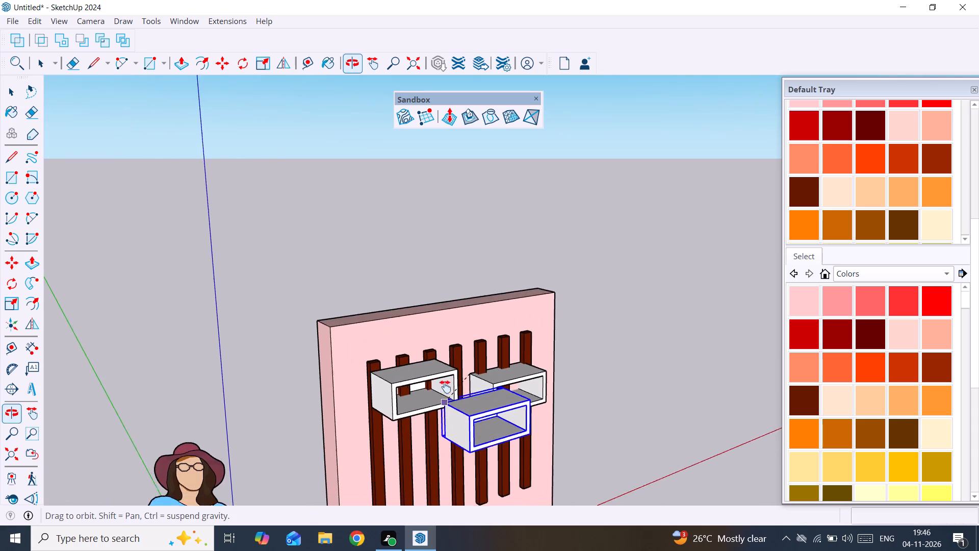
pyautogui.moveTo(445, 387); pyautogui.dragTo(444, 323, button='middle')
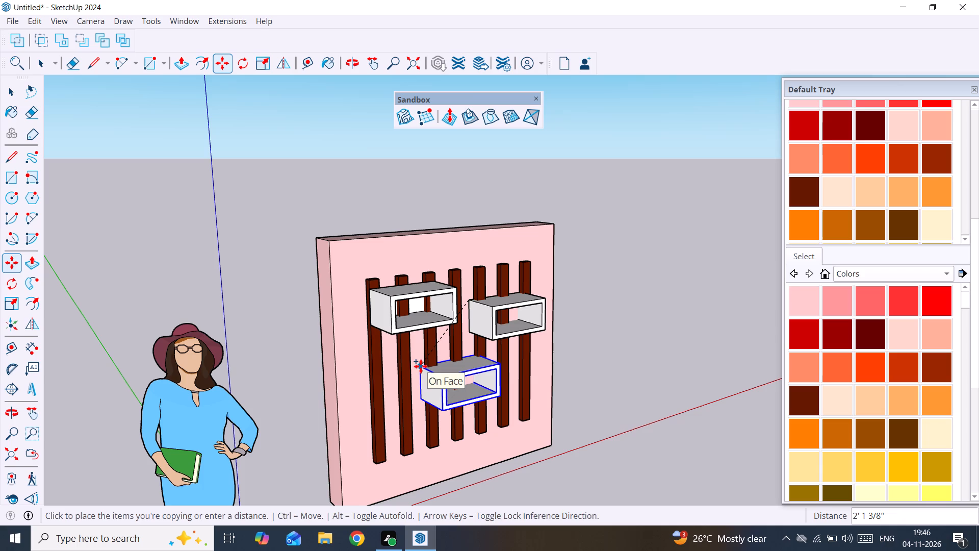
pyautogui.click(421, 366)
pyautogui.moveTo(461, 379); pyautogui.dragTo(326, 382, button='middle')
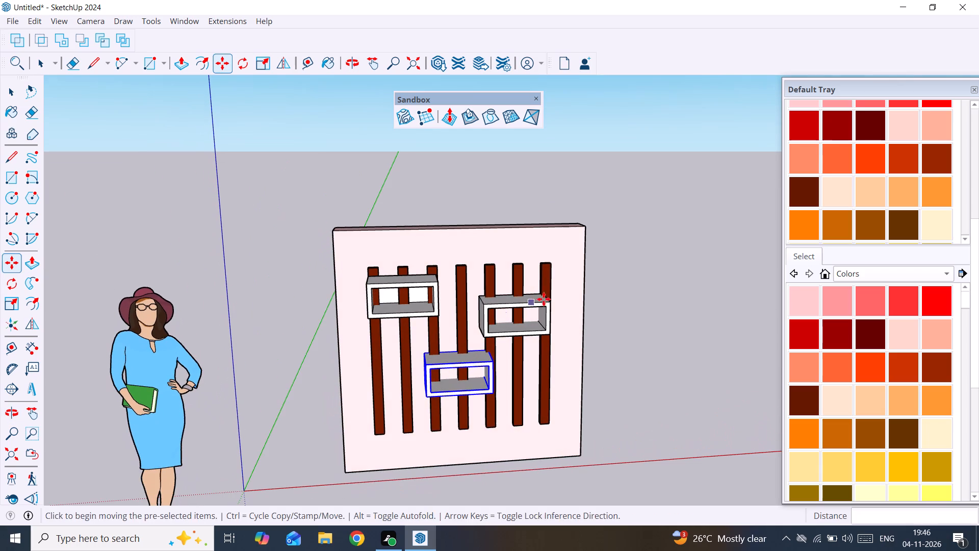
pyautogui.press('space')
pyautogui.click(636, 304)
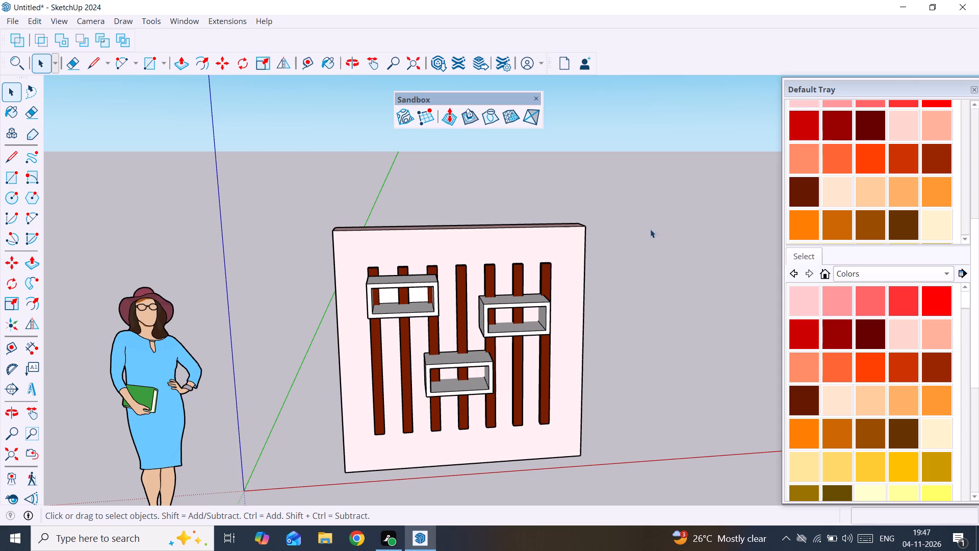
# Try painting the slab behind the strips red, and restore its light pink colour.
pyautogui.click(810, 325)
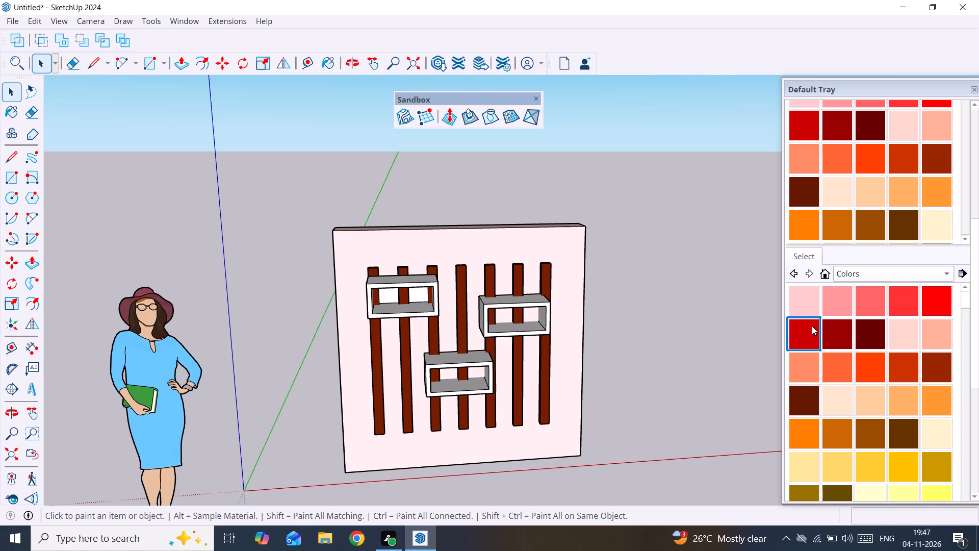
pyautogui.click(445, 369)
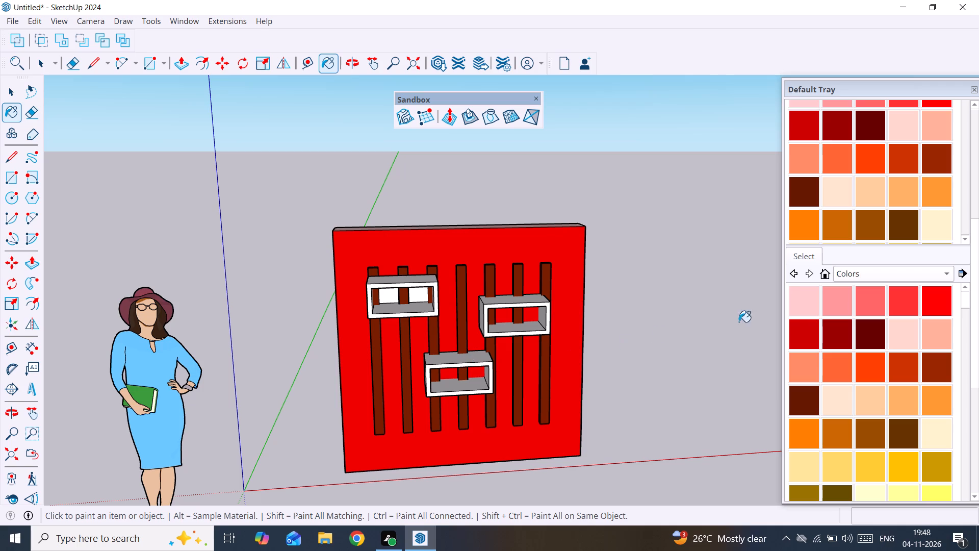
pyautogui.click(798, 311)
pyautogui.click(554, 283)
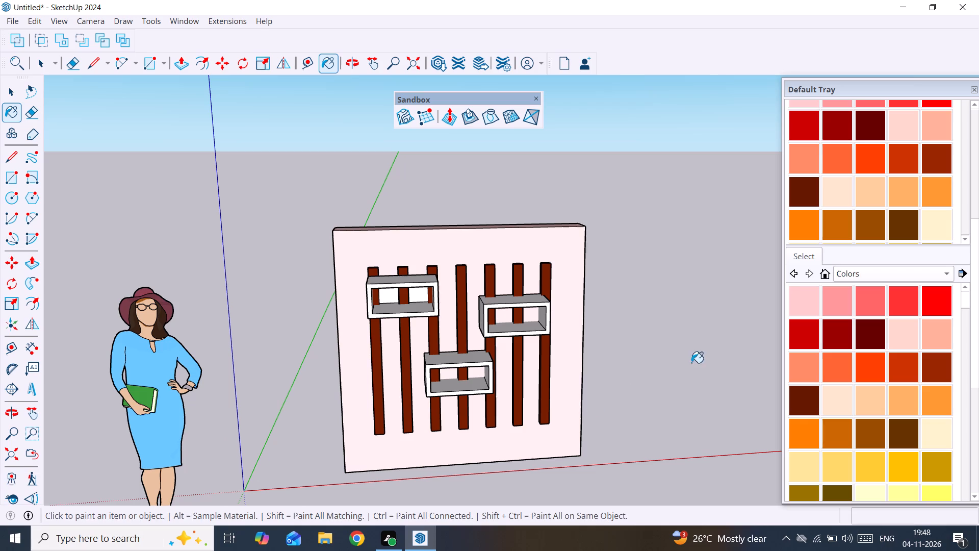
# Paint all three hollow box shelves with the same light pink as the slab.
pyautogui.click(801, 307)
pyautogui.click(408, 275)
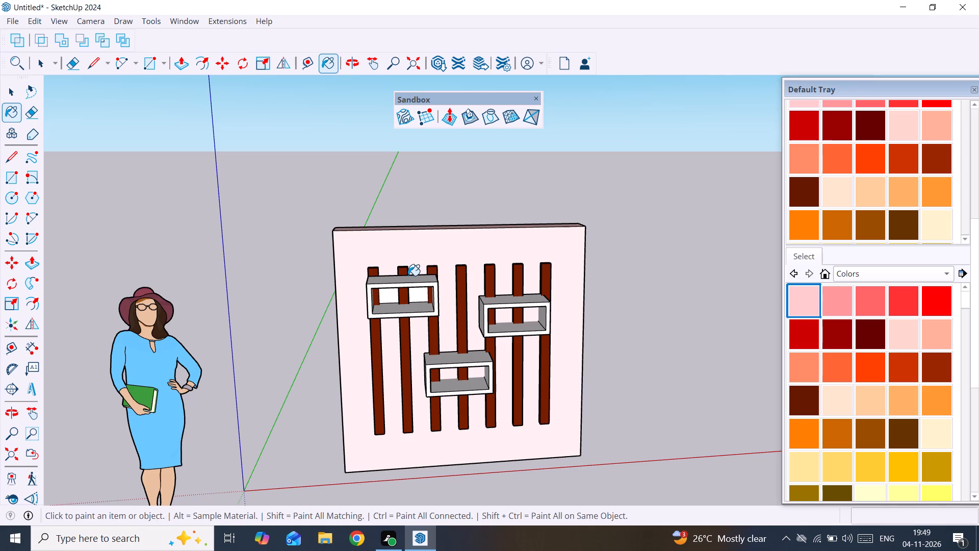
pyautogui.moveTo(402, 288); pyautogui.dragTo(506, 310, button='middle')
pyautogui.click(513, 297)
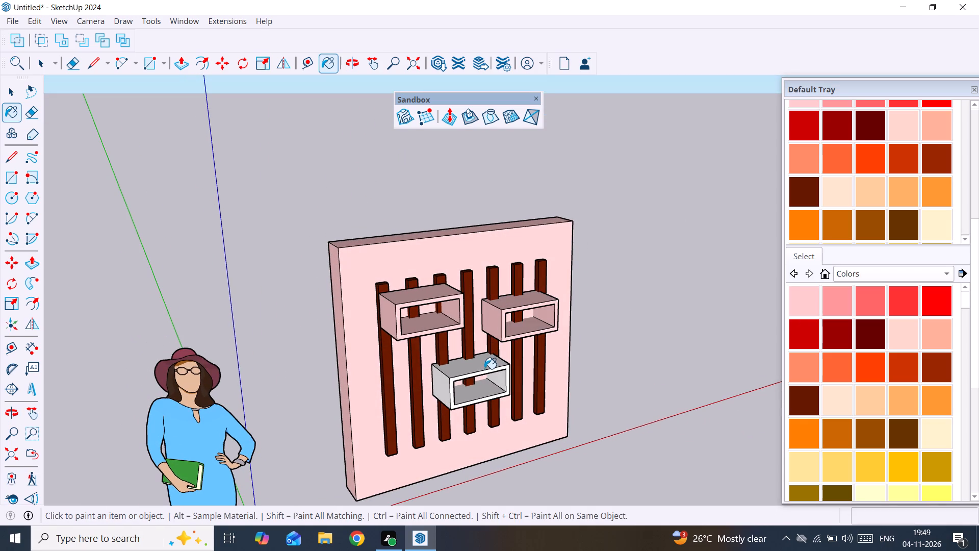
pyautogui.click(484, 369)
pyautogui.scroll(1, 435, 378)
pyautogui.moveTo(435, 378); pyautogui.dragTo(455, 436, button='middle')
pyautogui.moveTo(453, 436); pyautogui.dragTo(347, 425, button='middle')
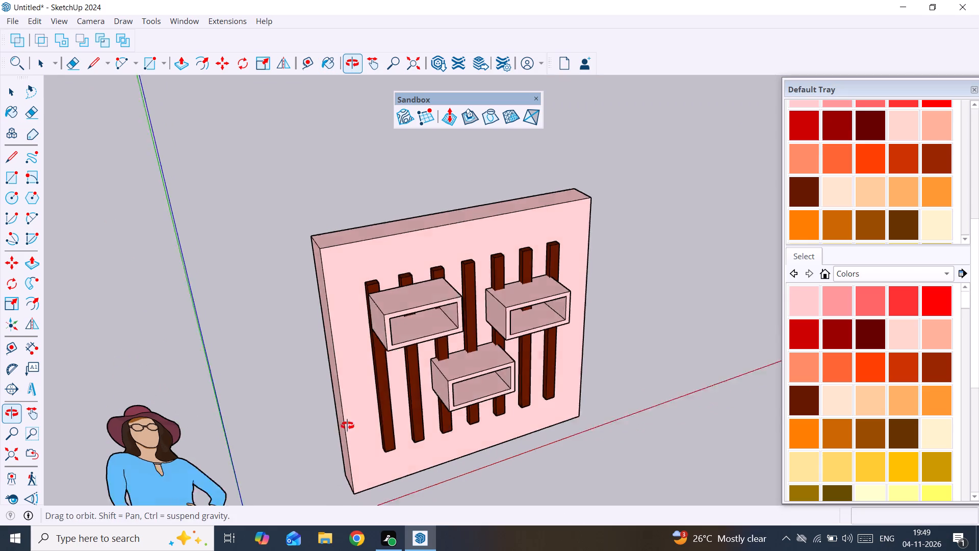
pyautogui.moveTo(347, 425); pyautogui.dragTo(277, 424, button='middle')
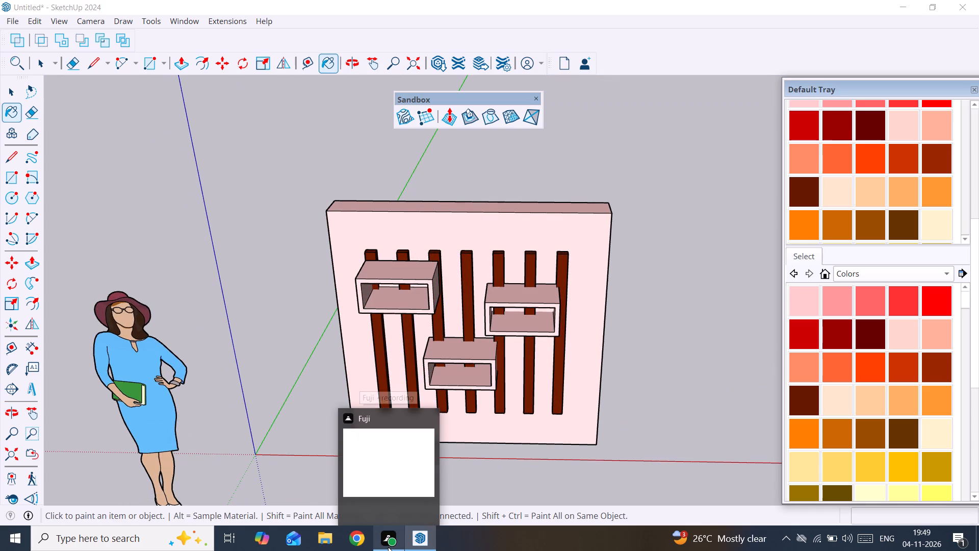
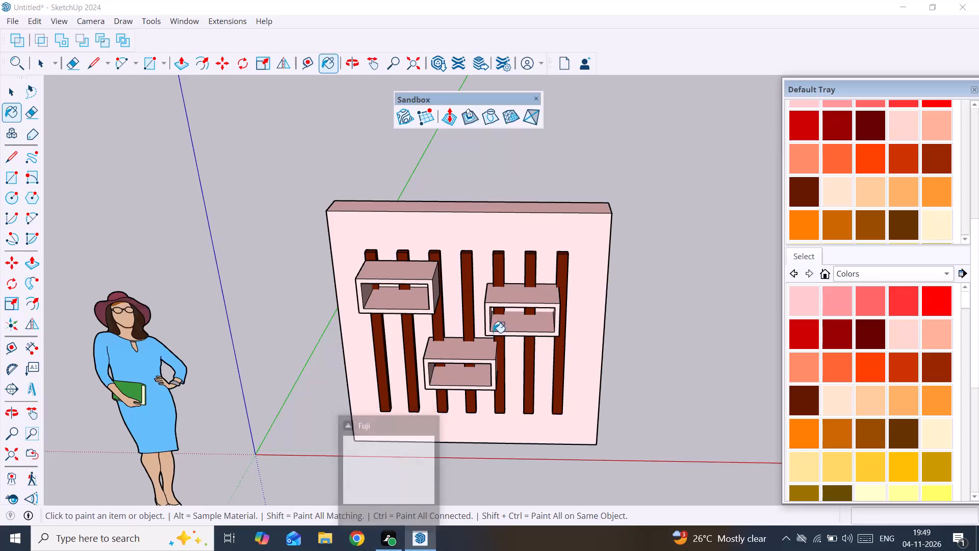
# Examine the painted slab with its strips and three box shelves from both sides and the front.
pyautogui.scroll(2, 383, 249)
pyautogui.moveTo(378, 257); pyautogui.dragTo(571, 250, button='middle')
pyautogui.scroll(-3, 559, 240)
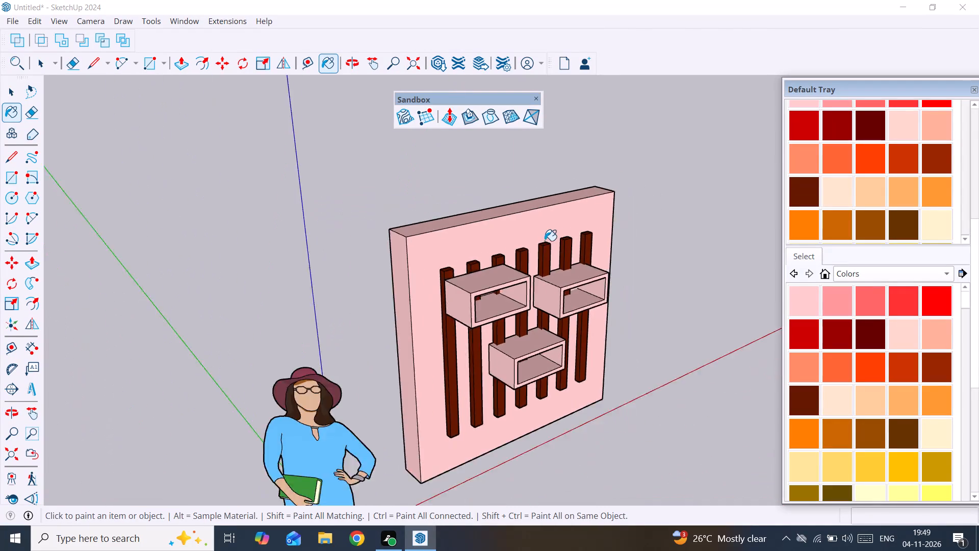
pyautogui.scroll(-6, 545, 241)
pyautogui.scroll(3, 541, 241)
pyautogui.moveTo(540, 242); pyautogui.dragTo(418, 264, button='middle')
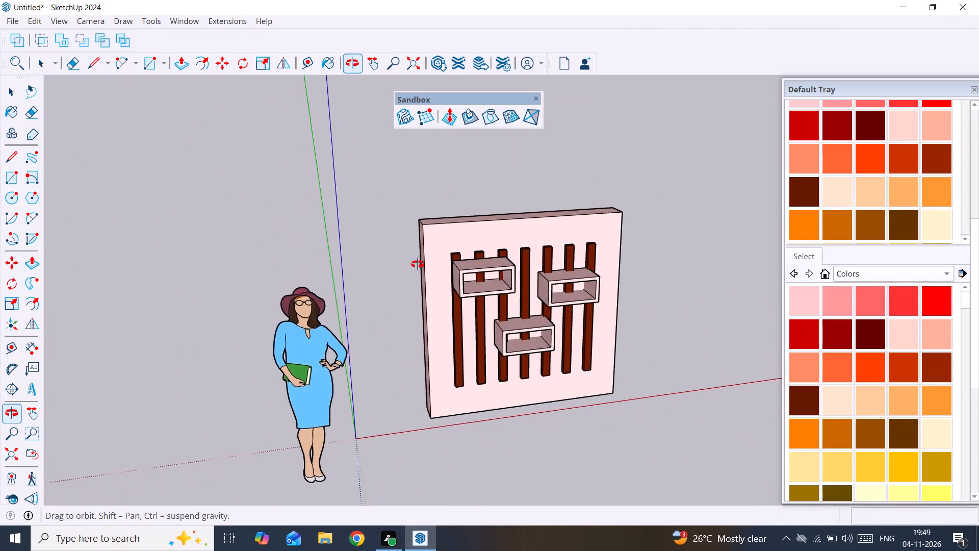
pyautogui.moveTo(418, 264); pyautogui.dragTo(404, 284, button='middle')
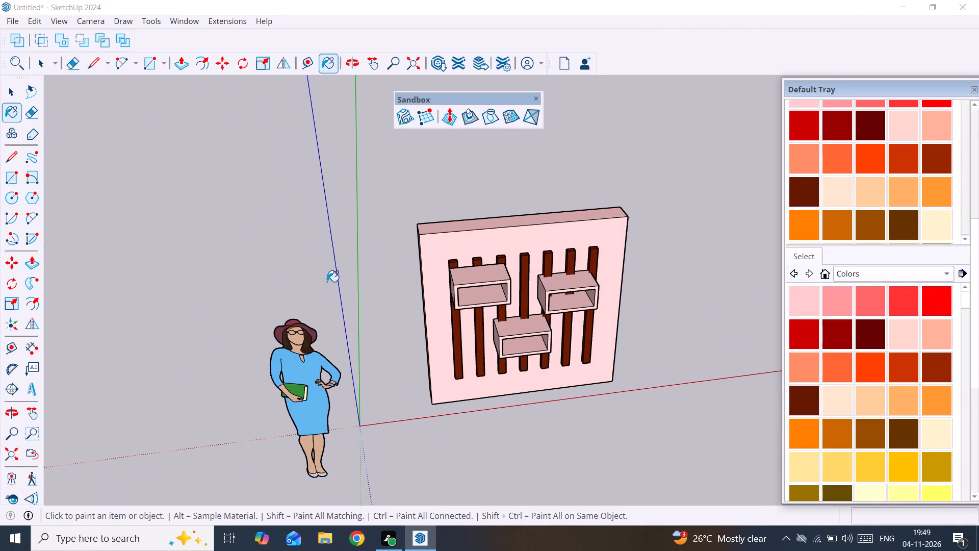
# Save the model in the Documents folder as a SketchUp file named Untitled.
pyautogui.hotkey('ctrl', 's')
pyautogui.hotkey('ctrl', 's')
pyautogui.hotkey('ctrl', 's')
pyautogui.hotkey('ctrl', 's')
pyautogui.hotkey('ctrl', 's')
pyautogui.hotkey('ctrl', 's')
pyautogui.hotkey('ctrl', 's')
pyautogui.hotkey('ctrl', 's')
pyautogui.hotkey('ctrl', 's')
pyautogui.hotkey('ctrl', 's')
pyautogui.hotkey('ctrl', 's')
pyautogui.hotkey('ctrl', 's')
pyautogui.hotkey('ctrl', 's')
pyautogui.hotkey('ctrl', 's')
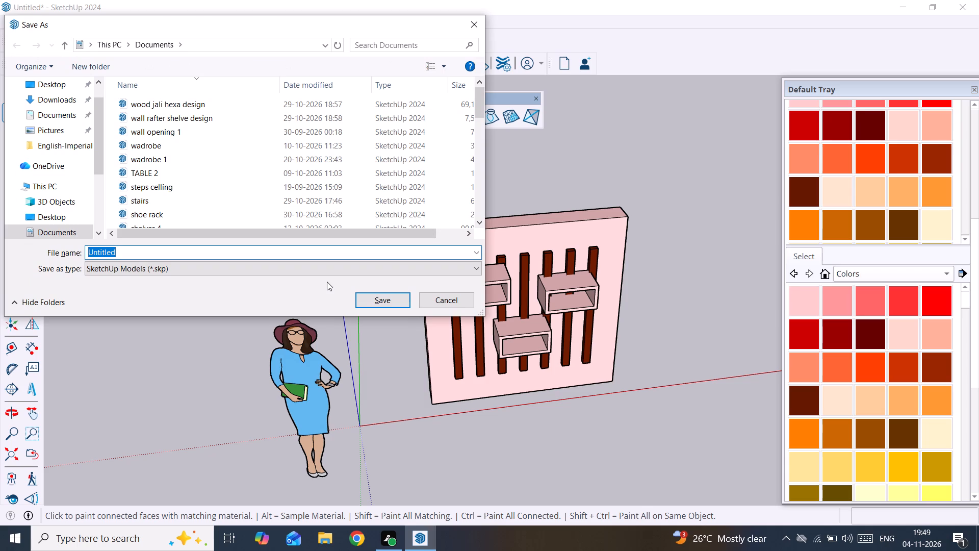
pyautogui.click(365, 300)
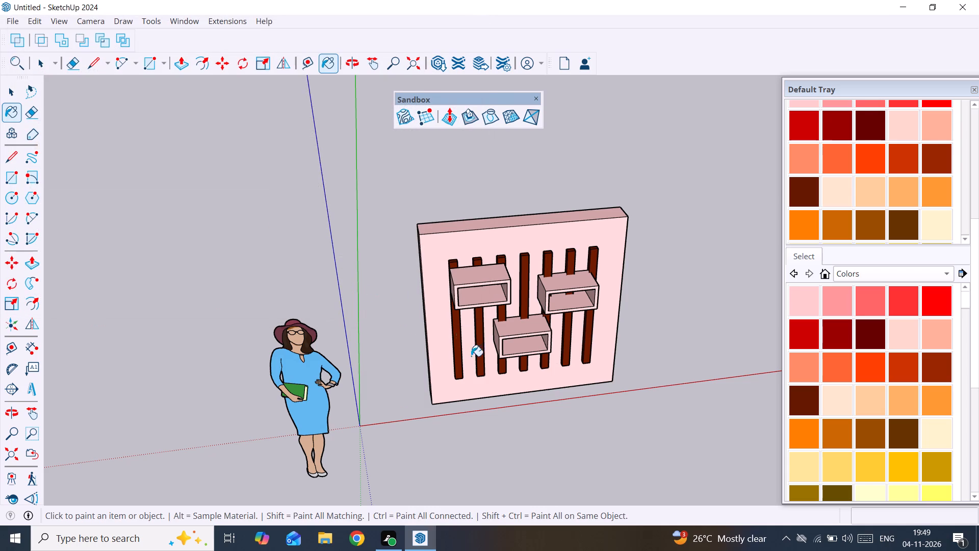
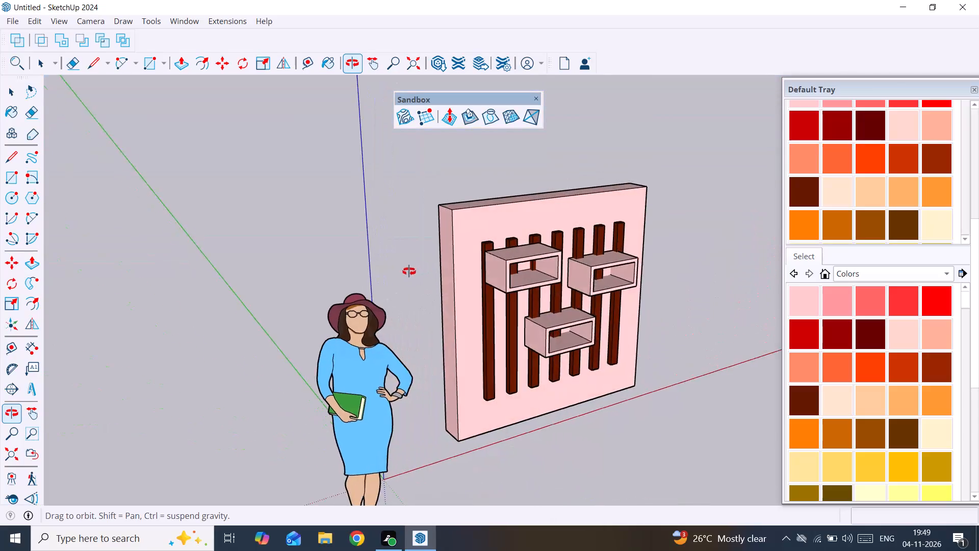
# Start a new, empty model.
pyautogui.click(16, 23)
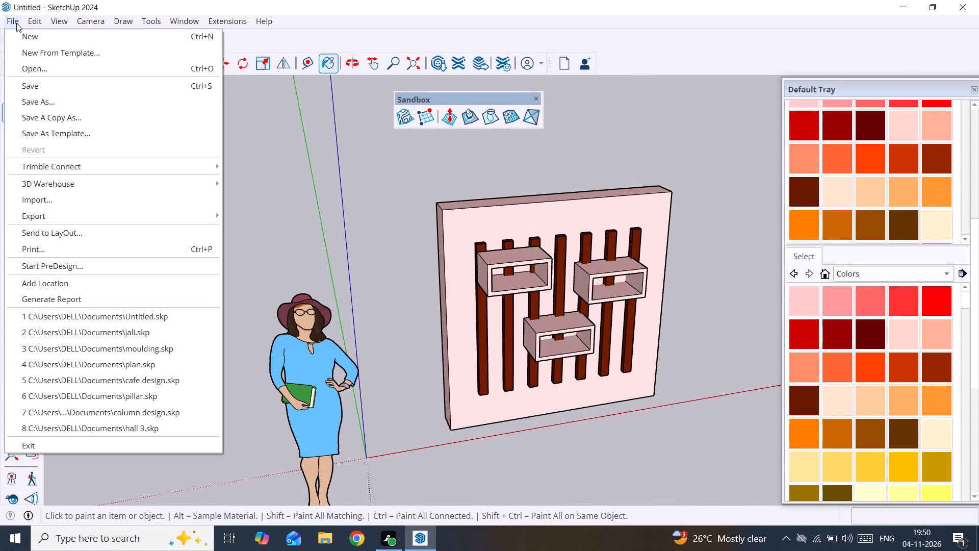
pyautogui.click(84, 39)
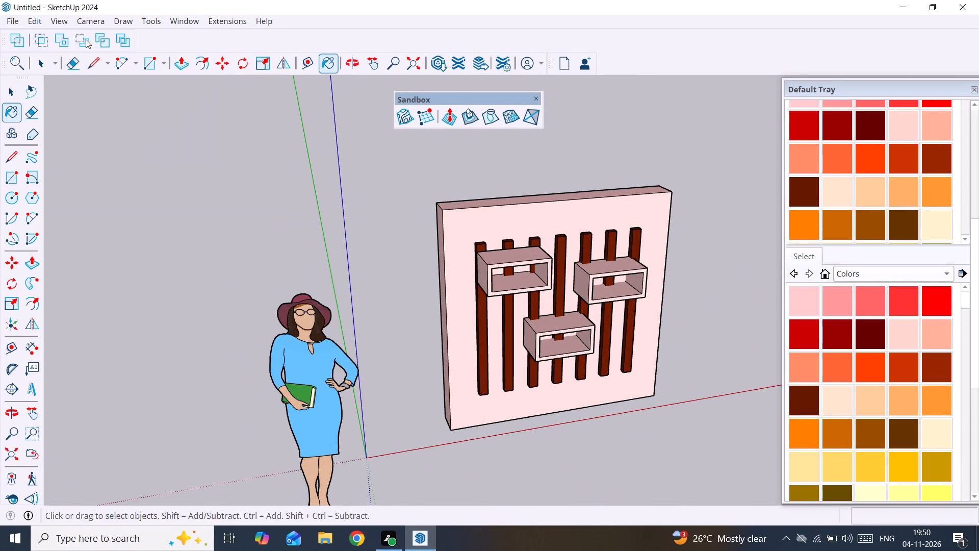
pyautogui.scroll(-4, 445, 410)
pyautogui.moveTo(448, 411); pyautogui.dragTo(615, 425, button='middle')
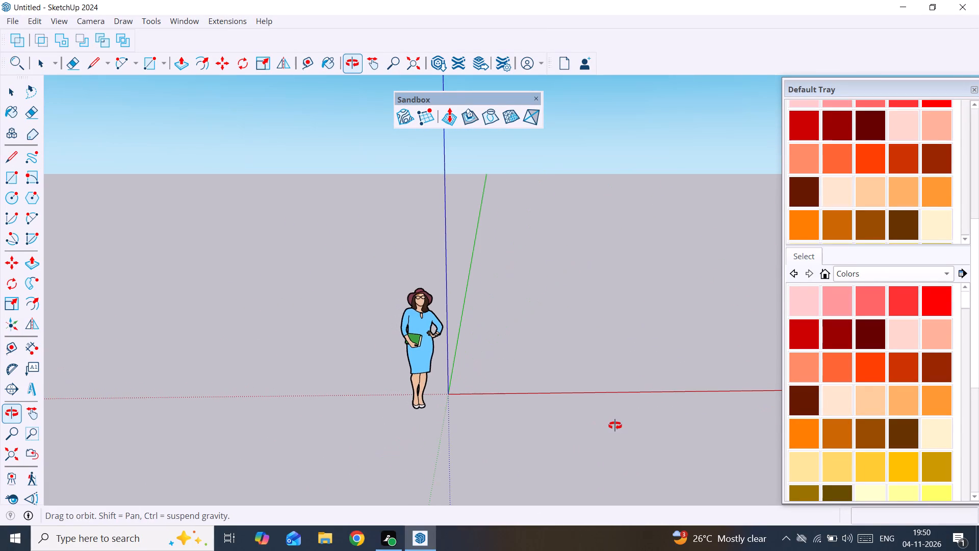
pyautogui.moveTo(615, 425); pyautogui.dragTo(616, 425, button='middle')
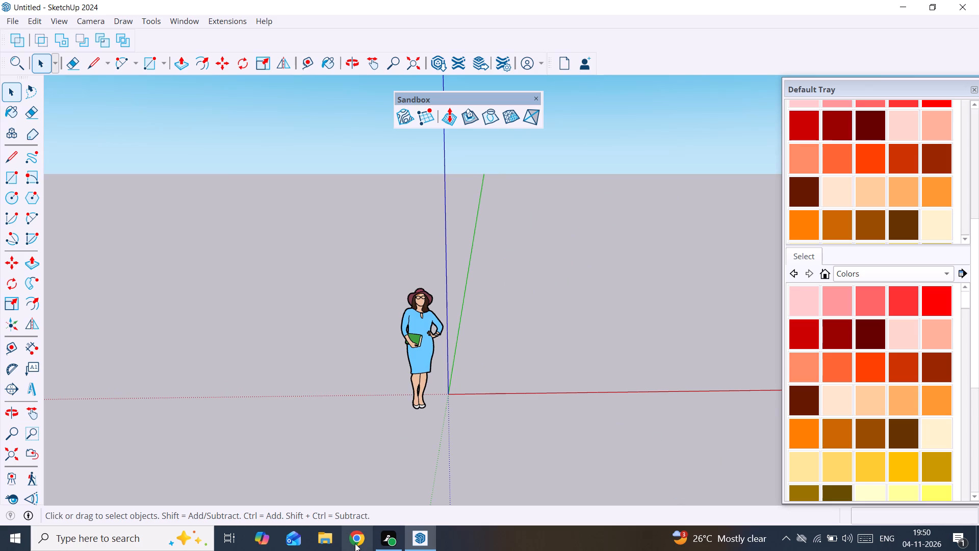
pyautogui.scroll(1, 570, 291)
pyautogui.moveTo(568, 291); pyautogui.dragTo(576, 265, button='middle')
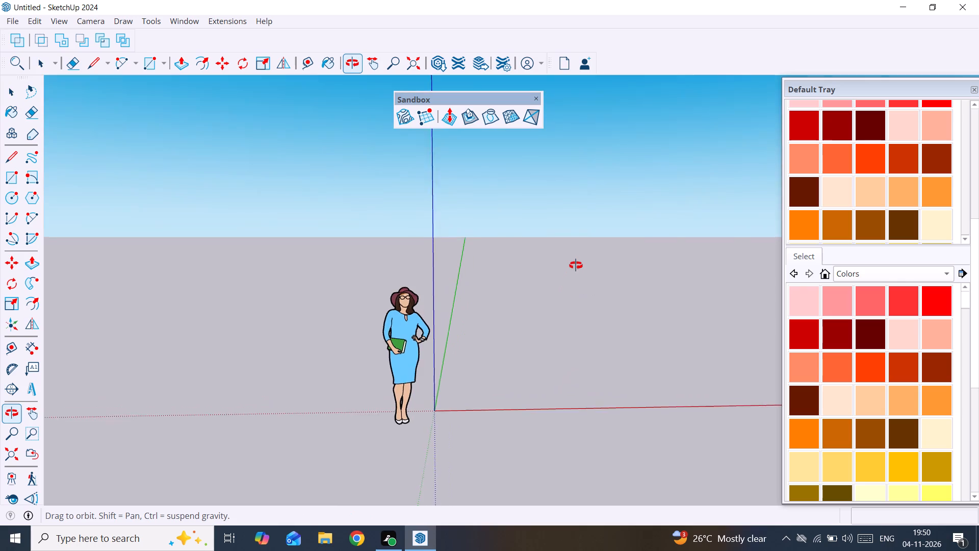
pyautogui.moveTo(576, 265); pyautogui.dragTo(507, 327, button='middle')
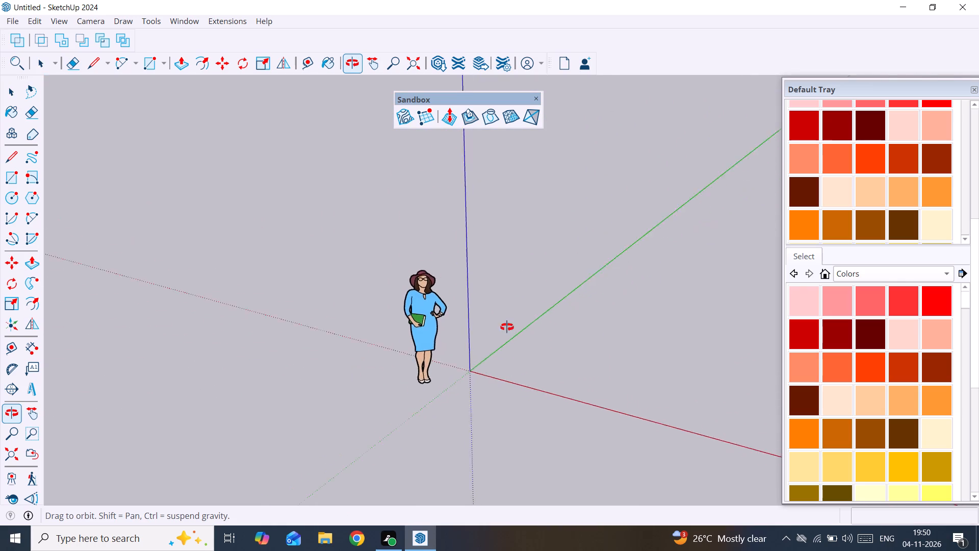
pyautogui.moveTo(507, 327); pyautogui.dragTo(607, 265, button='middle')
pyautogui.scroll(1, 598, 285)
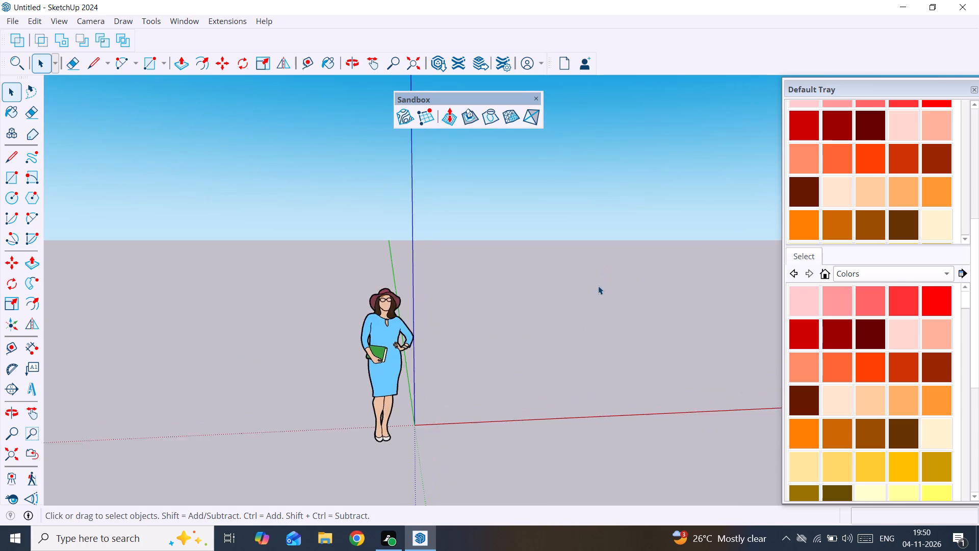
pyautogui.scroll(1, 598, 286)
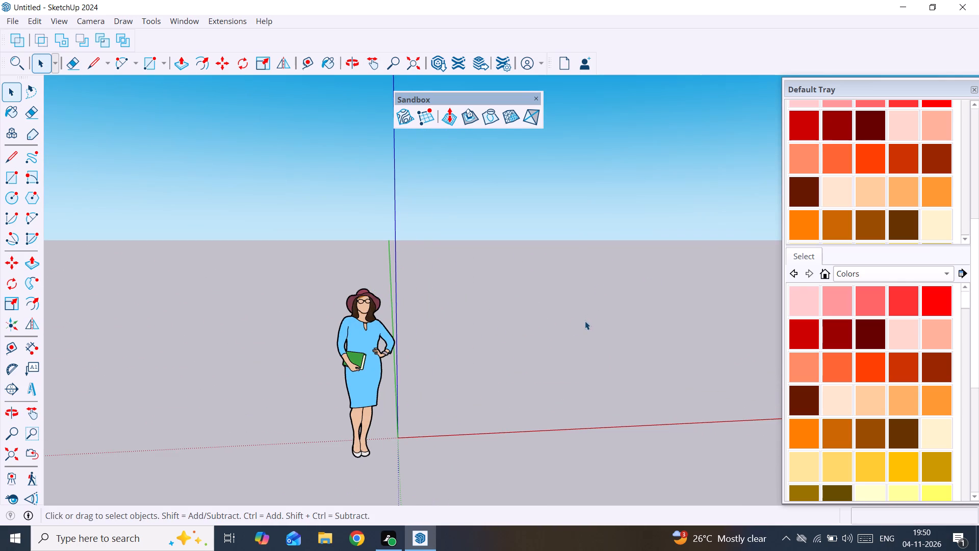
# Draw an upright rectangle about 10' wide and 7' 5" high, facing the green axis, beside the scale figure.
pyautogui.scroll(5, 554, 380)
pyautogui.moveTo(540, 377); pyautogui.dragTo(538, 328, button='middle')
pyautogui.scroll(-9, 539, 328)
pyautogui.moveTo(538, 344); pyautogui.dragTo(510, 427, button='middle')
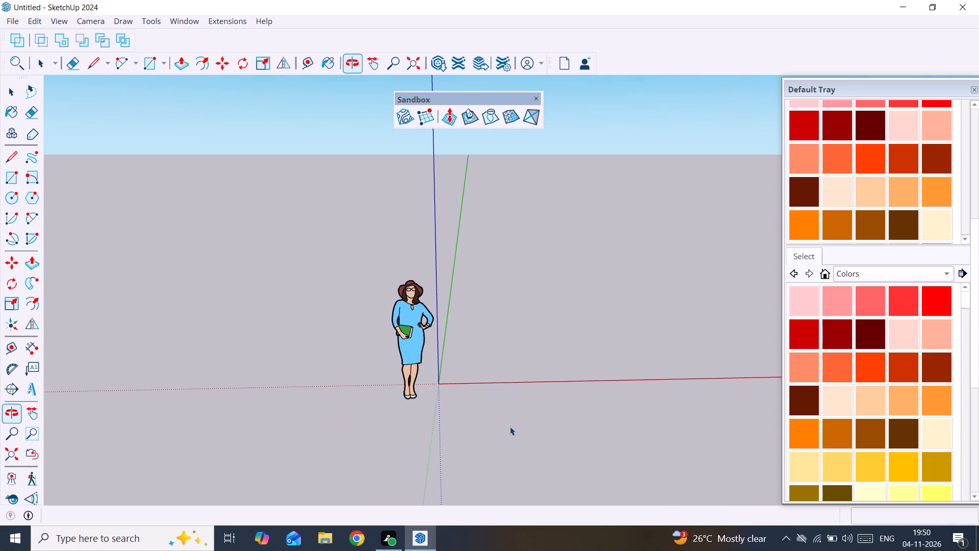
pyautogui.press('r')
pyautogui.press('Left')
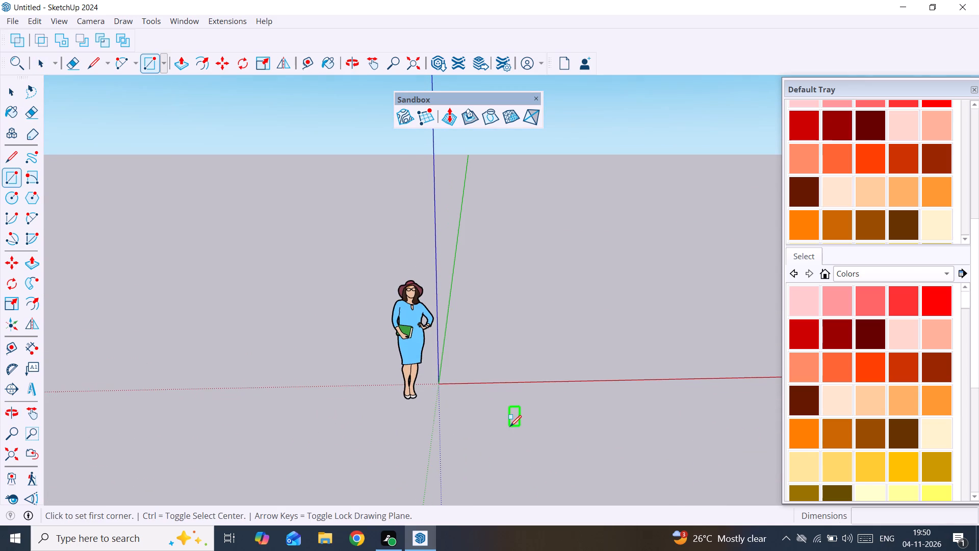
pyautogui.click(497, 352)
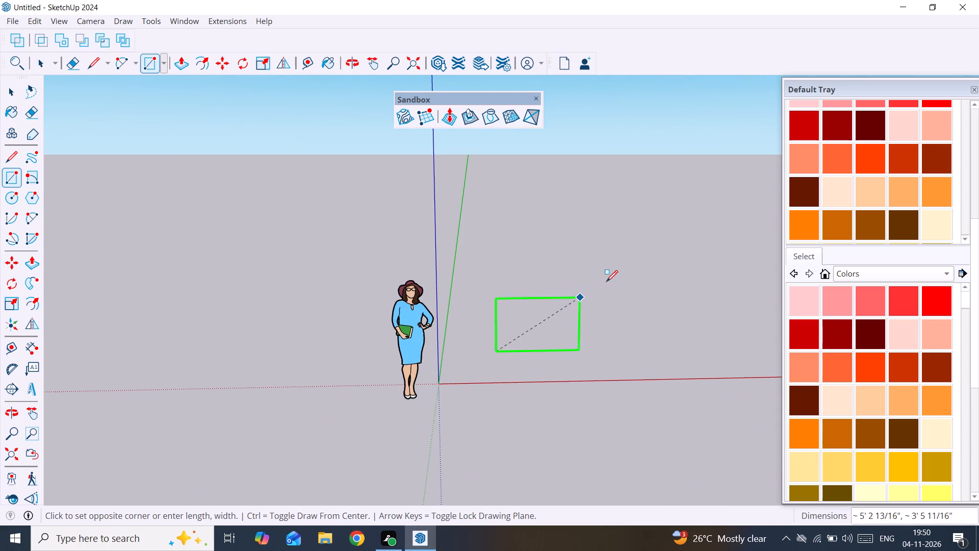
pyautogui.click(666, 227)
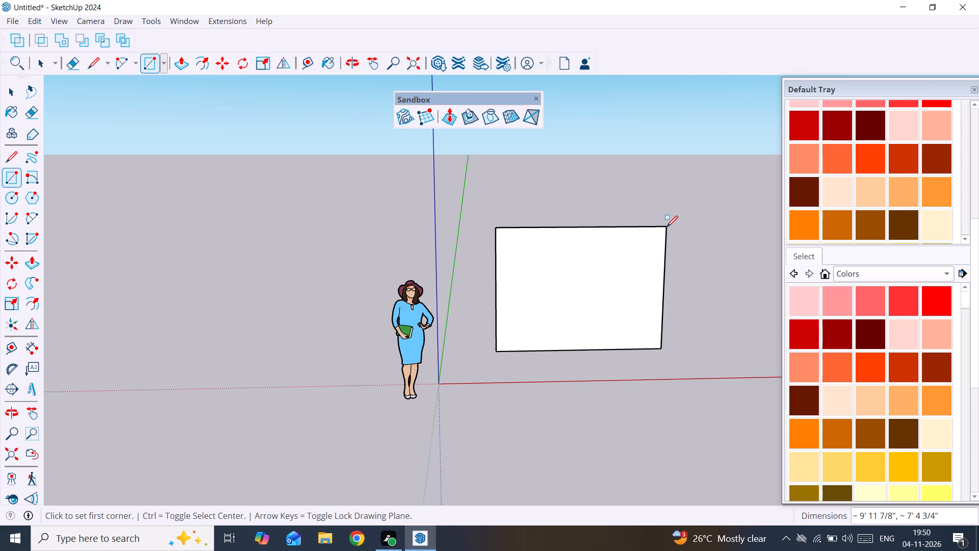
# Make the upright rectangle's face and its edges into a group.
pyautogui.scroll(2, 581, 323)
pyautogui.moveTo(581, 323); pyautogui.dragTo(794, 465, button='middle')
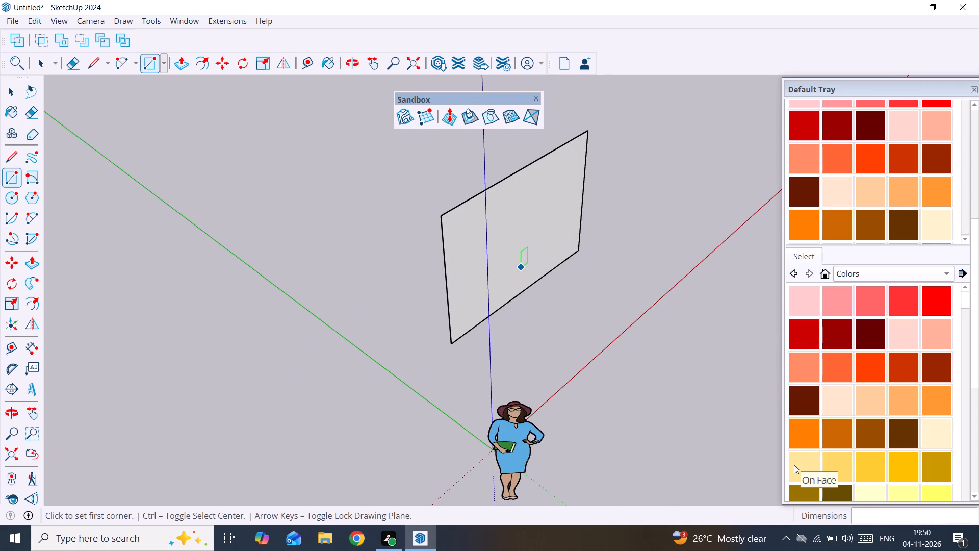
pyautogui.press('space')
pyautogui.press('space')
pyautogui.press('space')
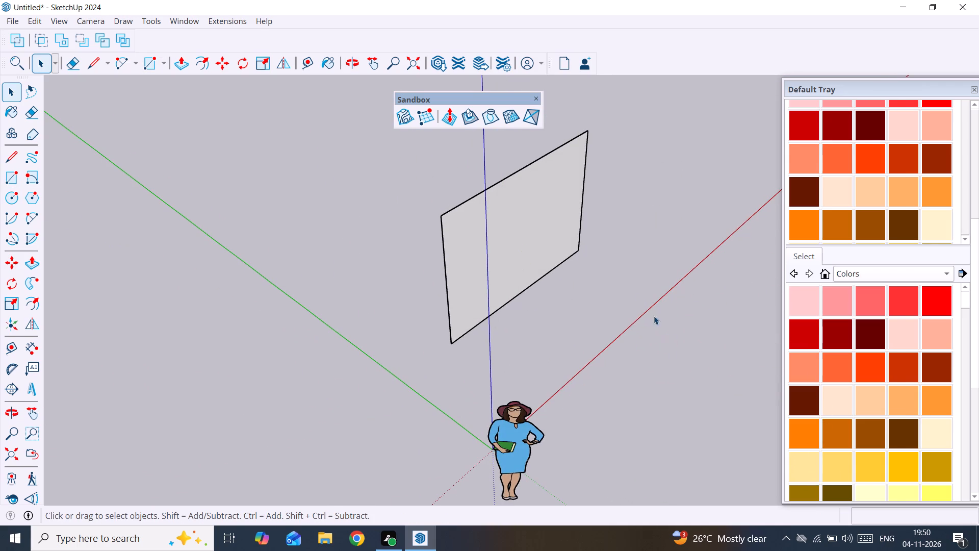
pyautogui.click(551, 229)
pyautogui.doubleClick(551, 229)
pyautogui.rightClick(551, 229)
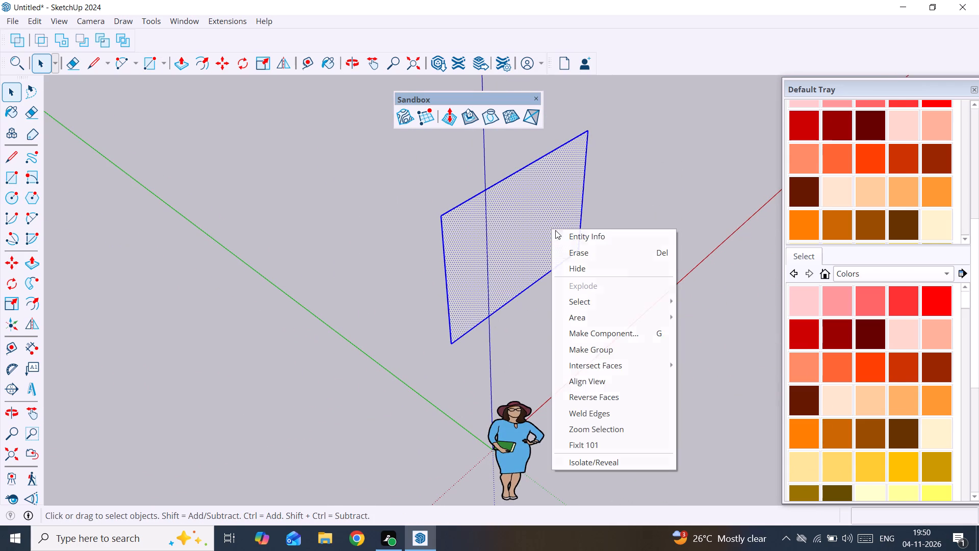
pyautogui.click(641, 342)
# Inside the group, push/pull the rectangle's face 9" to form a slab, and leave the group.
pyautogui.doubleClick(526, 220)
pyautogui.click(531, 223)
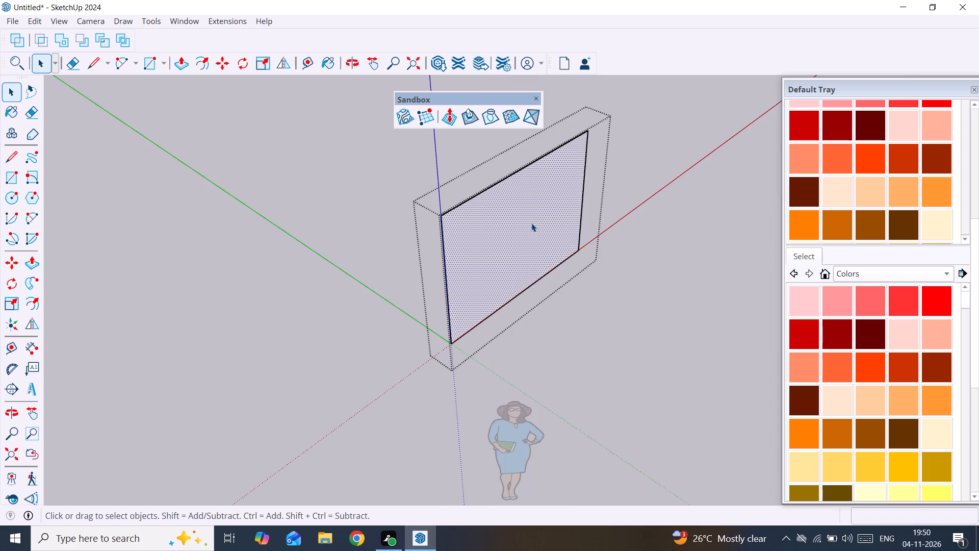
pyautogui.scroll(2, 533, 224)
pyautogui.press('p')
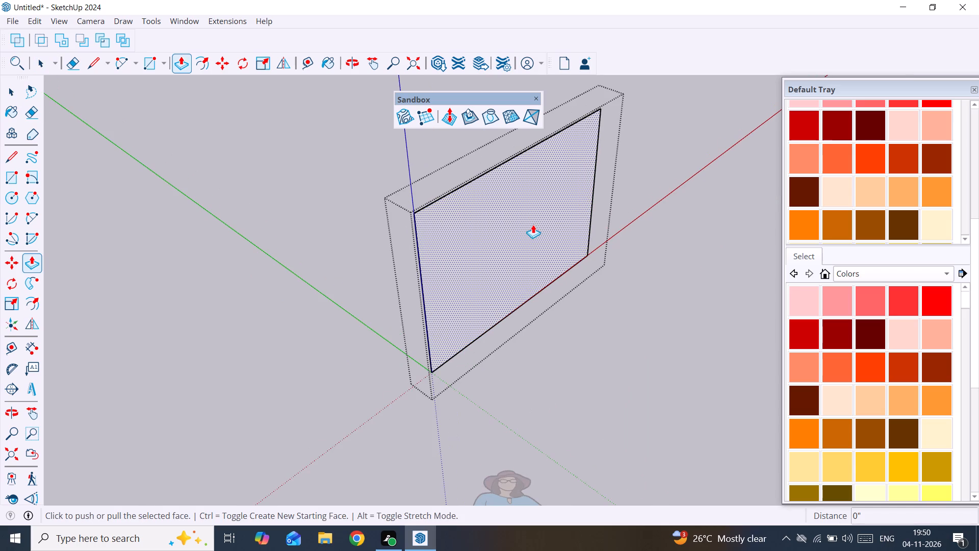
pyautogui.click(531, 223)
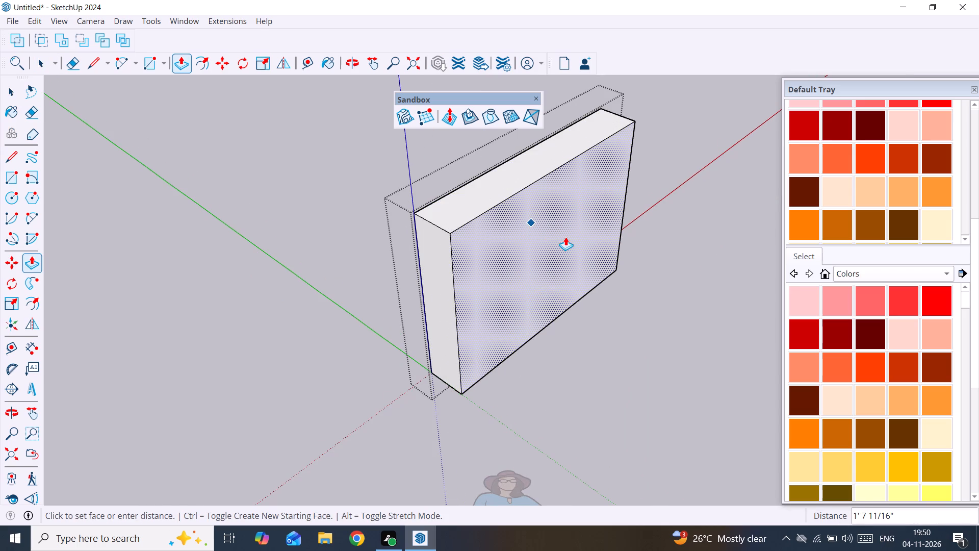
pyautogui.press('9')
pyautogui.hotkey('shift', '"')
pyautogui.press('Return')
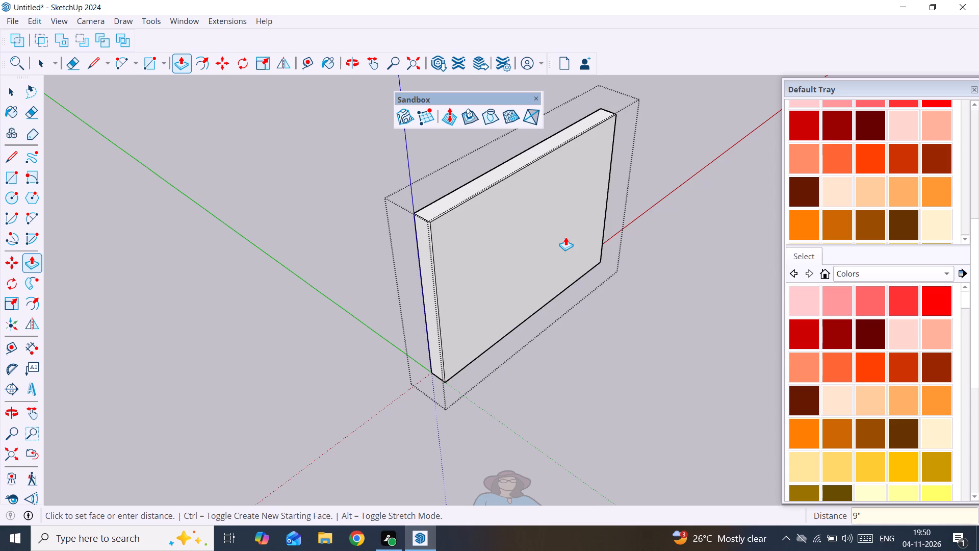
pyautogui.press('space')
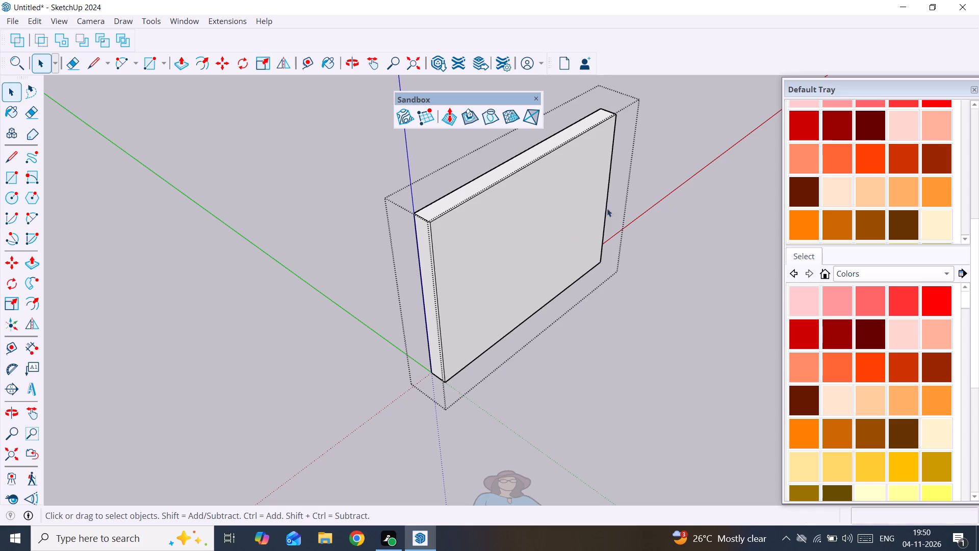
pyautogui.click(676, 168)
# Examine the new slab from an angle and from the front.
pyautogui.scroll(1, 582, 252)
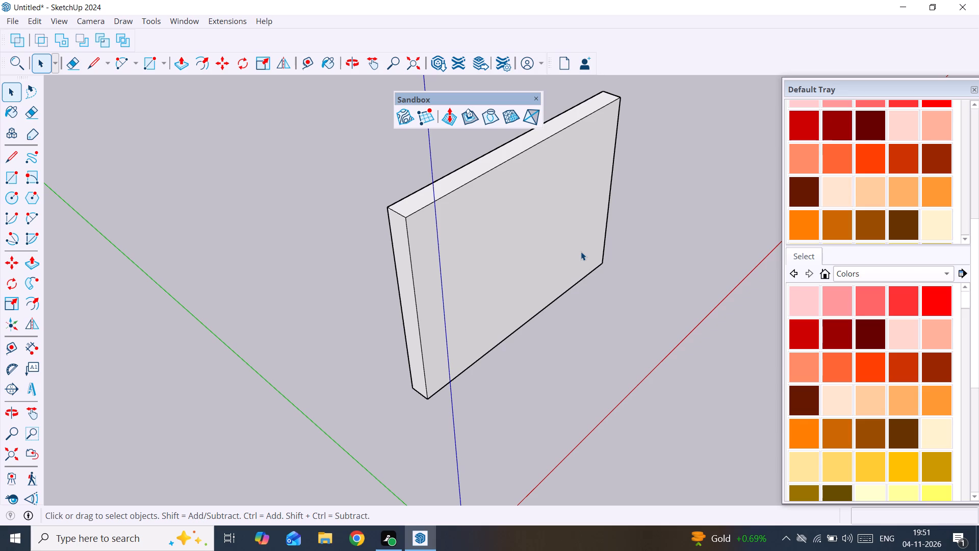
pyautogui.scroll(1, 581, 252)
pyautogui.scroll(-9, 558, 169)
pyautogui.moveTo(546, 199); pyautogui.dragTo(379, 220, button='middle')
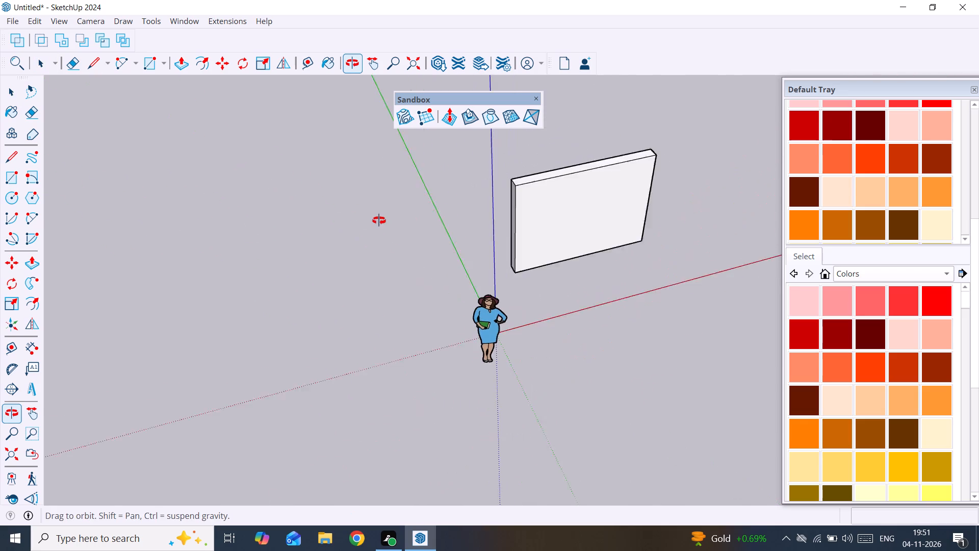
pyautogui.moveTo(379, 220); pyautogui.dragTo(358, 220, button='middle')
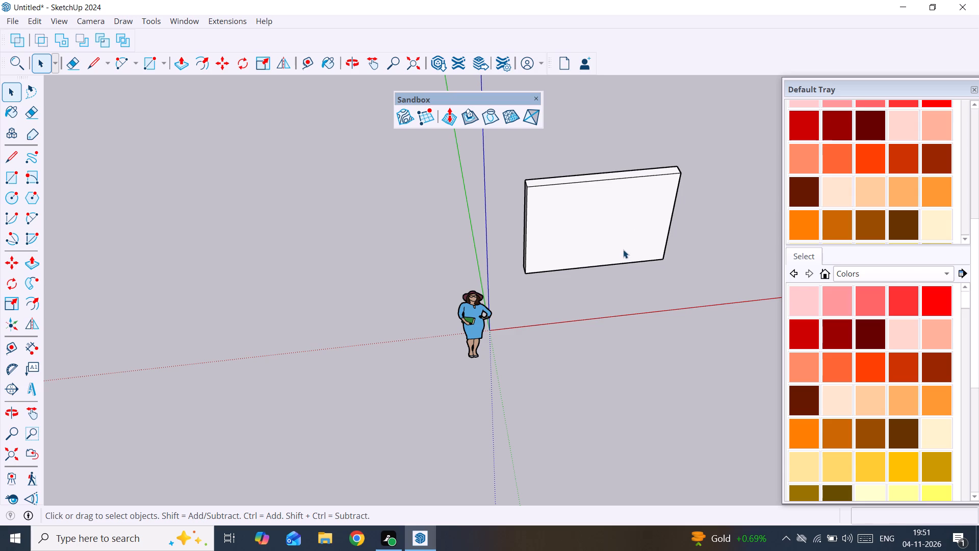
pyautogui.scroll(-2, 623, 249)
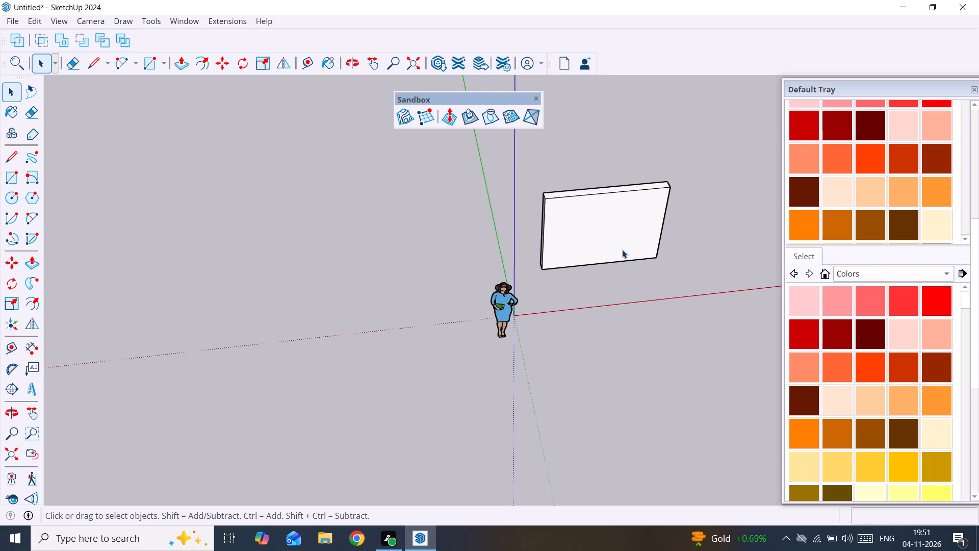
pyautogui.moveTo(622, 249); pyautogui.dragTo(613, 209, button='middle')
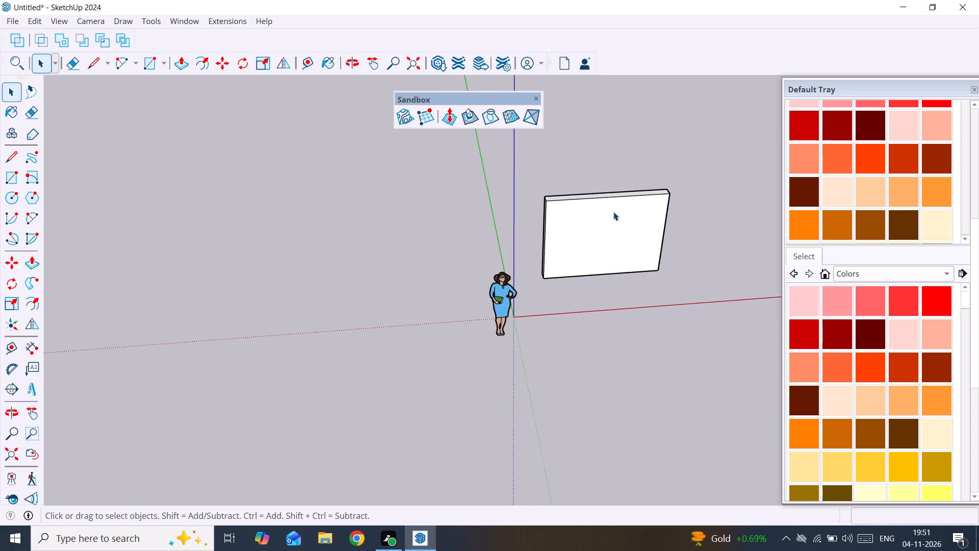
pyautogui.scroll(8, 613, 212)
pyautogui.scroll(4, 568, 229)
pyautogui.moveTo(568, 230); pyautogui.dragTo(561, 226, button='middle')
pyautogui.scroll(-3, 559, 224)
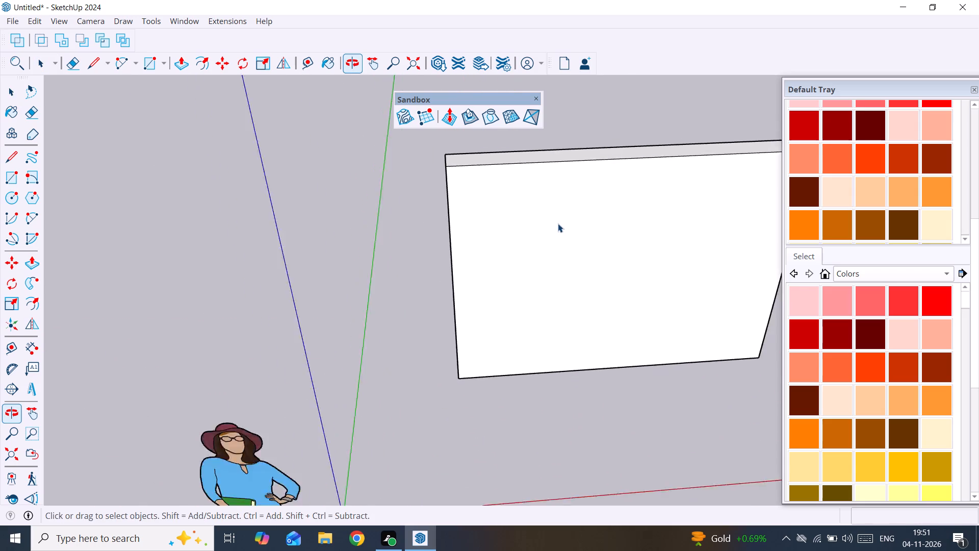
pyautogui.scroll(-5, 558, 223)
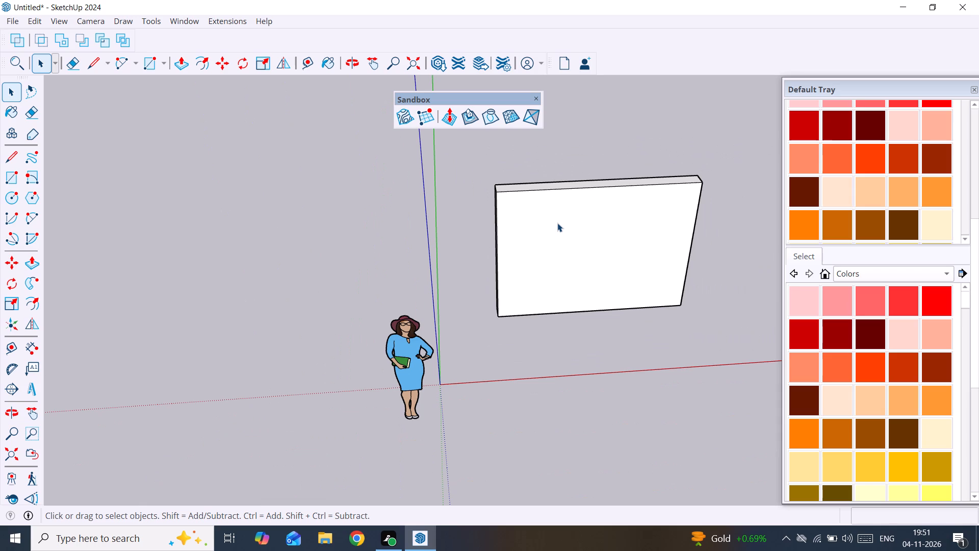
# Draw a narrow full-height rectangle along the left edge of the slab's front face, from the top corner to the bottom edge.
pyautogui.moveTo(557, 223); pyautogui.dragTo(571, 192, button='middle')
pyautogui.scroll(4, 571, 192)
pyautogui.moveTo(585, 211); pyautogui.dragTo(579, 145, button='middle')
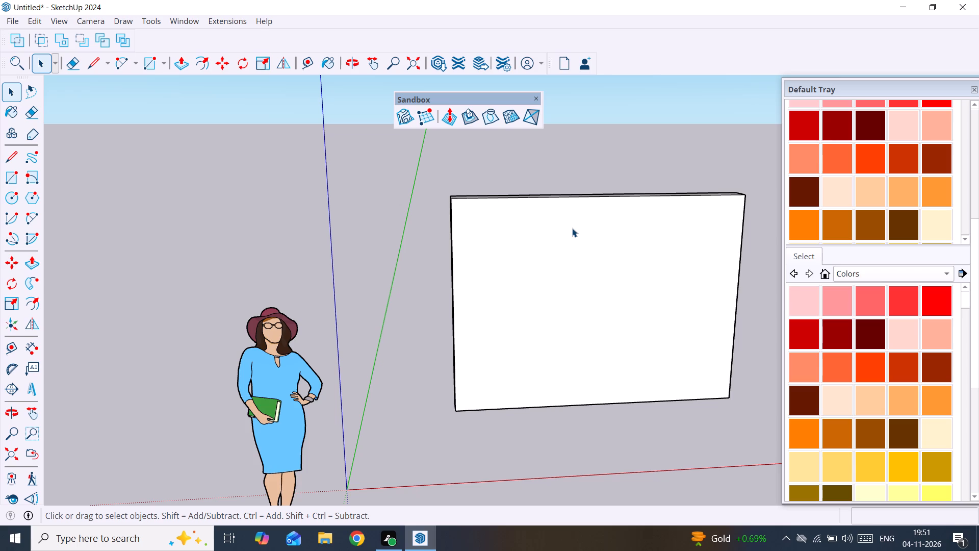
pyautogui.press('r')
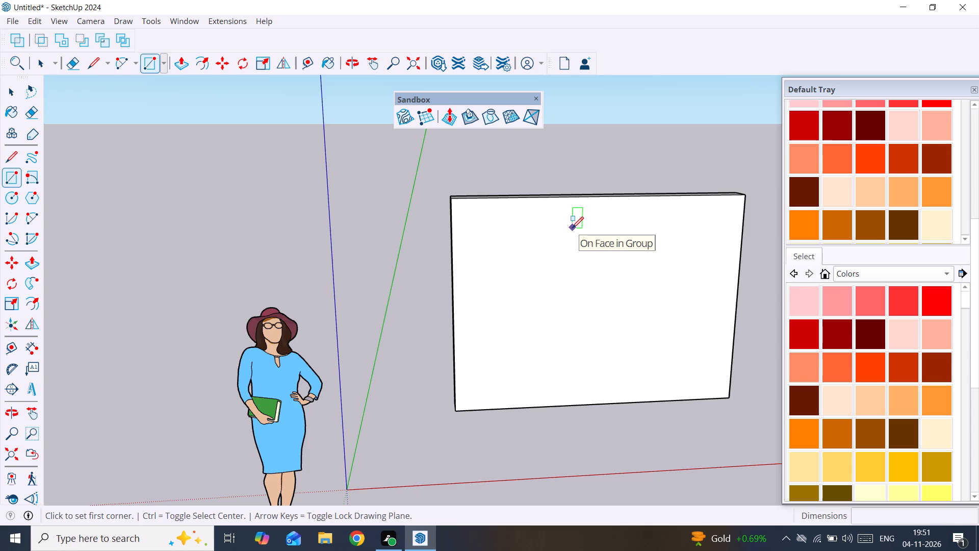
pyautogui.click(455, 197)
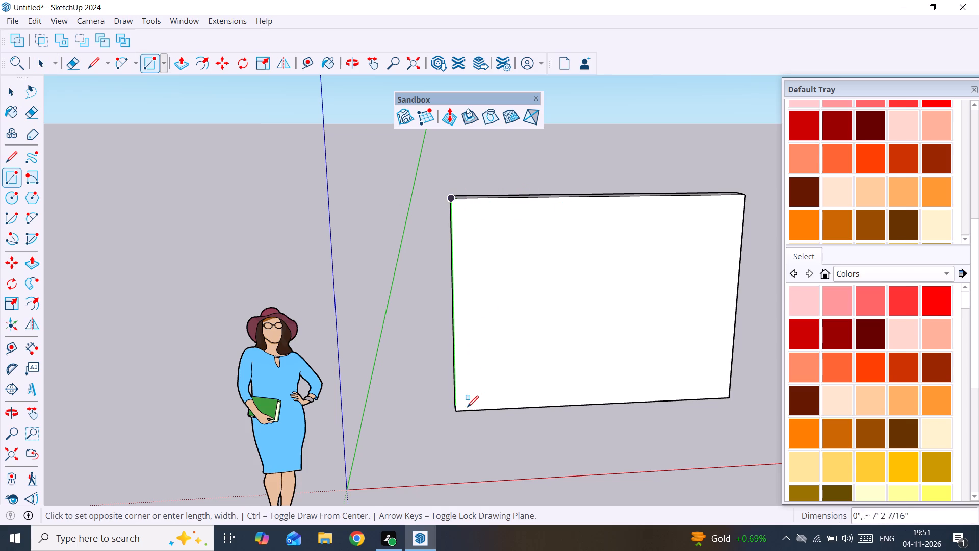
pyautogui.scroll(10, 462, 410)
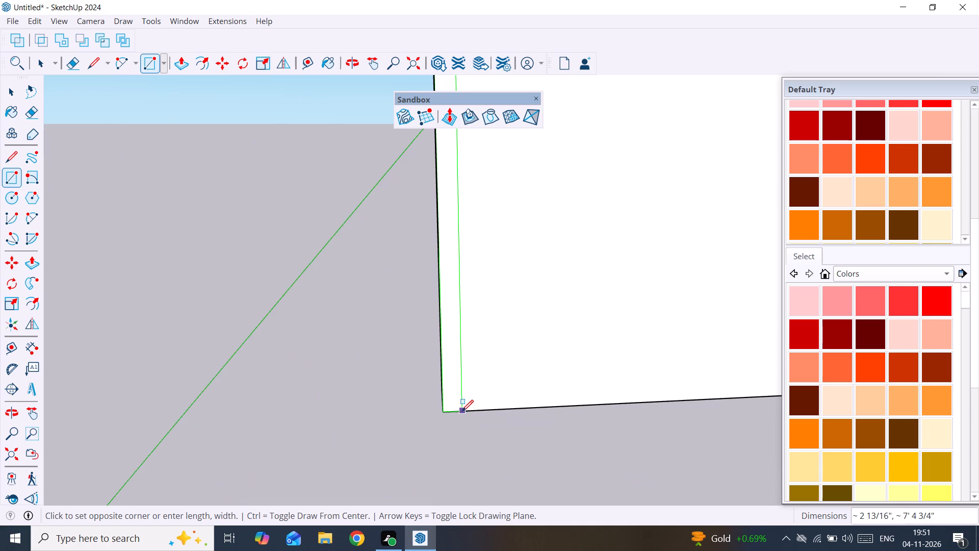
pyautogui.click(456, 411)
pyautogui.scroll(-8, 455, 407)
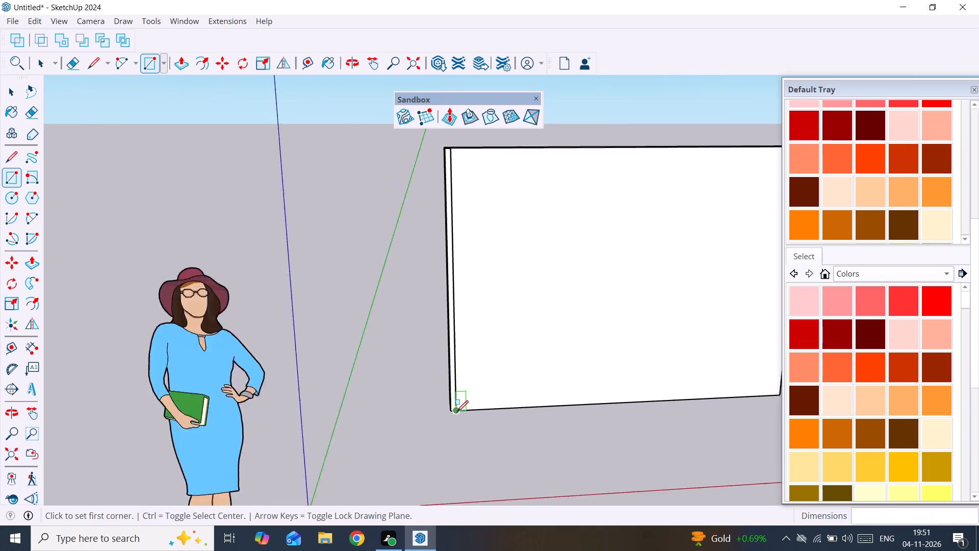
# Group the narrow strip's face and edges at the slab's front edge, and convert that group into a component.
pyautogui.scroll(-7, 457, 412)
pyautogui.scroll(7, 460, 322)
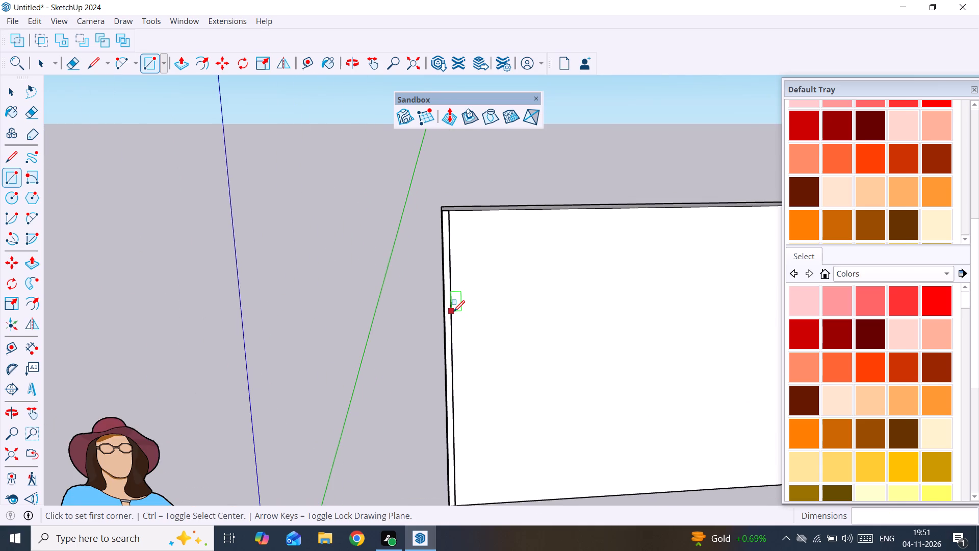
pyautogui.press('space')
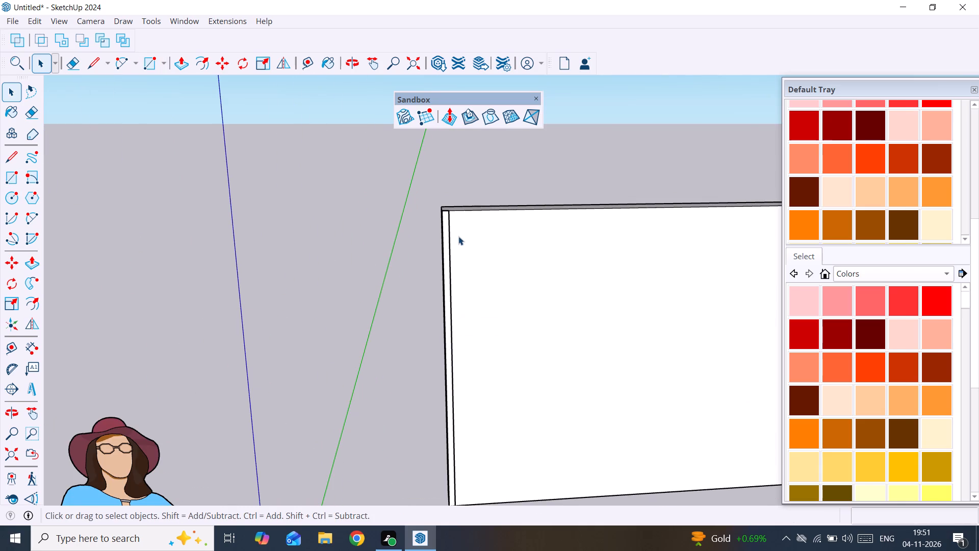
pyautogui.tripleClick(446, 221)
pyautogui.rightClick(447, 219)
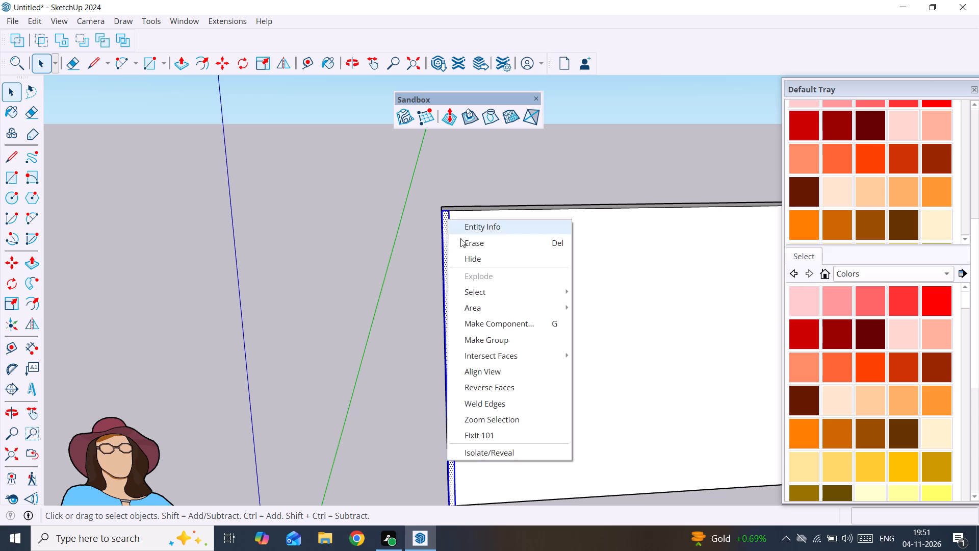
pyautogui.click(499, 342)
pyautogui.rightClick(444, 262)
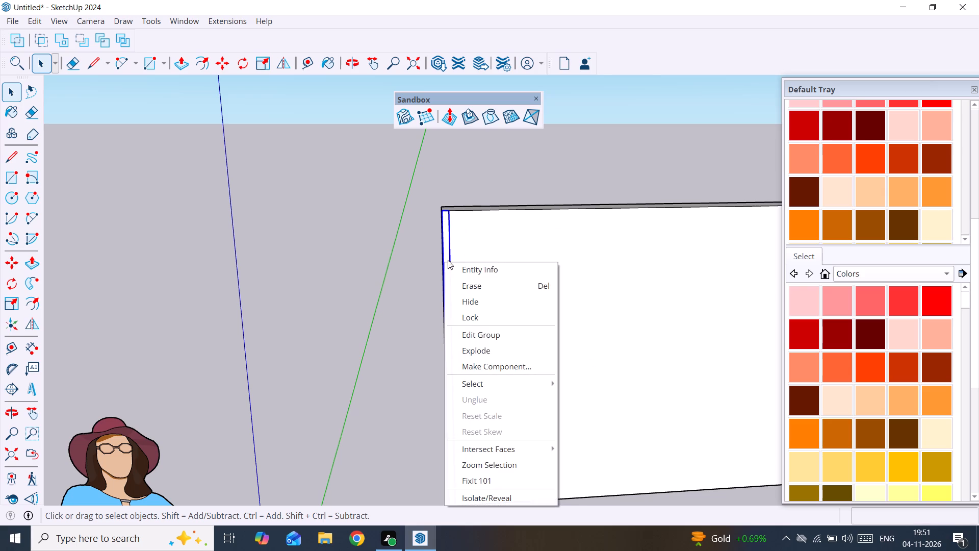
pyautogui.click(489, 366)
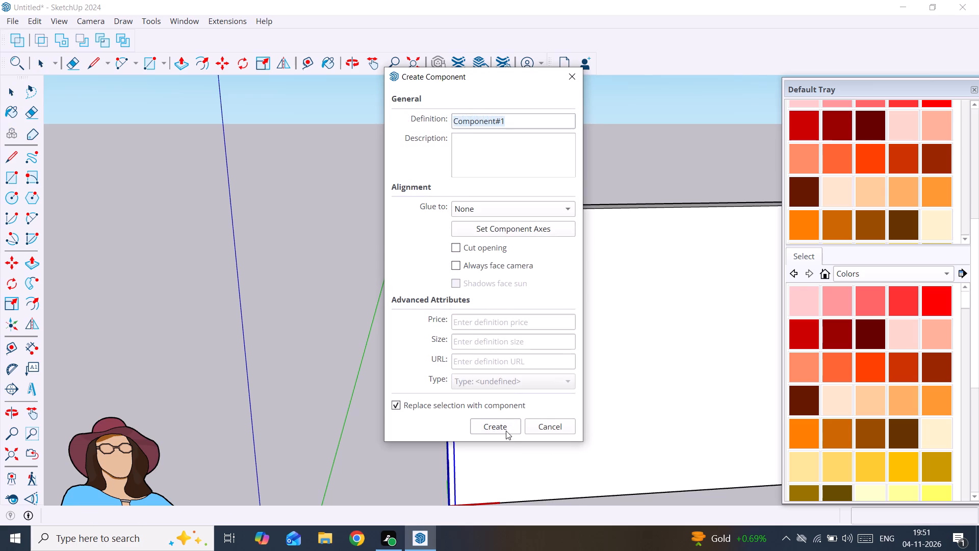
pyautogui.click(504, 432)
# Copy the strip component along the red axis about 9' 10" to the opposite end of the slab's front face.
pyautogui.scroll(2, 452, 250)
pyautogui.moveTo(452, 249); pyautogui.dragTo(553, 291, button='middle')
pyautogui.scroll(2, 428, 201)
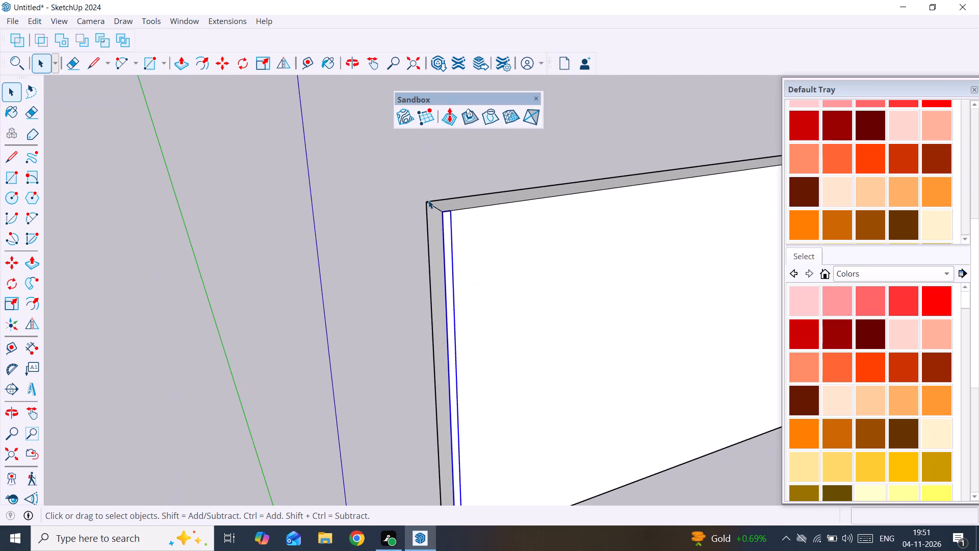
pyautogui.scroll(2, 428, 200)
pyautogui.press('m')
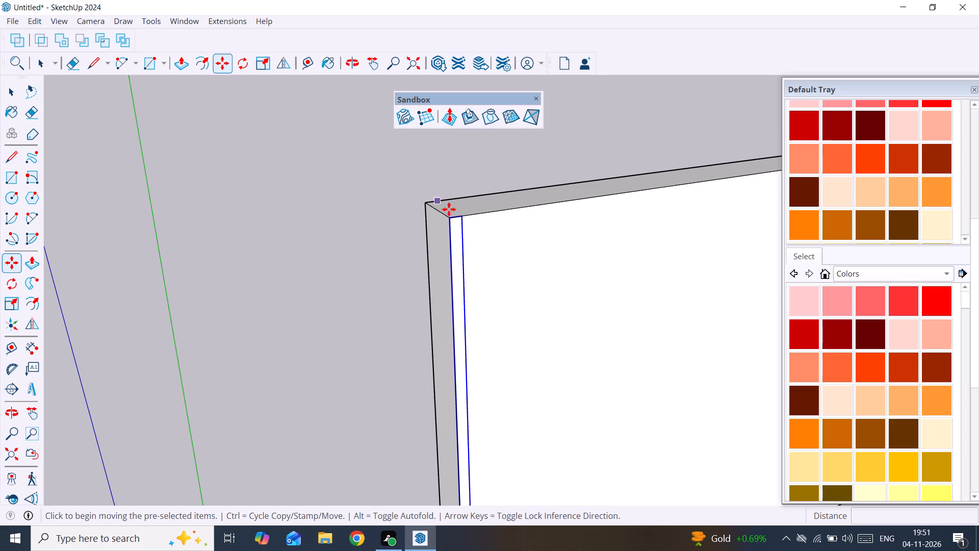
pyautogui.click(452, 214)
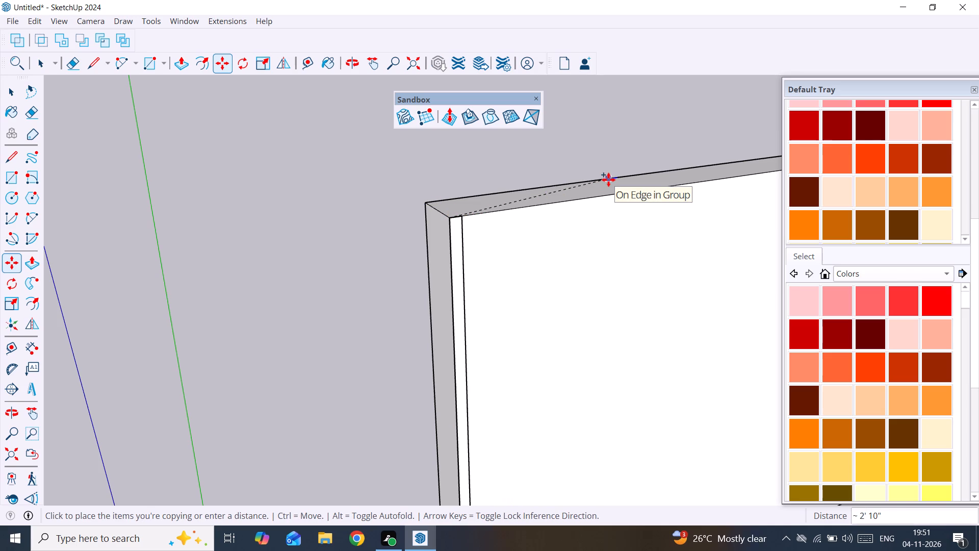
pyautogui.press('Right')
pyautogui.scroll(-2, 608, 180)
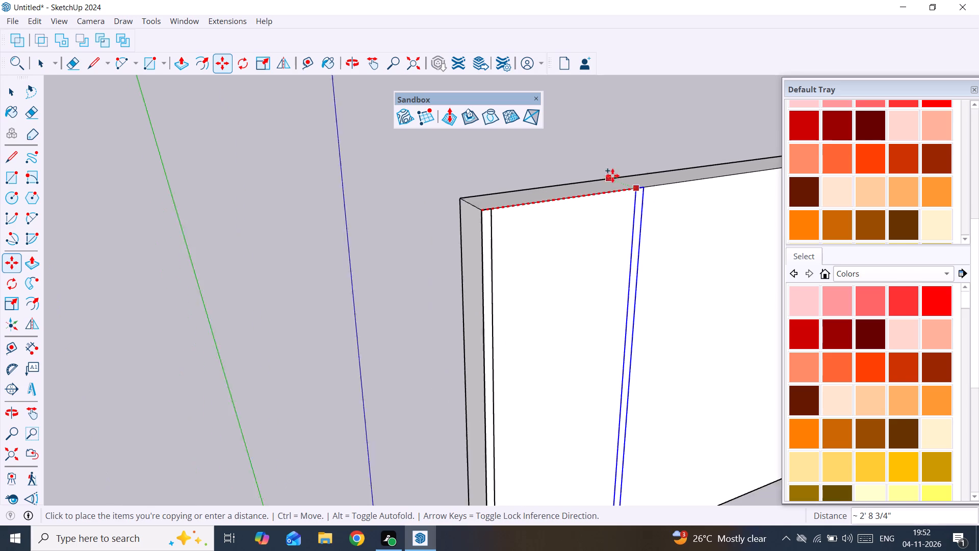
pyautogui.scroll(-6, 612, 176)
pyautogui.moveTo(607, 209); pyautogui.dragTo(518, 222, button='middle')
pyautogui.scroll(2, 652, 224)
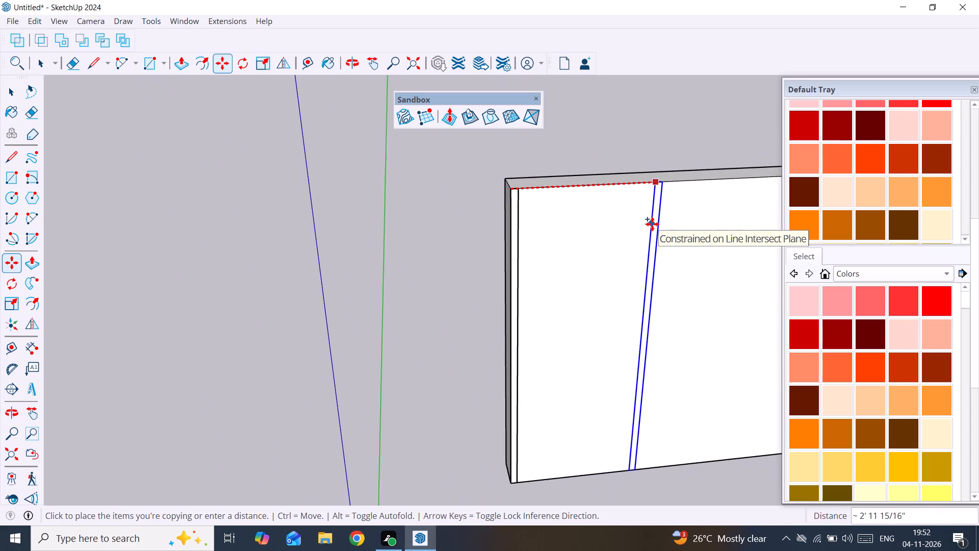
pyautogui.scroll(-1, 652, 228)
pyautogui.moveTo(651, 229); pyautogui.dragTo(353, 270, button='middle')
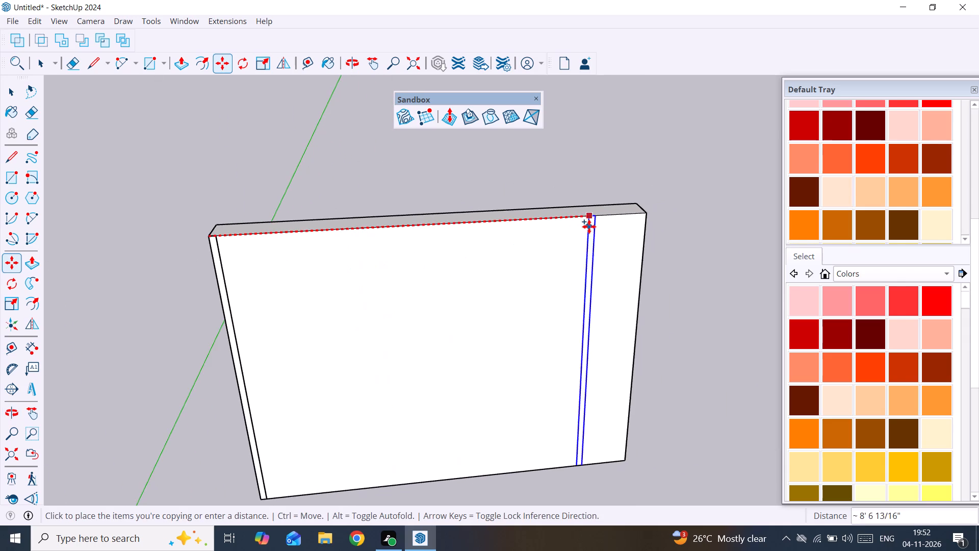
pyautogui.scroll(6, 617, 229)
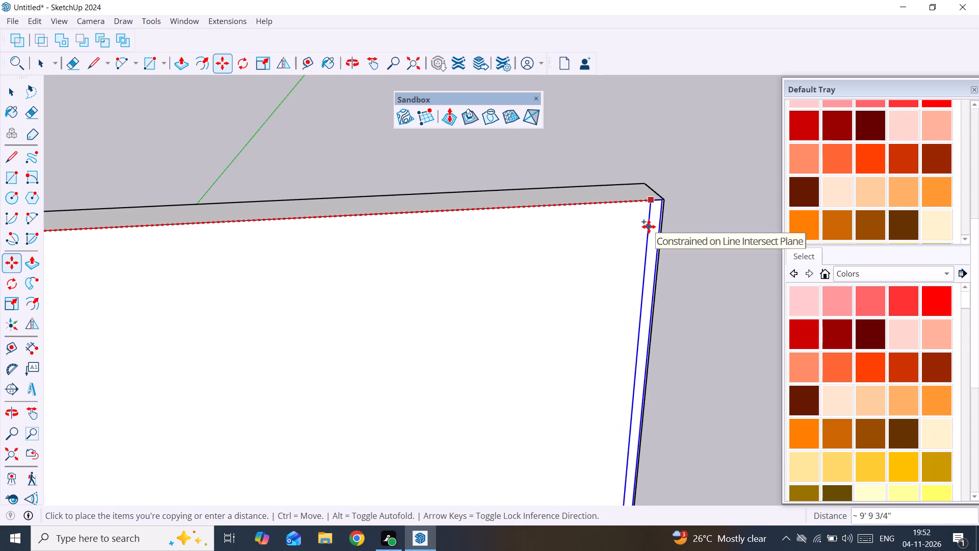
pyautogui.click(650, 227)
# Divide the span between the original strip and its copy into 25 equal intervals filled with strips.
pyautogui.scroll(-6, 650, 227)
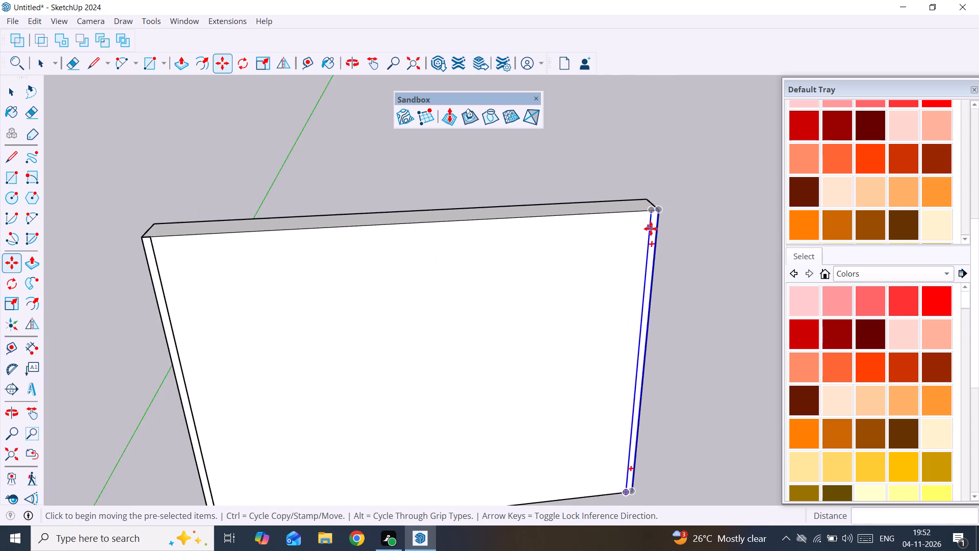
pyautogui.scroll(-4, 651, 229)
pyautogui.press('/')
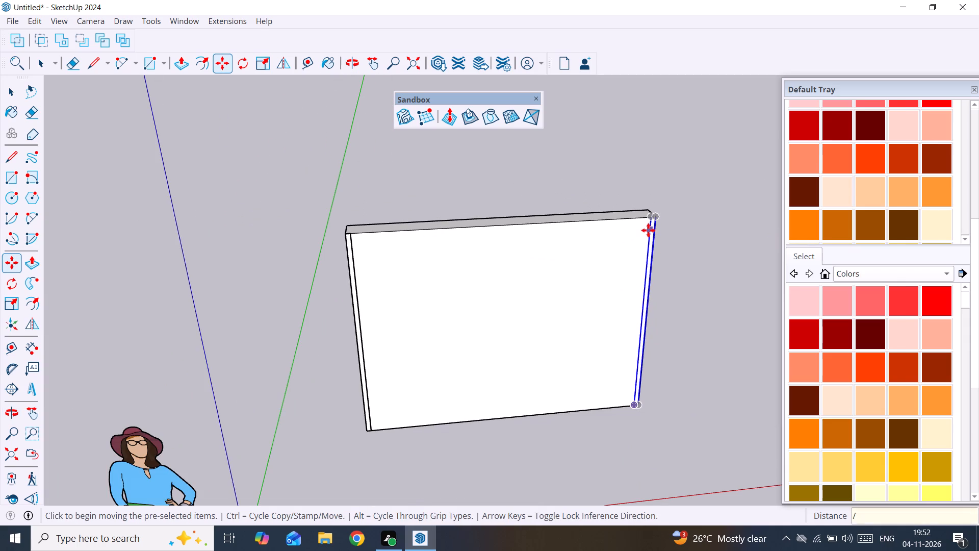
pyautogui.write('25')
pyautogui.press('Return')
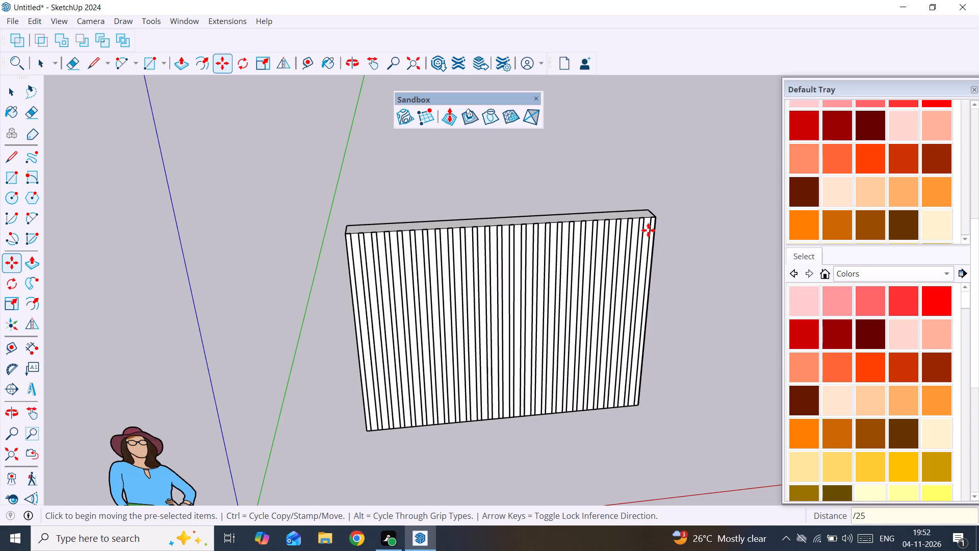
# Set the strip array to 35 equal divisions across the slab's front face.
pyautogui.press('BackSpace')
pyautogui.press('BackSpace')
pyautogui.press('/')
pyautogui.write('35')
pyautogui.press('Return')
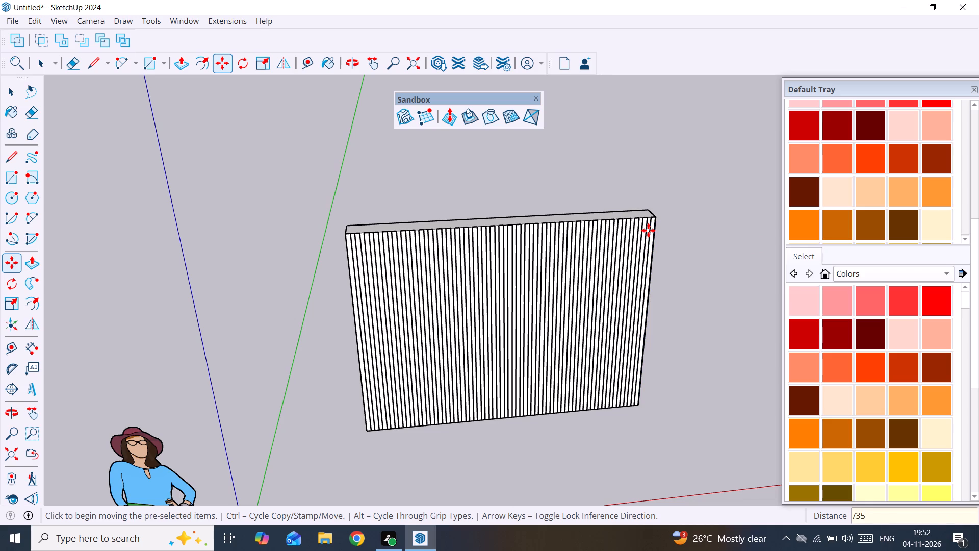
# Inside the first strip component, push/pull the strip's face outward 1" and leave the component.
pyautogui.scroll(5, 355, 251)
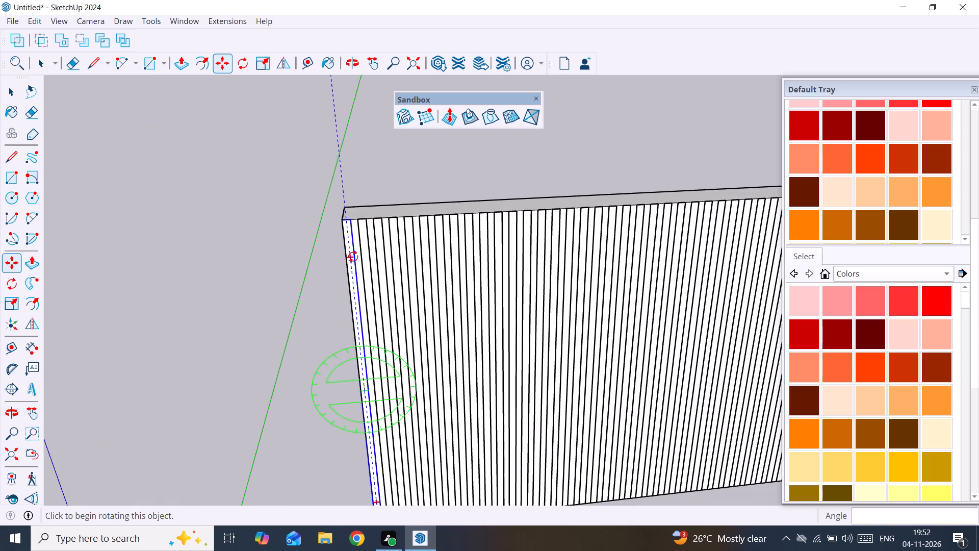
pyautogui.moveTo(374, 259); pyautogui.dragTo(456, 262, button='middle')
pyautogui.press('space')
pyautogui.click(368, 255)
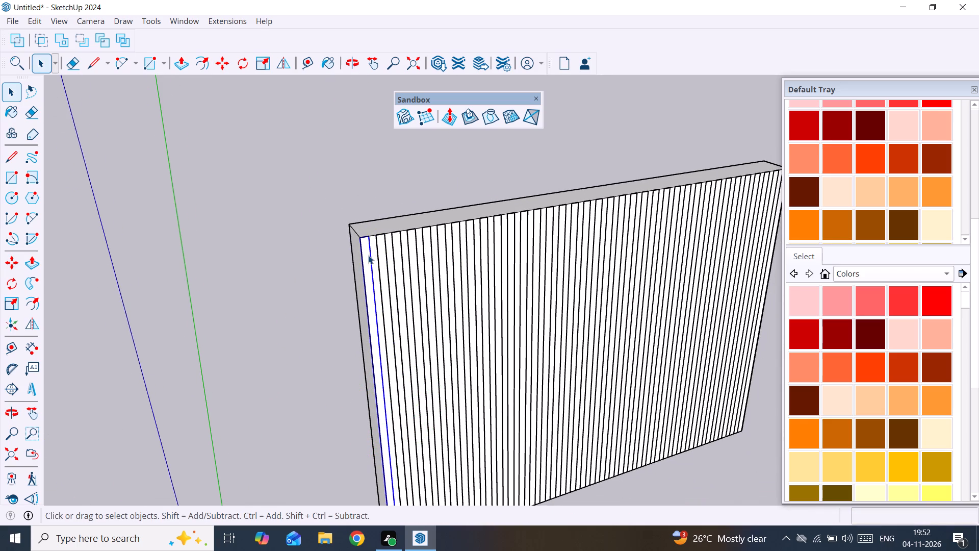
pyautogui.scroll(4, 368, 255)
pyautogui.tripleClick(367, 255)
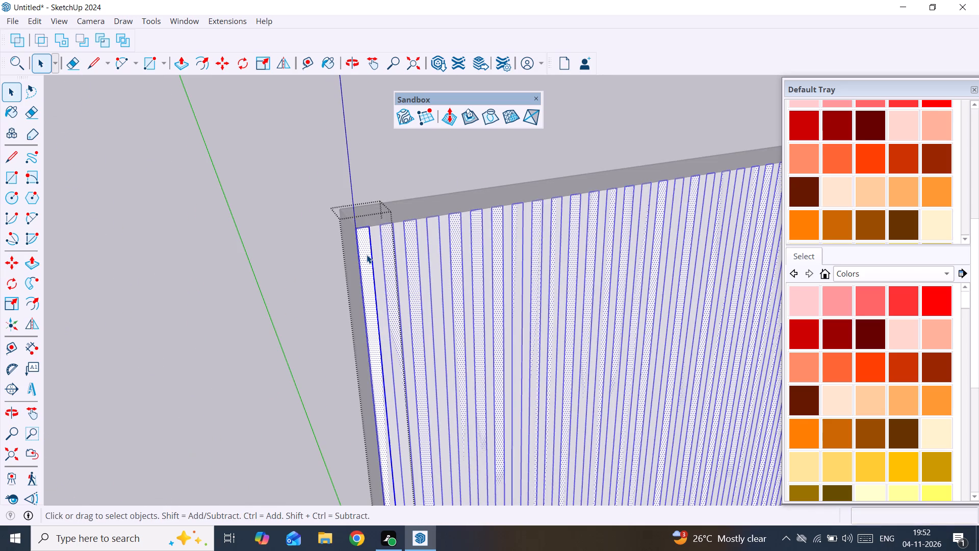
pyautogui.press('BackSpace')
pyautogui.press('p')
pyautogui.click(367, 255)
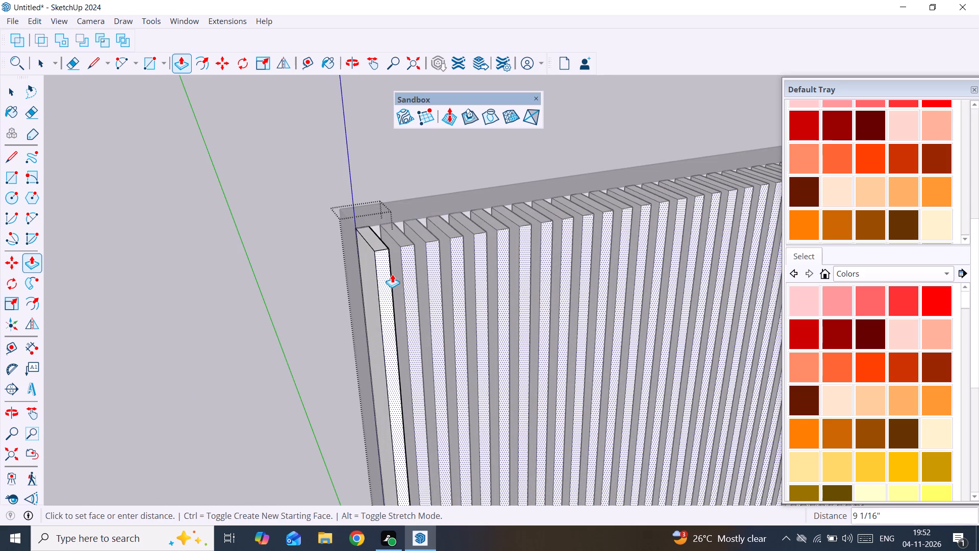
pyautogui.write('1"')
pyautogui.press('Return')
pyautogui.press('space')
pyautogui.click(301, 183)
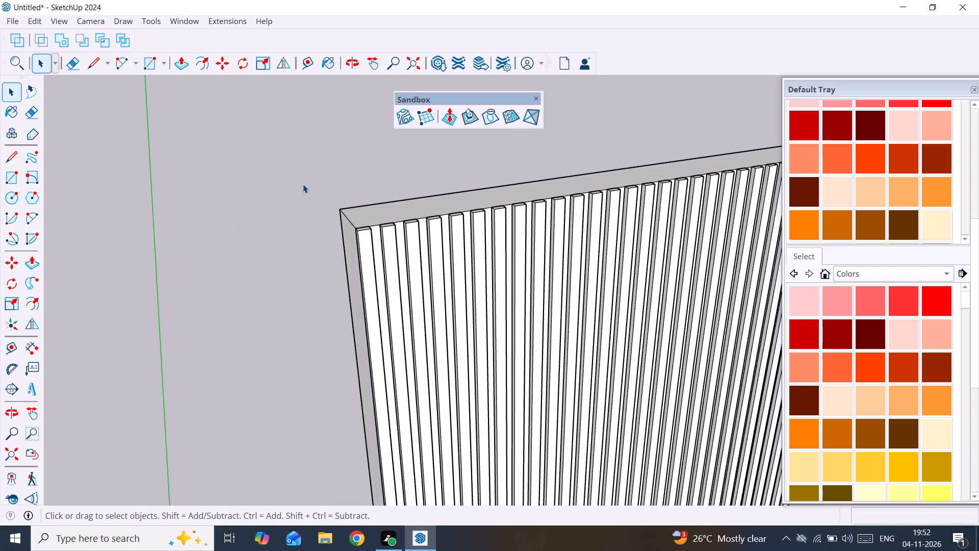
# Examine the raised strips across the slab's front face, checking the first strip at the slab's end.
pyautogui.scroll(-12, 303, 184)
pyautogui.scroll(6, 435, 202)
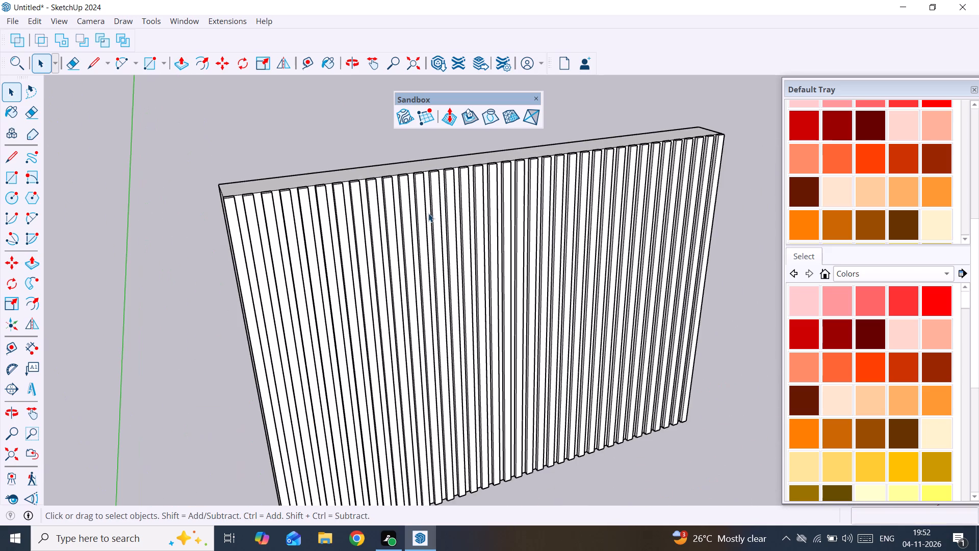
pyautogui.moveTo(428, 213); pyautogui.dragTo(336, 206, button='middle')
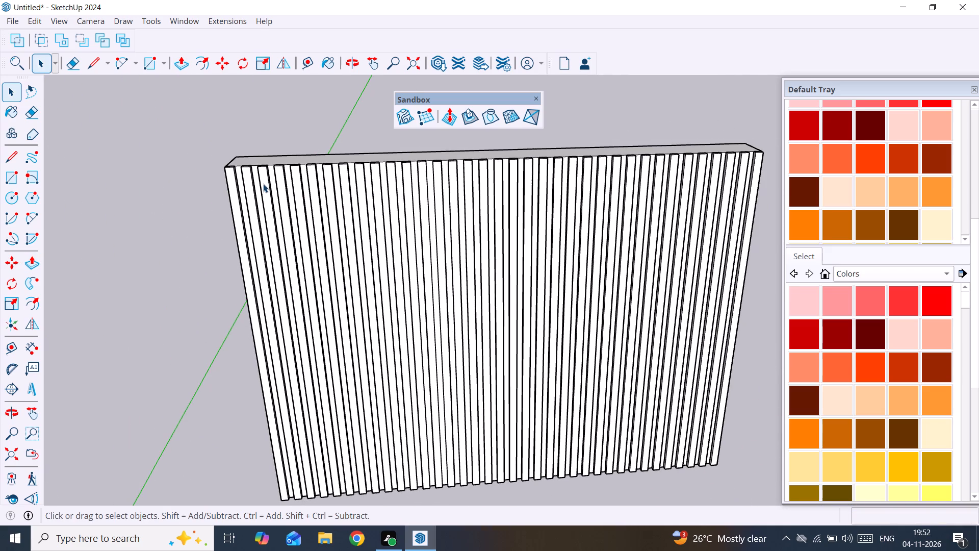
pyautogui.scroll(2, 263, 184)
pyautogui.click(248, 175)
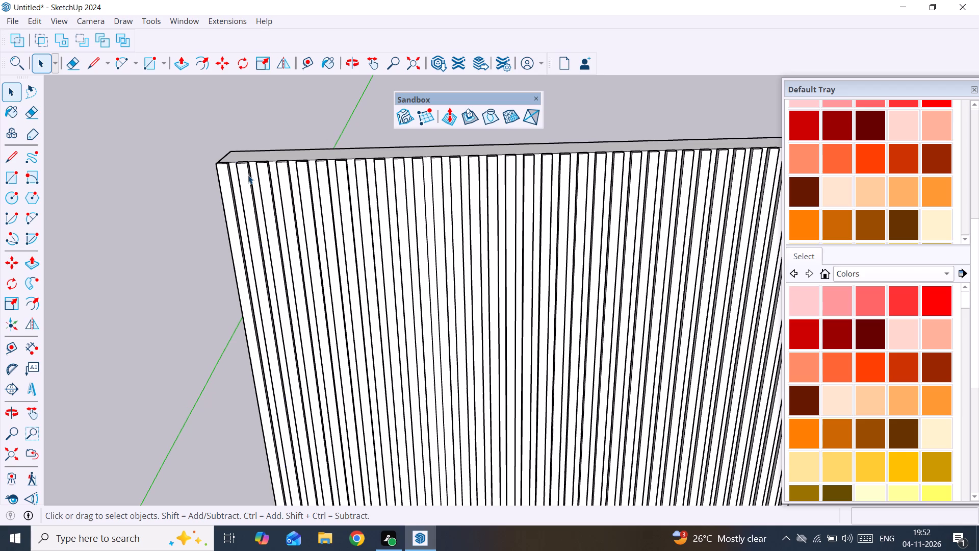
pyautogui.click(227, 185)
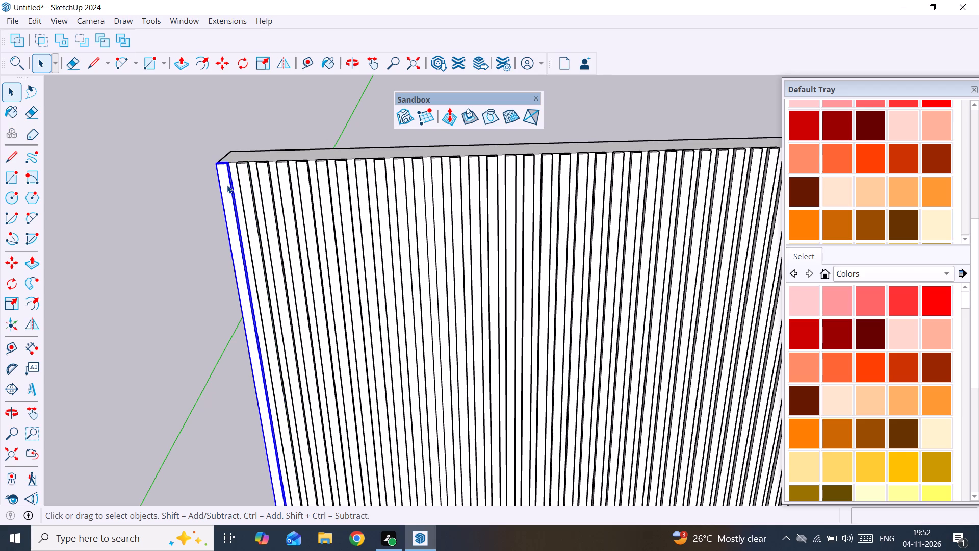
pyautogui.scroll(-4, 227, 185)
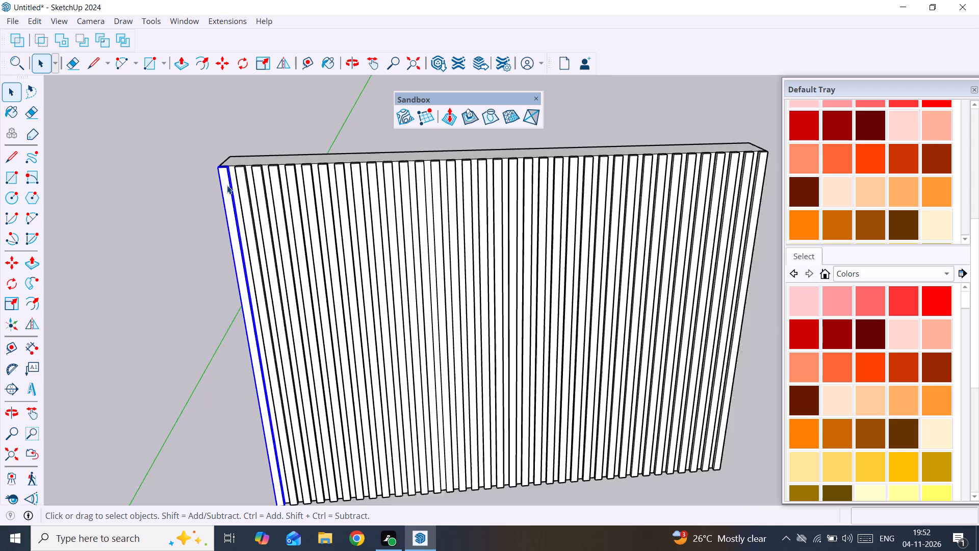
pyautogui.scroll(-7, 227, 185)
pyautogui.click(546, 235)
pyautogui.scroll(1, 501, 235)
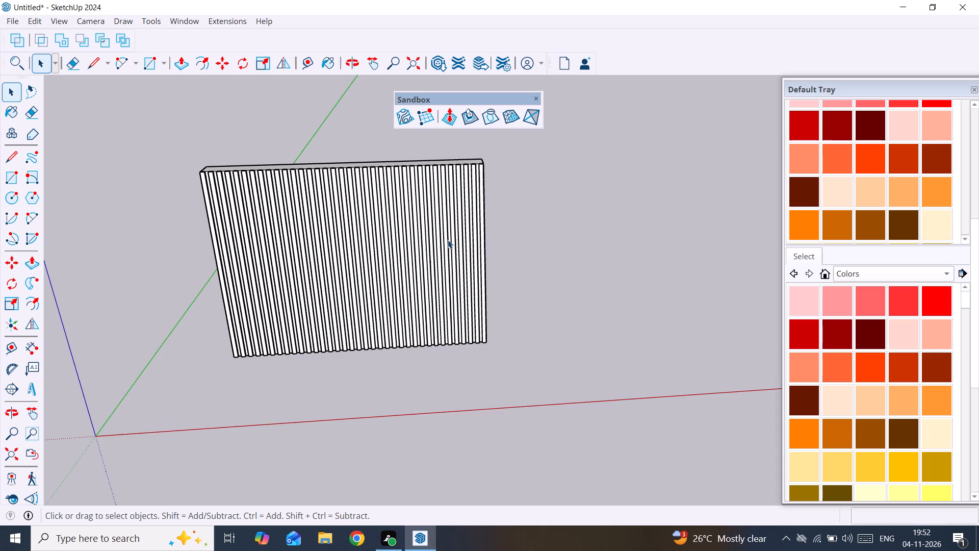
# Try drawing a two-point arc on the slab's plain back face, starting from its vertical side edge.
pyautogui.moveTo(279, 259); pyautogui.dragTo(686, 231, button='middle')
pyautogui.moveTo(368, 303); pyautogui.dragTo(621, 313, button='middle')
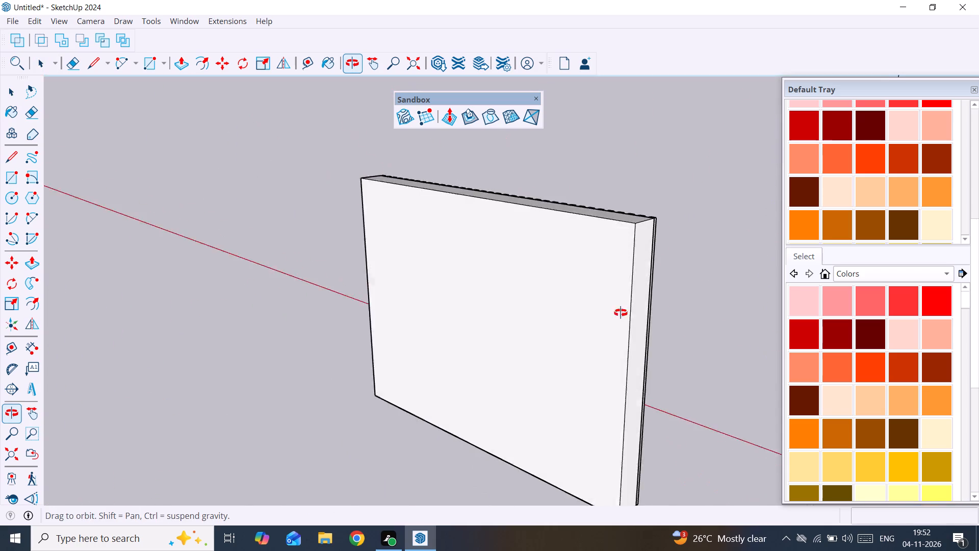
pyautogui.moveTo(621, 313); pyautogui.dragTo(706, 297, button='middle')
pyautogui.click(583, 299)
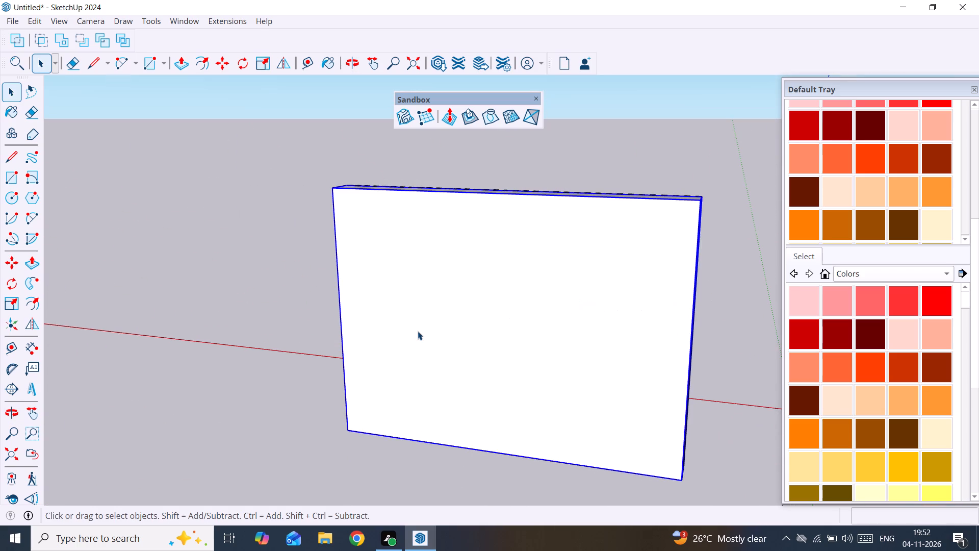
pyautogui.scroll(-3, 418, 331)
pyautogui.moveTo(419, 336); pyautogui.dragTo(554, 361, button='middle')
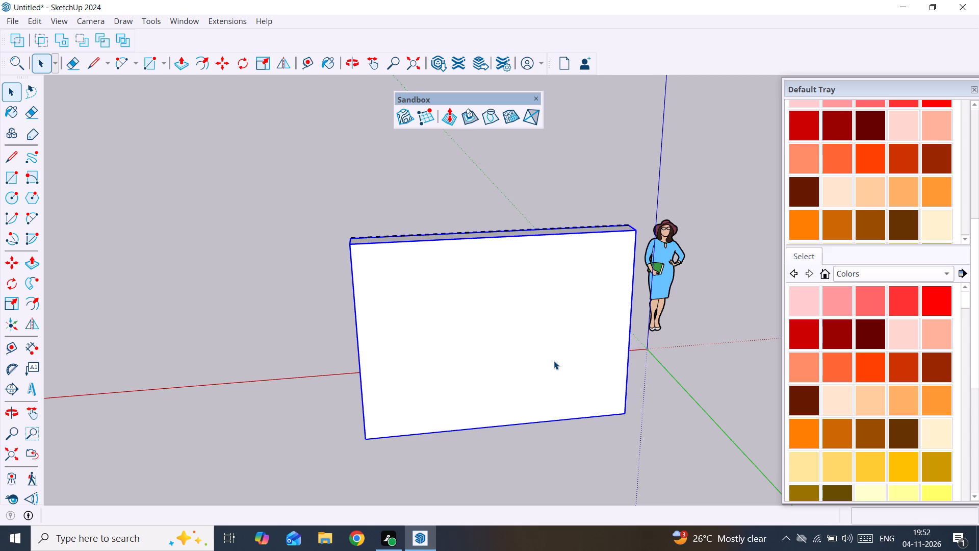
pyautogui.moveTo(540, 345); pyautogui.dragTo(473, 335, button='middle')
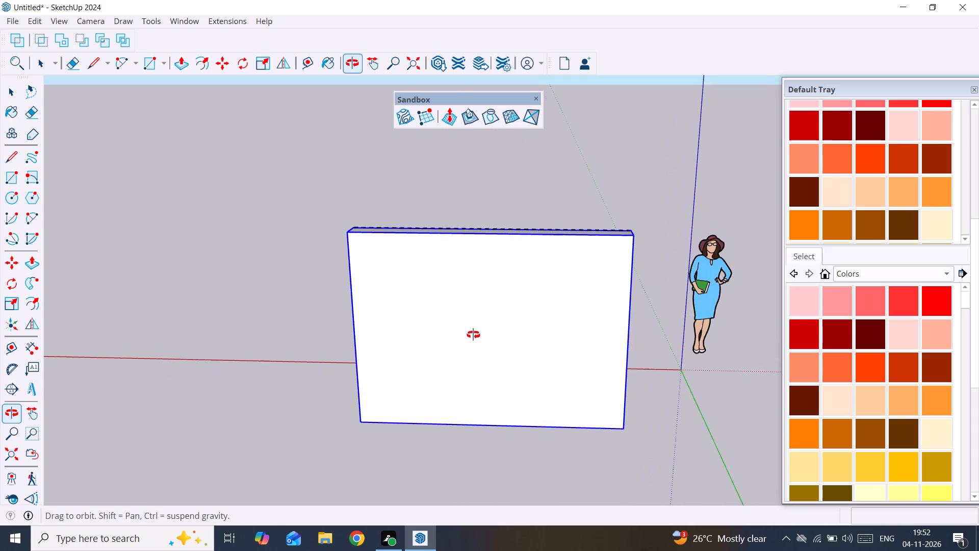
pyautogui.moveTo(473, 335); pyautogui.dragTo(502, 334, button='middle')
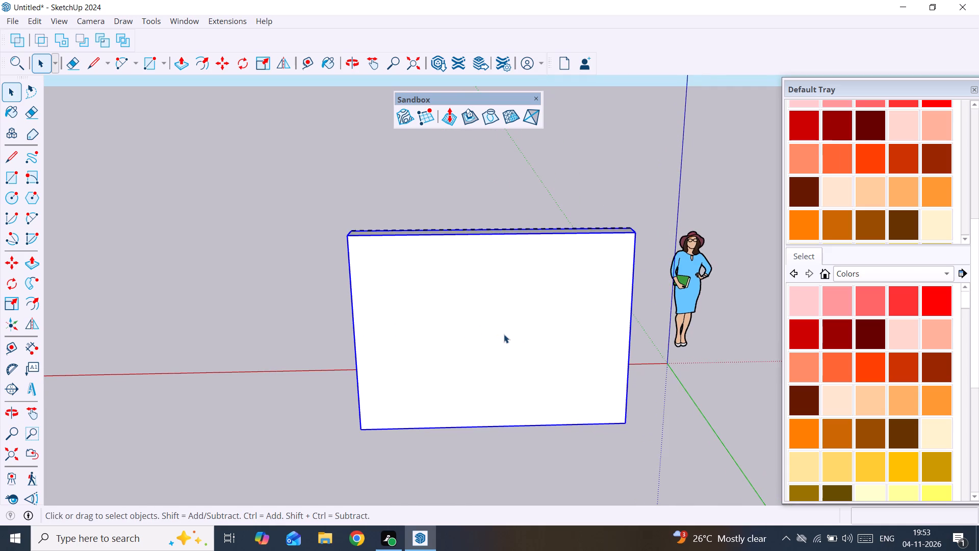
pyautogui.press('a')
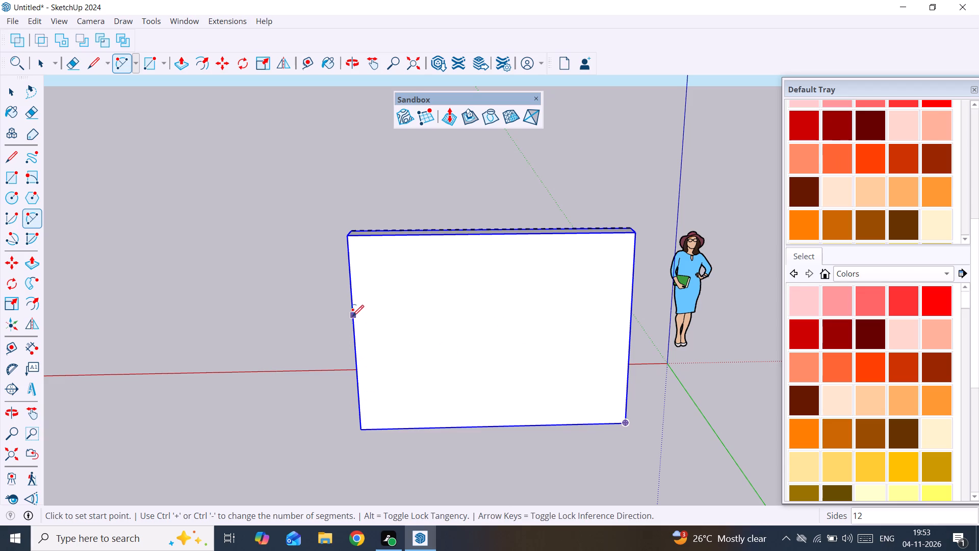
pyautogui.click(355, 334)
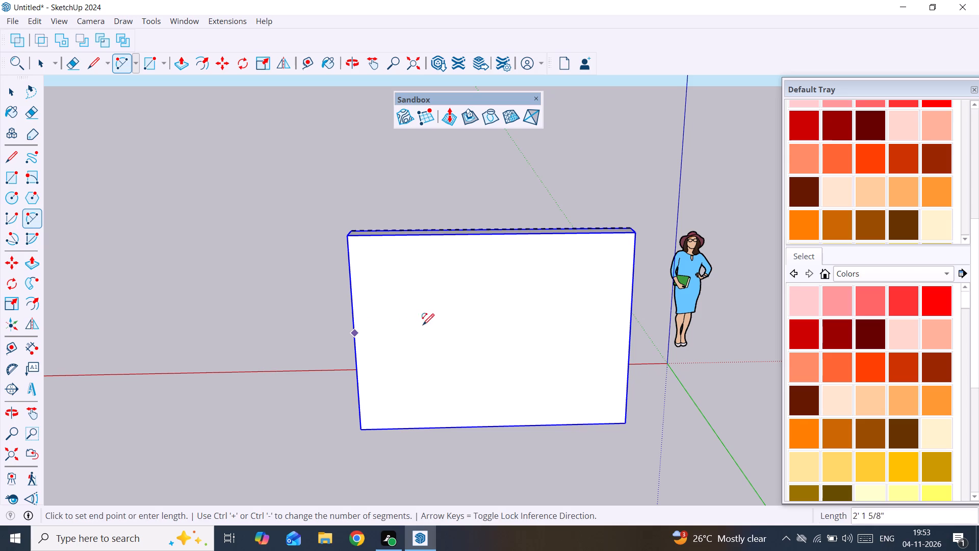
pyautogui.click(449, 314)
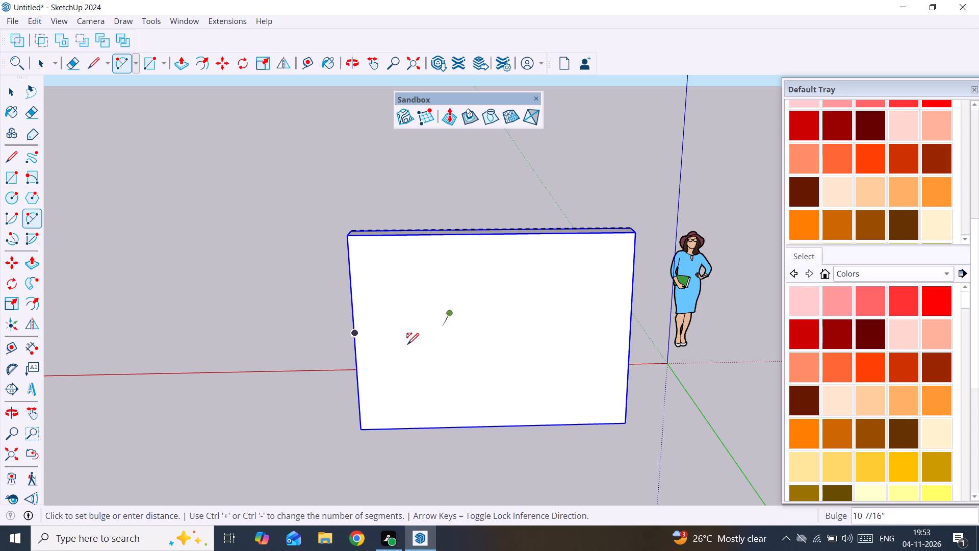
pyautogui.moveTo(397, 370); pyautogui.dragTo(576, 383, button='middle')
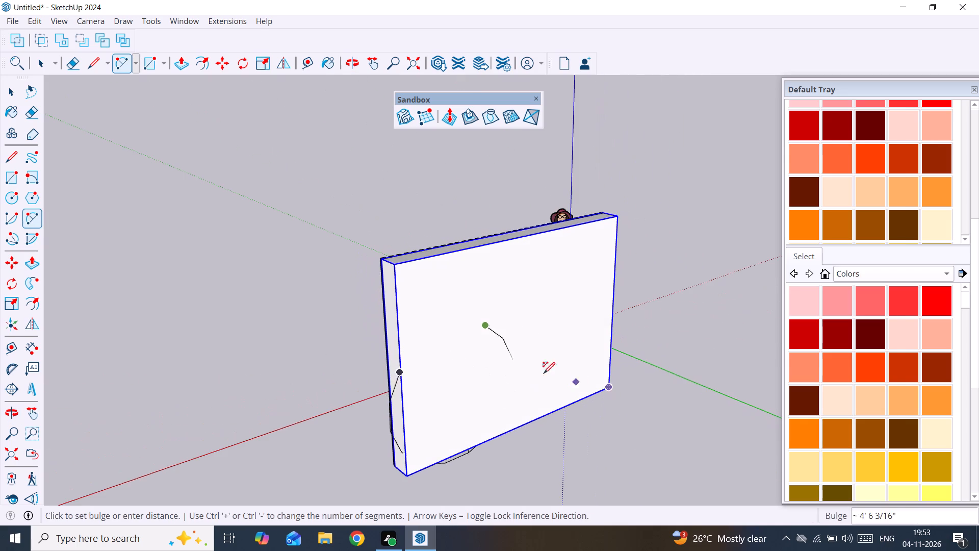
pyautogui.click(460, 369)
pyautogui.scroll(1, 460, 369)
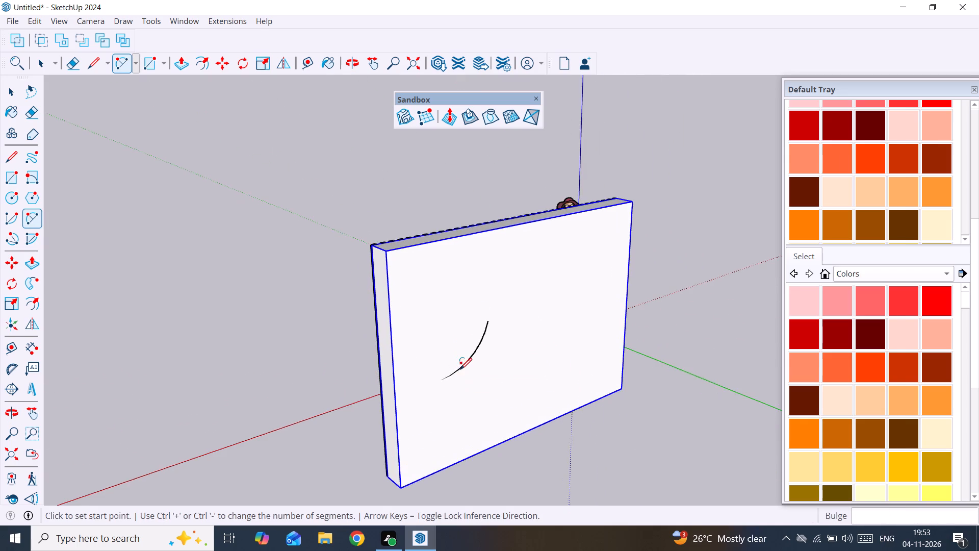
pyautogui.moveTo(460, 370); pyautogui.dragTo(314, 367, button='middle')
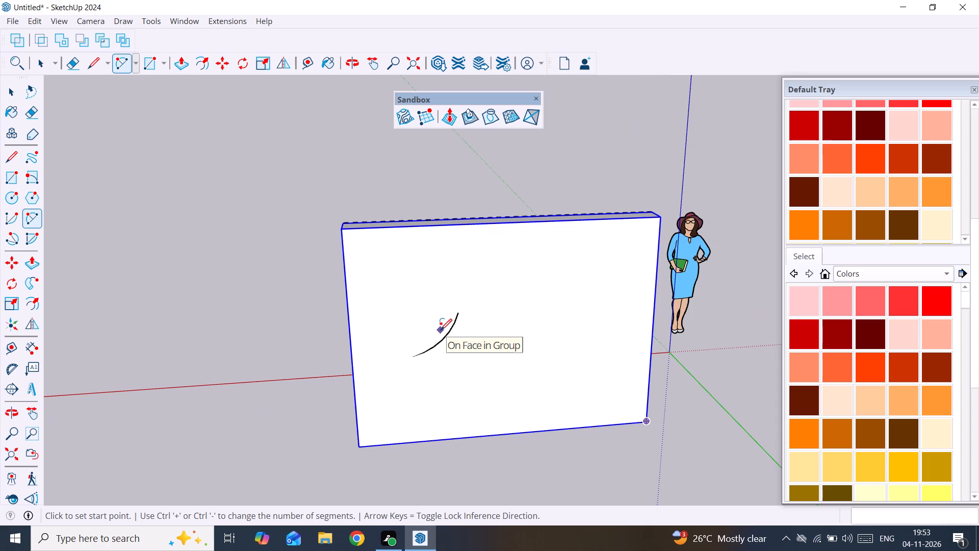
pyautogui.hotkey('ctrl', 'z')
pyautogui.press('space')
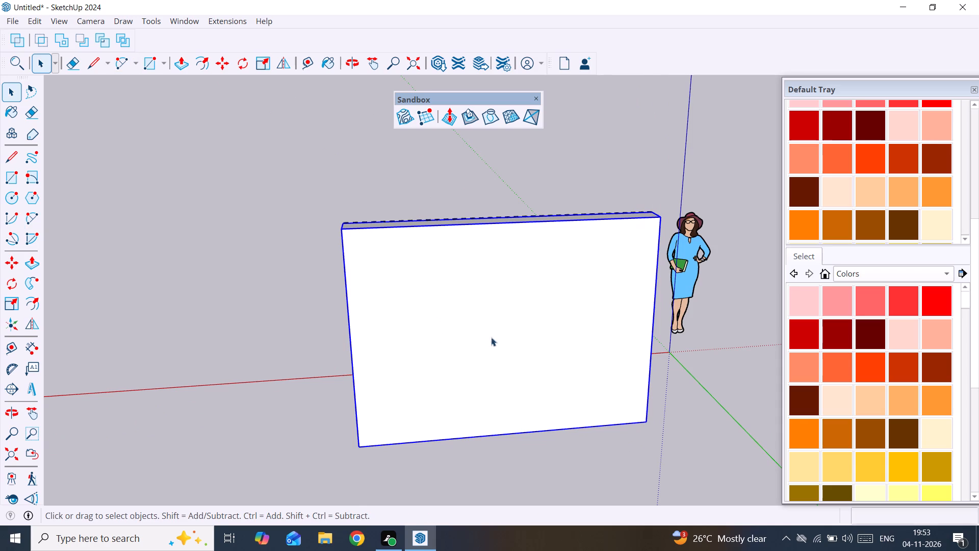
# Clear the selection and examine the panel from its strip side and end, next to the scale figure.
pyautogui.scroll(-8, 409, 295)
pyautogui.moveTo(259, 282); pyautogui.dragTo(736, 230, button='middle')
pyautogui.scroll(-4, 736, 229)
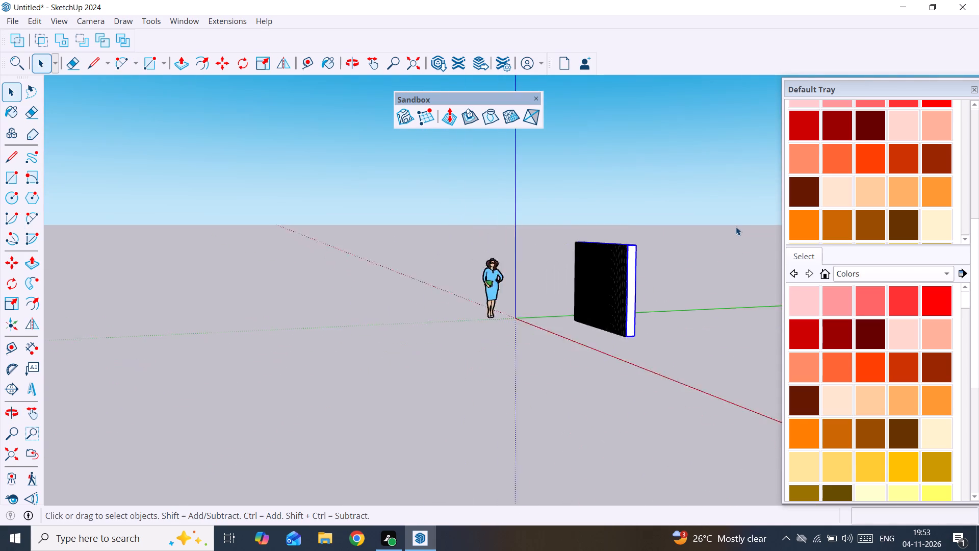
pyautogui.scroll(-7, 736, 227)
pyautogui.click(382, 281)
pyautogui.scroll(4, 610, 284)
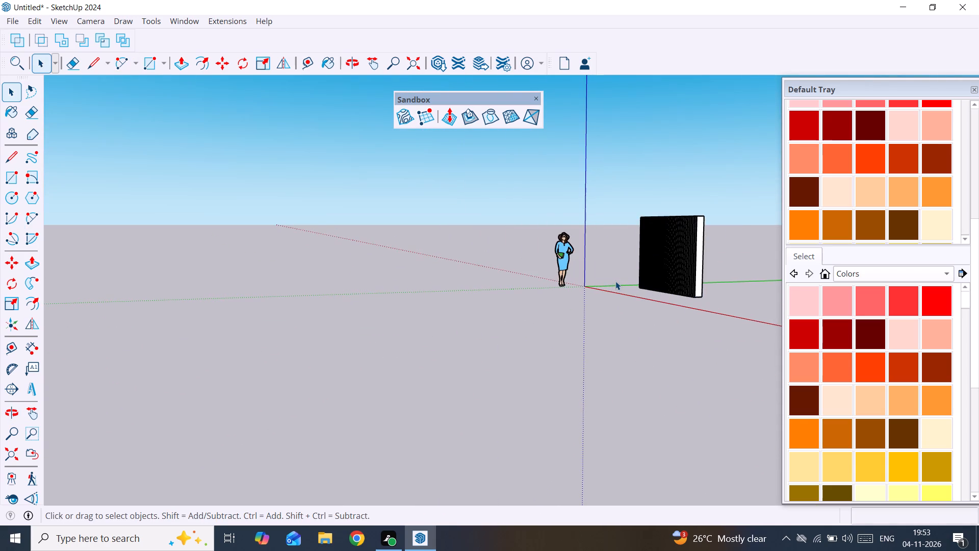
pyautogui.scroll(2, 615, 281)
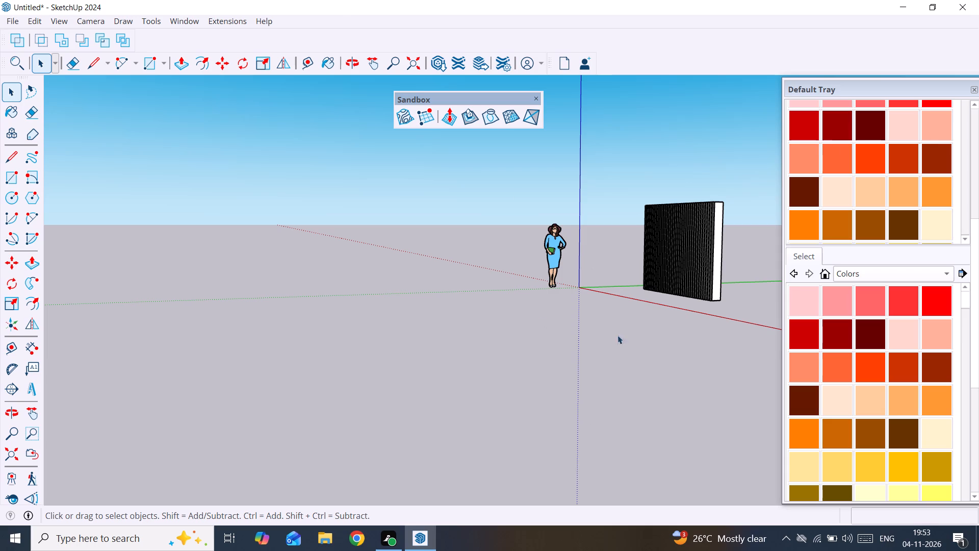
pyautogui.scroll(4, 690, 248)
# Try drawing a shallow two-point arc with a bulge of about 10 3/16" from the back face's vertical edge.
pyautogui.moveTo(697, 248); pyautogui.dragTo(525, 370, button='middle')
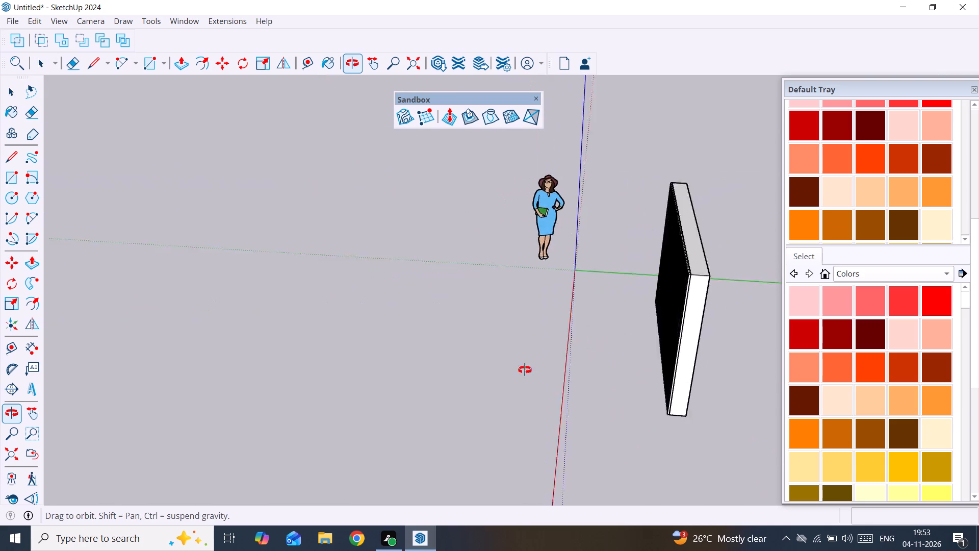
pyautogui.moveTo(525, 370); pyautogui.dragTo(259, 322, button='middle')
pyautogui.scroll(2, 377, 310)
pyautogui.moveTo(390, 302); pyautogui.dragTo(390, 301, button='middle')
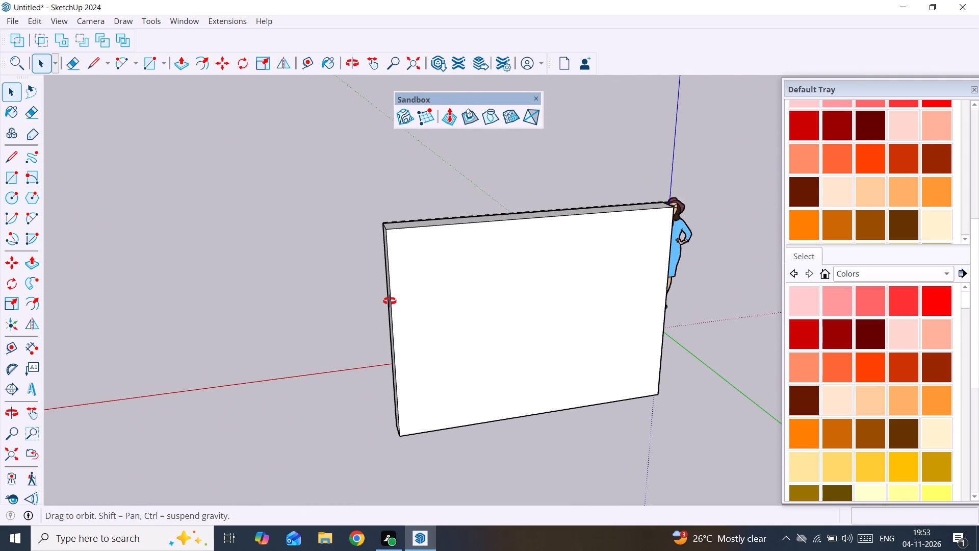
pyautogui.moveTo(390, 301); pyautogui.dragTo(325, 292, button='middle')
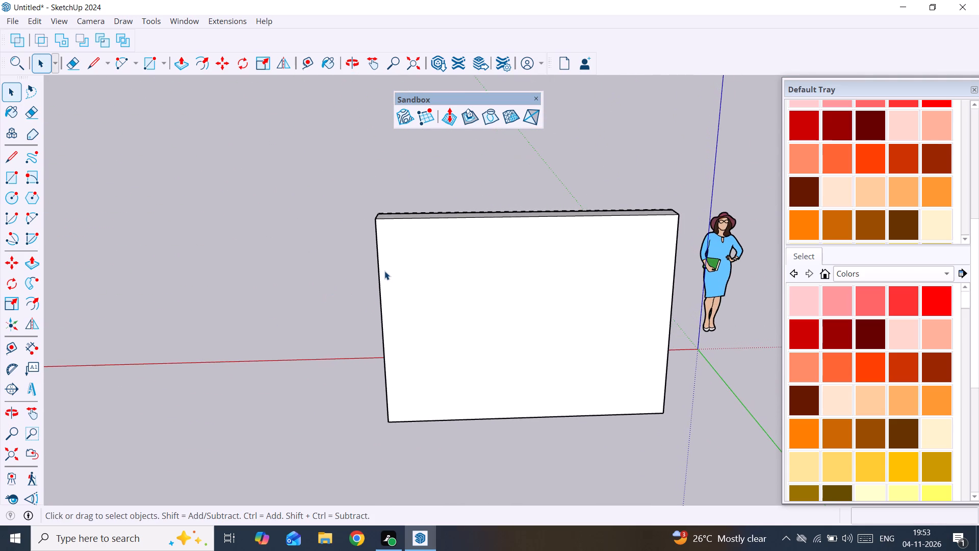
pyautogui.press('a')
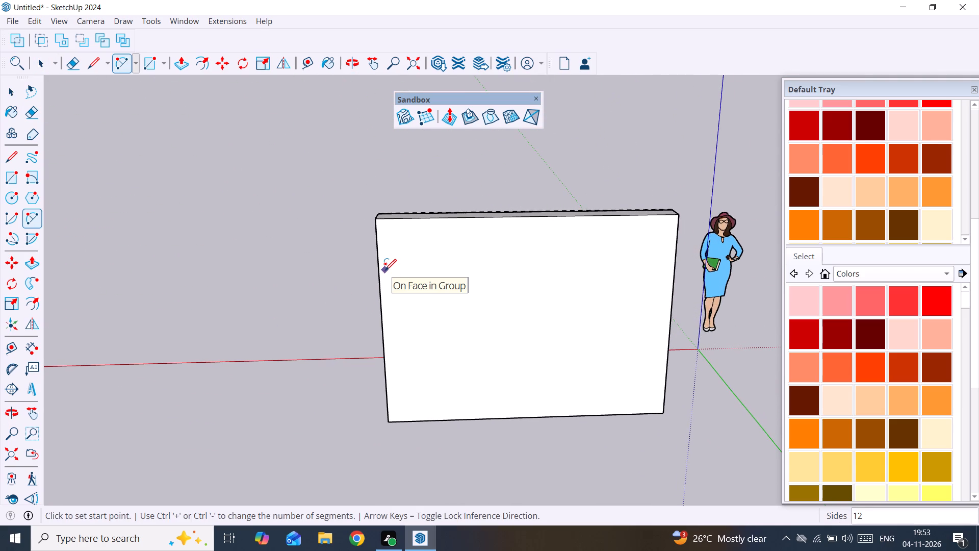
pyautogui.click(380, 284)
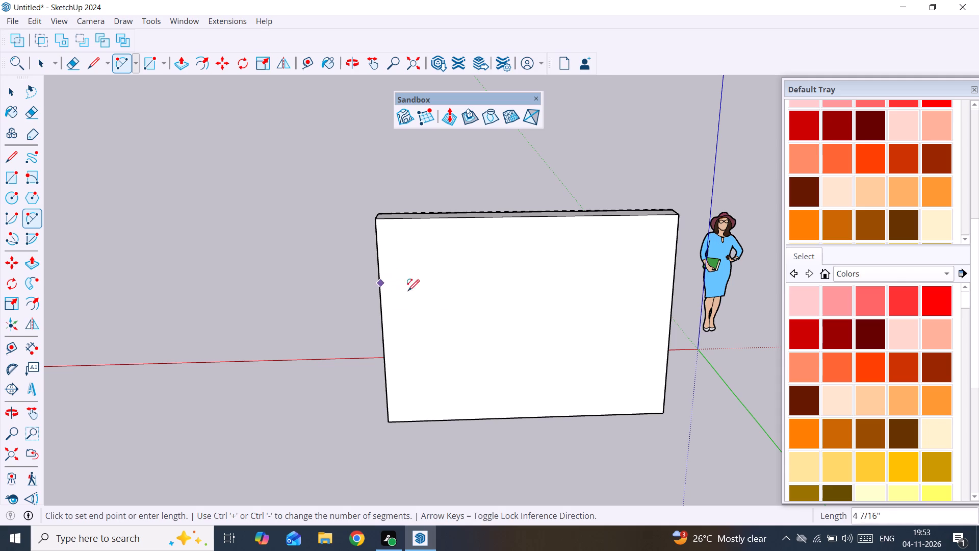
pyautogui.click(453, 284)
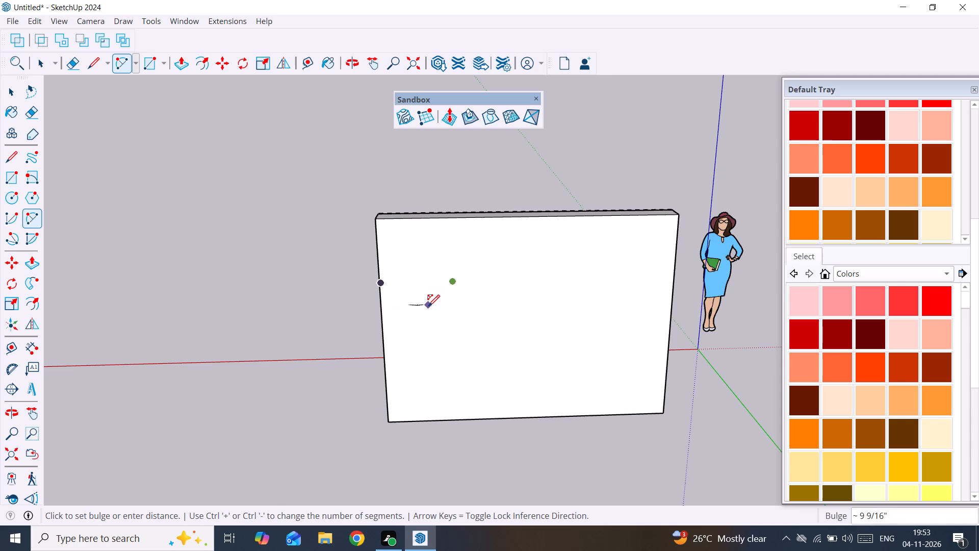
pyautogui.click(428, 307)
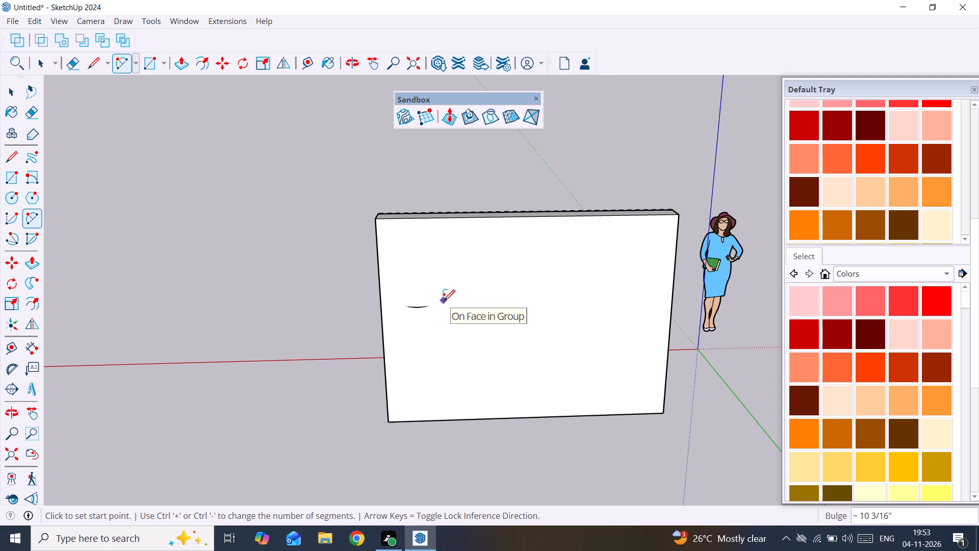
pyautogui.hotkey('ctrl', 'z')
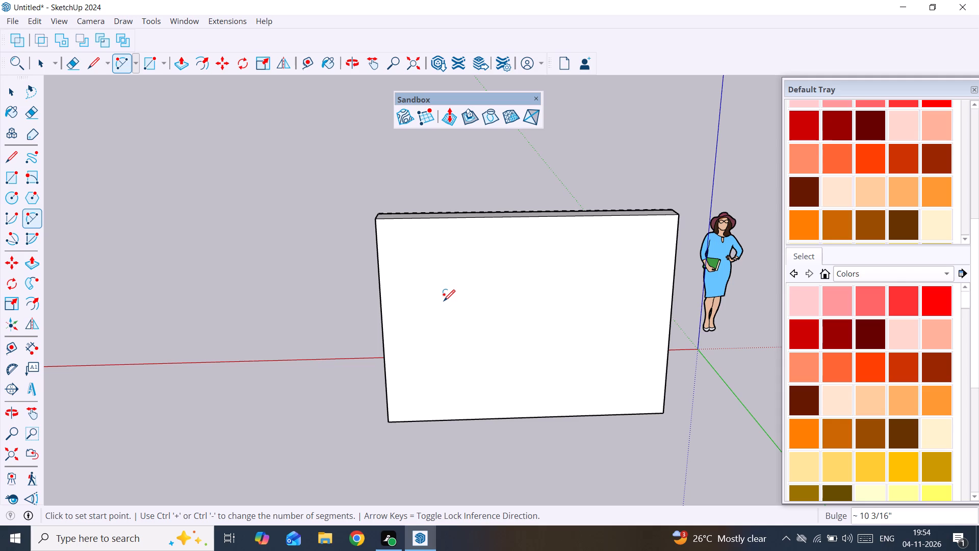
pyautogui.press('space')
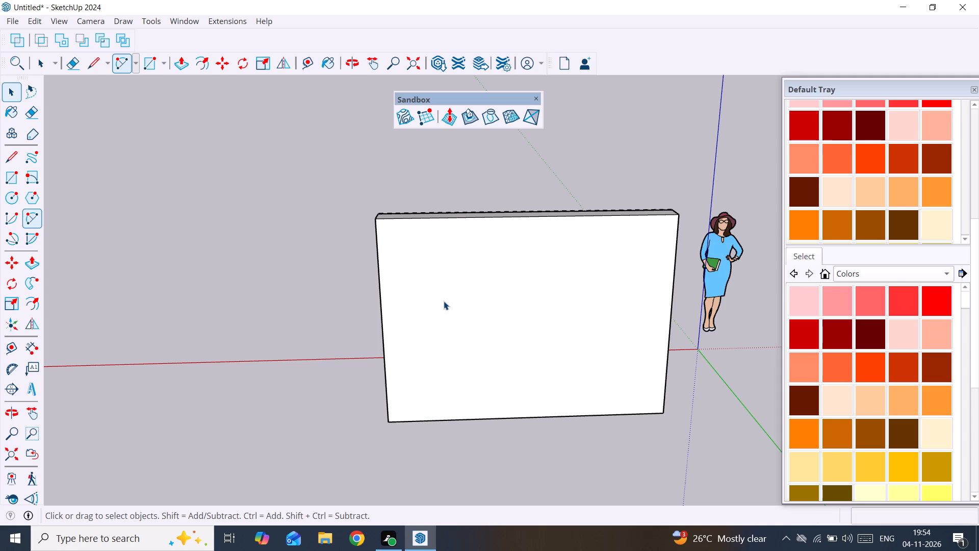
# Examine the panel from both sides, comparing the strip face and its end with the plain back face.
pyautogui.moveTo(301, 232); pyautogui.dragTo(706, 137, button='middle')
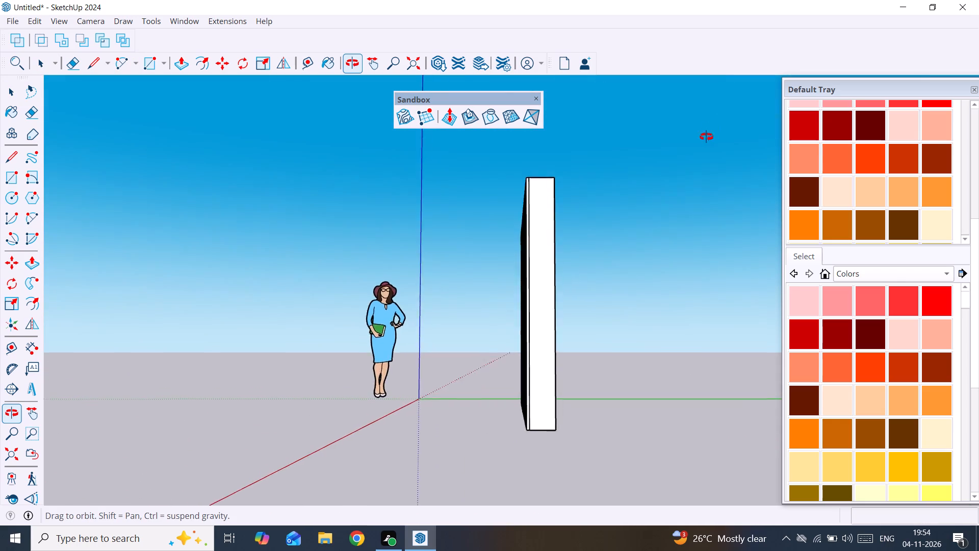
pyautogui.moveTo(706, 137); pyautogui.dragTo(339, 356, button='middle')
pyautogui.scroll(1, 339, 356)
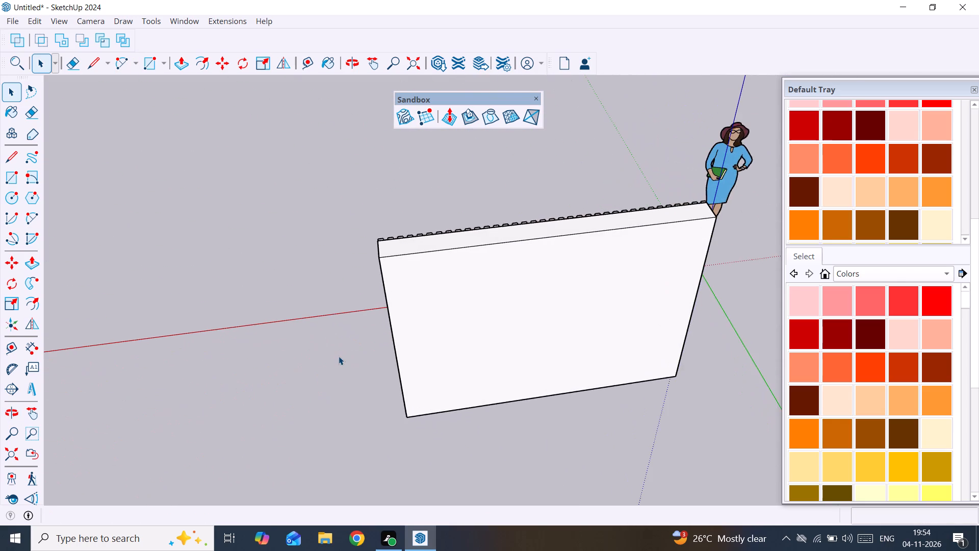
pyautogui.scroll(3, 339, 356)
pyautogui.moveTo(339, 356); pyautogui.dragTo(930, 280, button='middle')
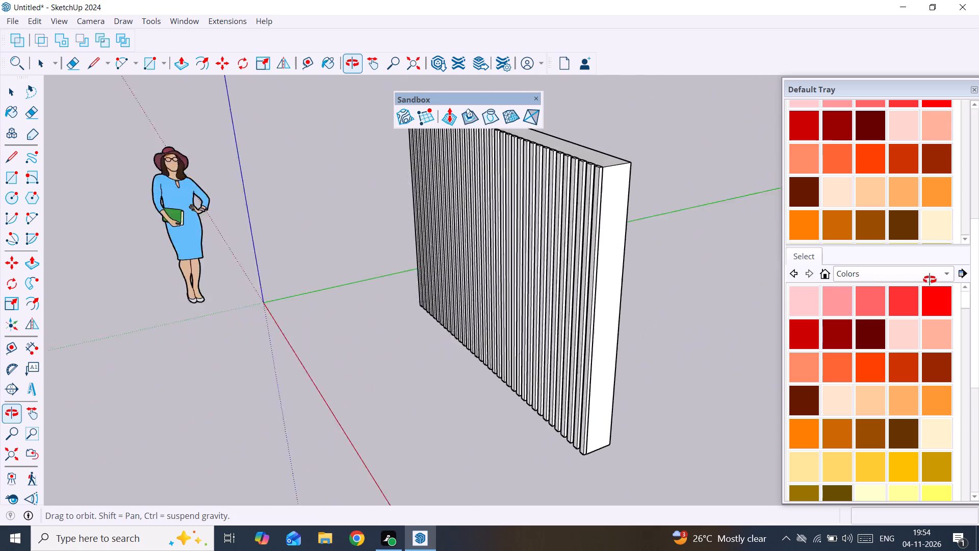
pyautogui.moveTo(930, 280); pyautogui.dragTo(932, 280, button='middle')
pyautogui.scroll(2, 263, 330)
pyautogui.moveTo(268, 329); pyautogui.dragTo(608, 435, button='middle')
pyautogui.scroll(4, 215, 187)
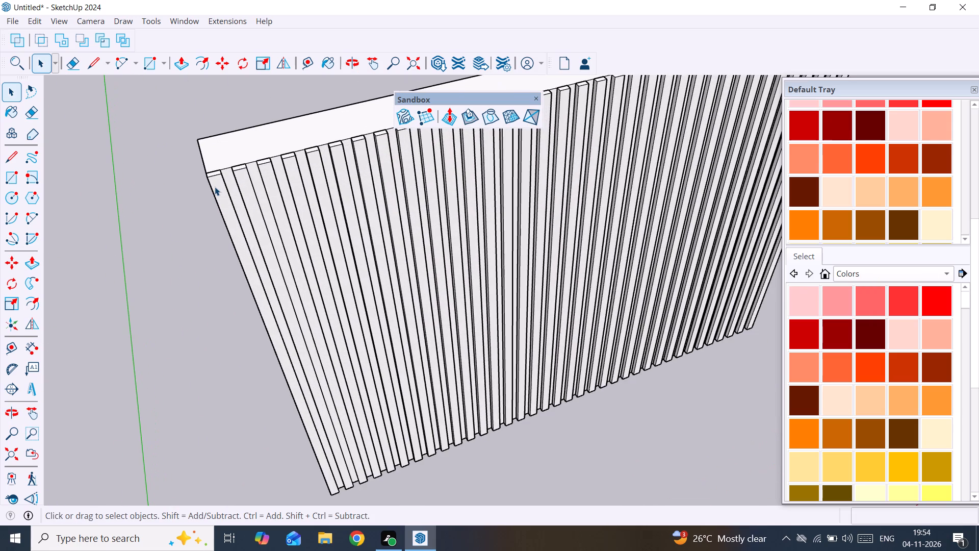
pyautogui.moveTo(128, 204); pyautogui.dragTo(778, 207, button='middle')
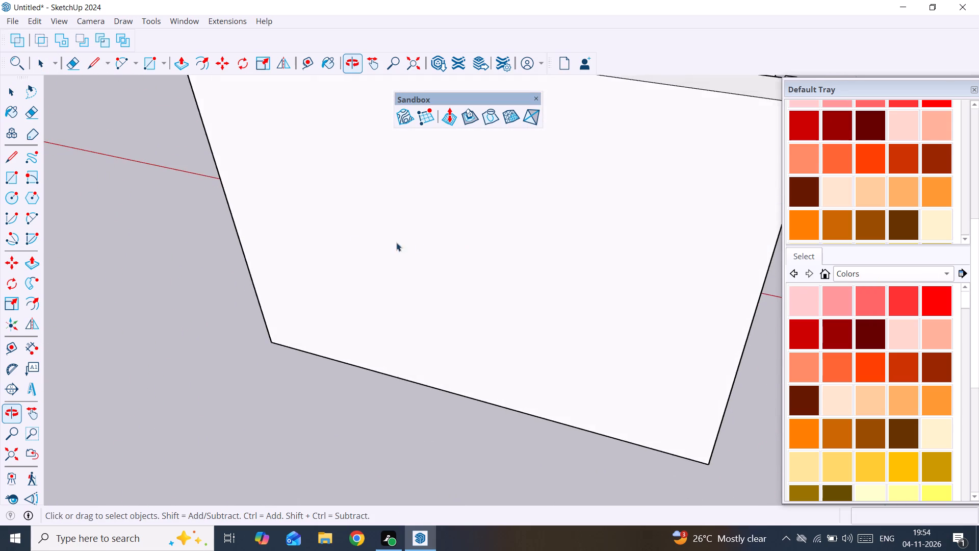
pyautogui.scroll(-7, 353, 239)
pyautogui.scroll(1, 269, 238)
pyautogui.moveTo(269, 238); pyautogui.dragTo(435, 216, button='middle')
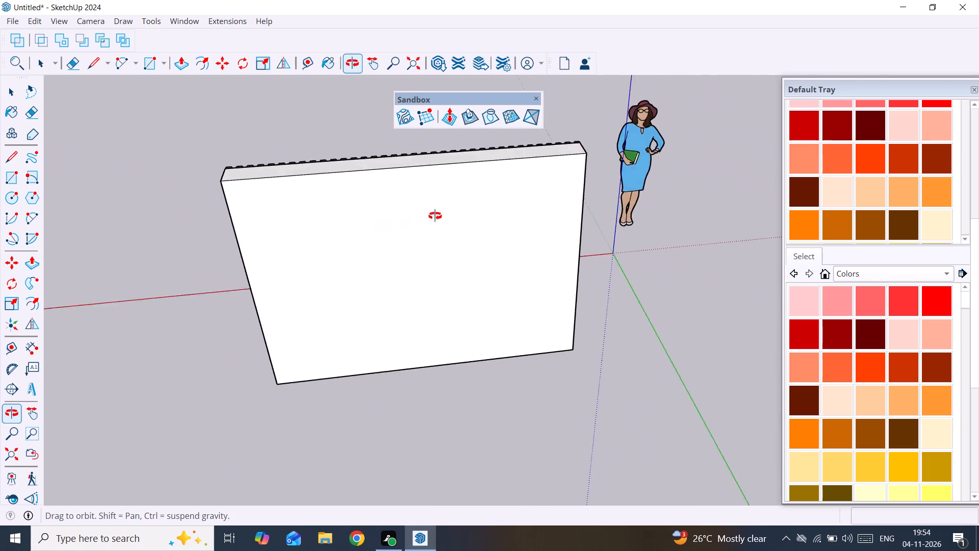
pyautogui.moveTo(435, 216); pyautogui.dragTo(517, 188, button='middle')
pyautogui.scroll(2, 228, 212)
pyautogui.moveTo(228, 212); pyautogui.dragTo(228, 198, button='middle')
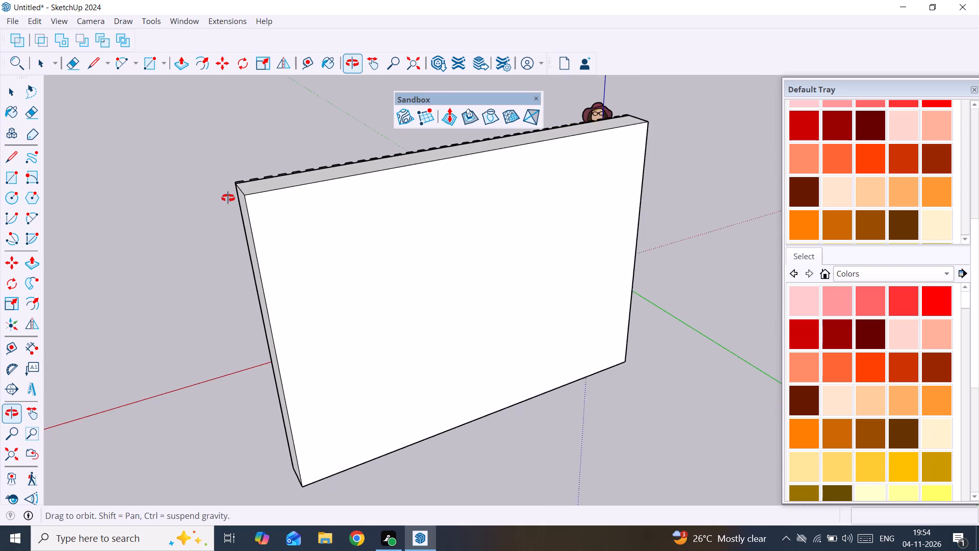
pyautogui.moveTo(228, 198); pyautogui.dragTo(226, 166, button='middle')
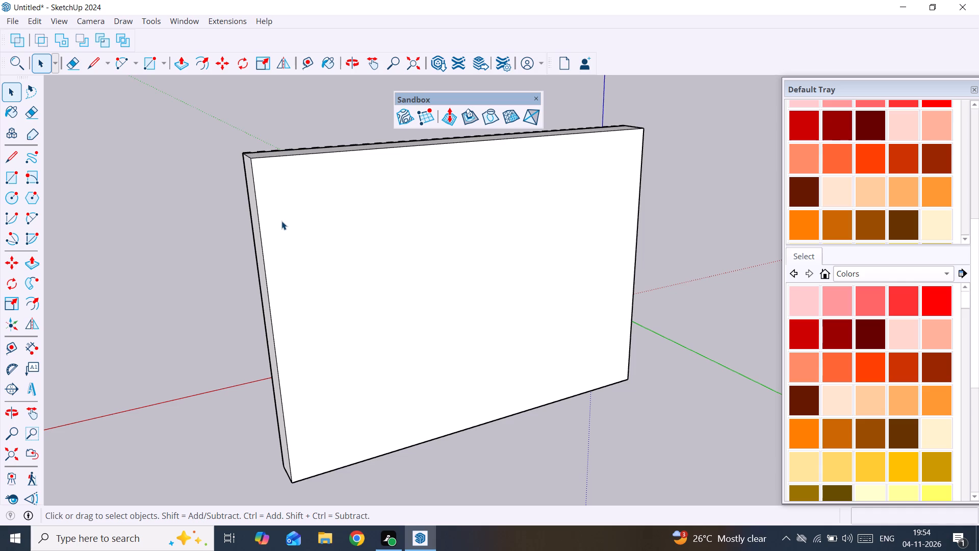
pyautogui.scroll(1, 268, 260)
pyautogui.scroll(-2, 268, 260)
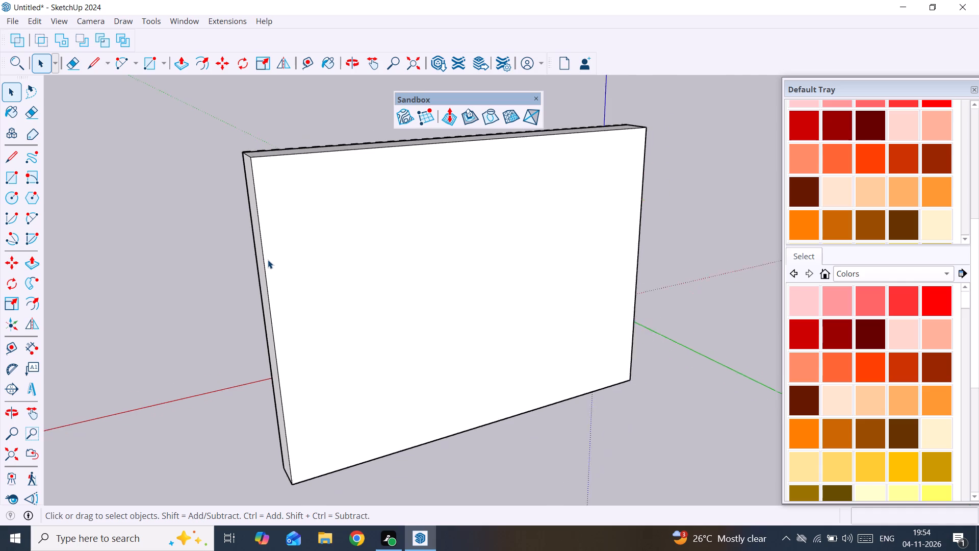
pyautogui.scroll(-2, 268, 260)
pyautogui.moveTo(279, 254); pyautogui.dragTo(178, 248, button='middle')
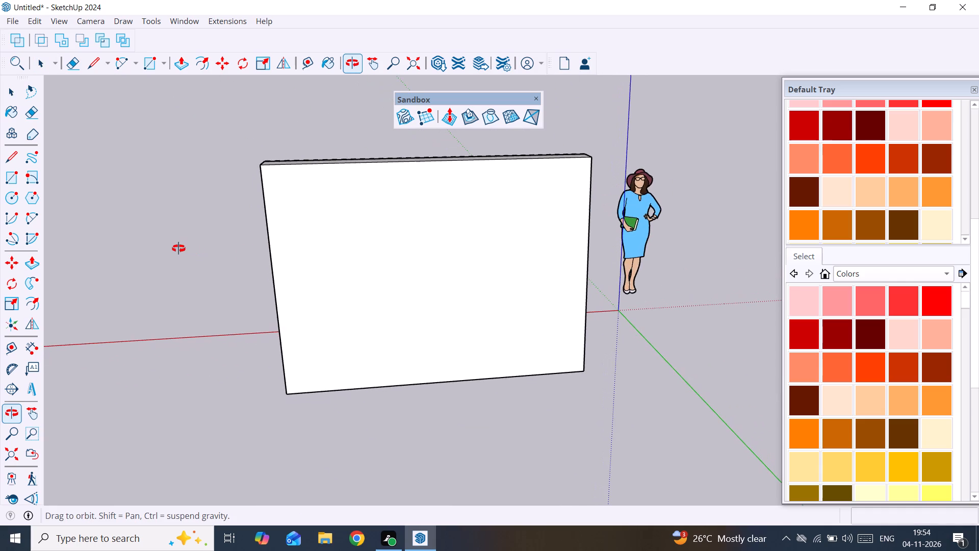
pyautogui.moveTo(178, 248); pyautogui.dragTo(384, 191, button='middle')
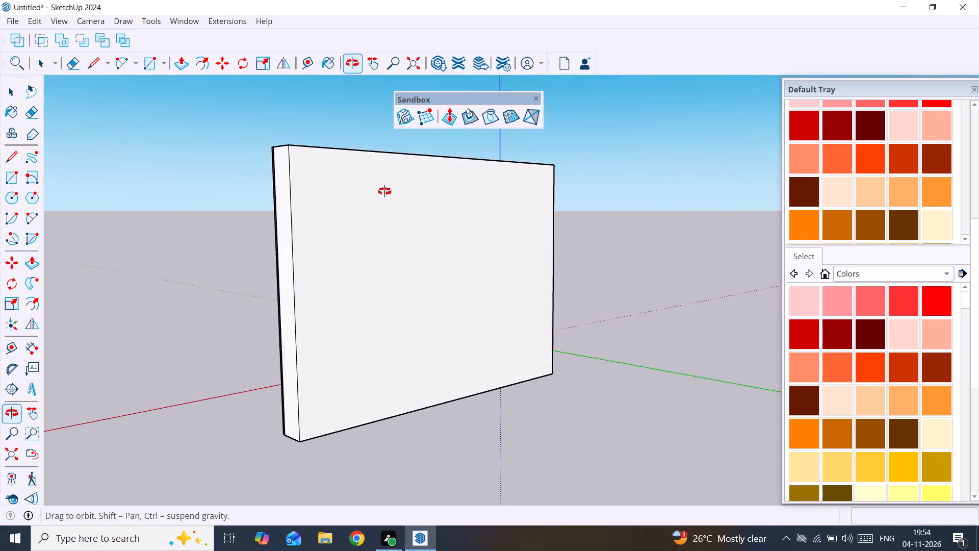
# Select the fourth raised strip from the slab's end on the strip face.
pyautogui.moveTo(384, 191); pyautogui.dragTo(664, 329, button='middle')
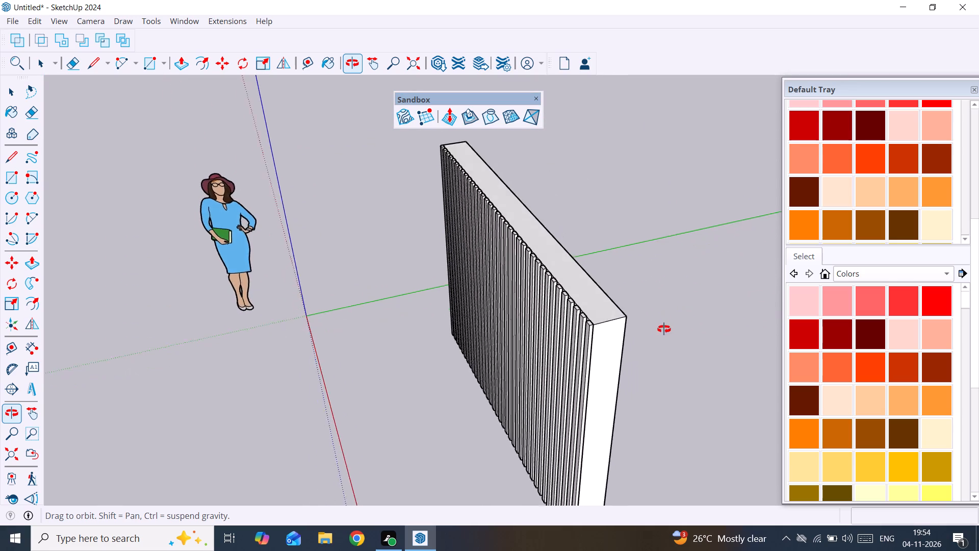
pyautogui.moveTo(664, 329); pyautogui.dragTo(661, 330, button='middle')
pyautogui.scroll(11, 562, 310)
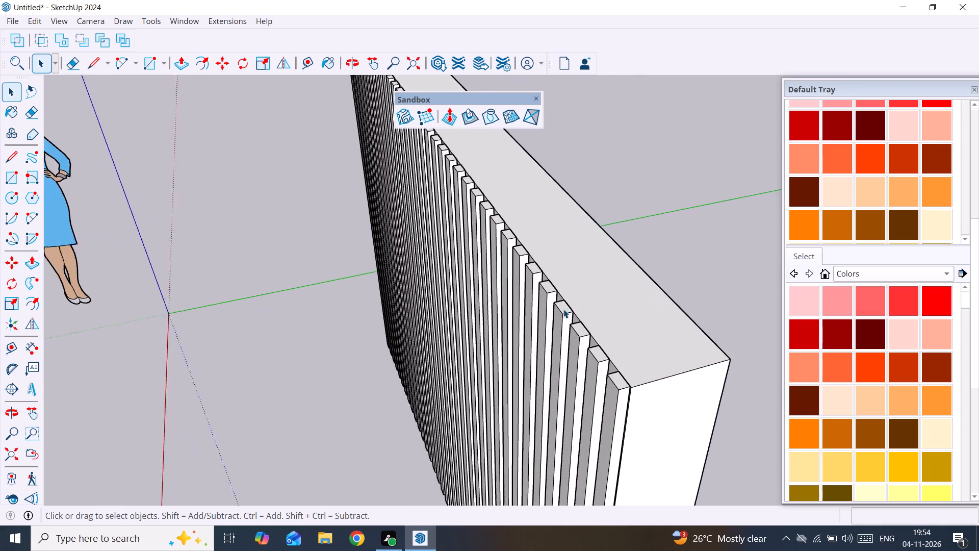
pyautogui.scroll(1, 563, 309)
pyautogui.click(563, 309)
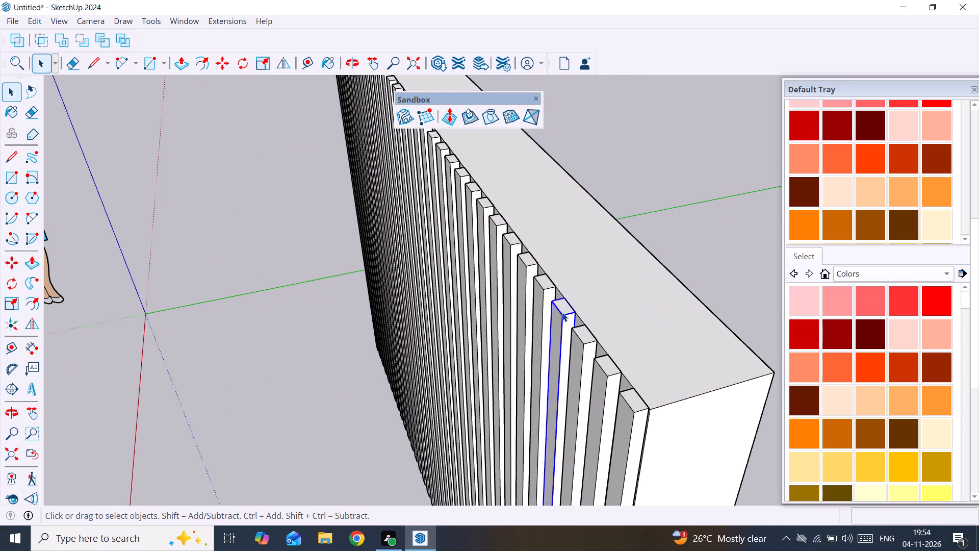
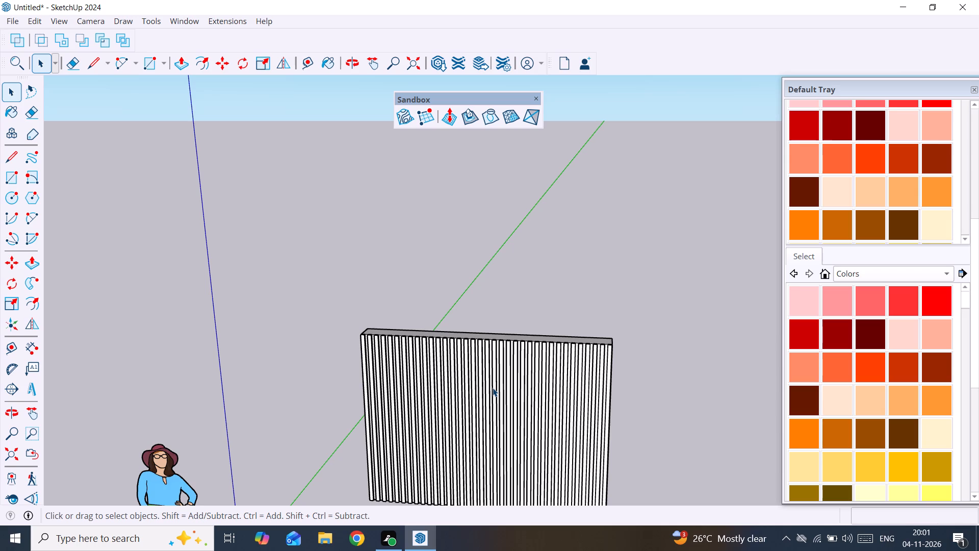
# Paint the slab and the first few raised strips near the middle of the panel with the palest pink from Colors.
pyautogui.click(806, 305)
pyautogui.scroll(4, 514, 359)
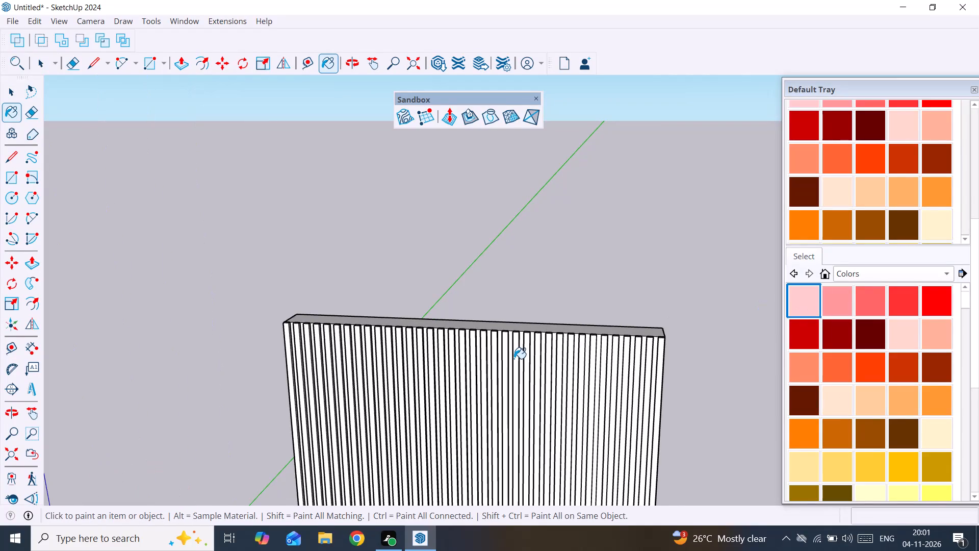
pyautogui.click(514, 359)
pyautogui.scroll(1, 514, 359)
pyautogui.moveTo(514, 359); pyautogui.dragTo(544, 385, button='middle')
pyautogui.click(531, 350)
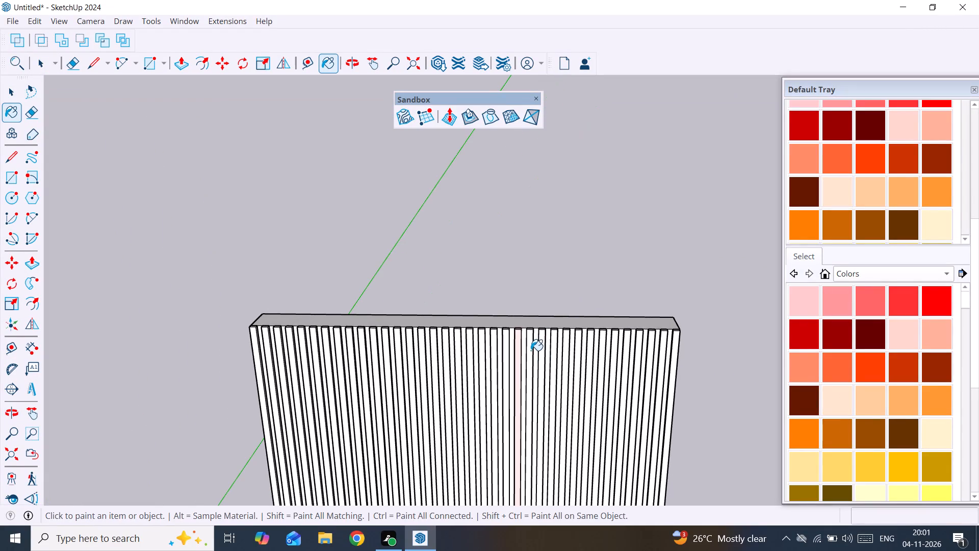
pyautogui.click(545, 343)
pyautogui.click(550, 340)
pyautogui.click(555, 339)
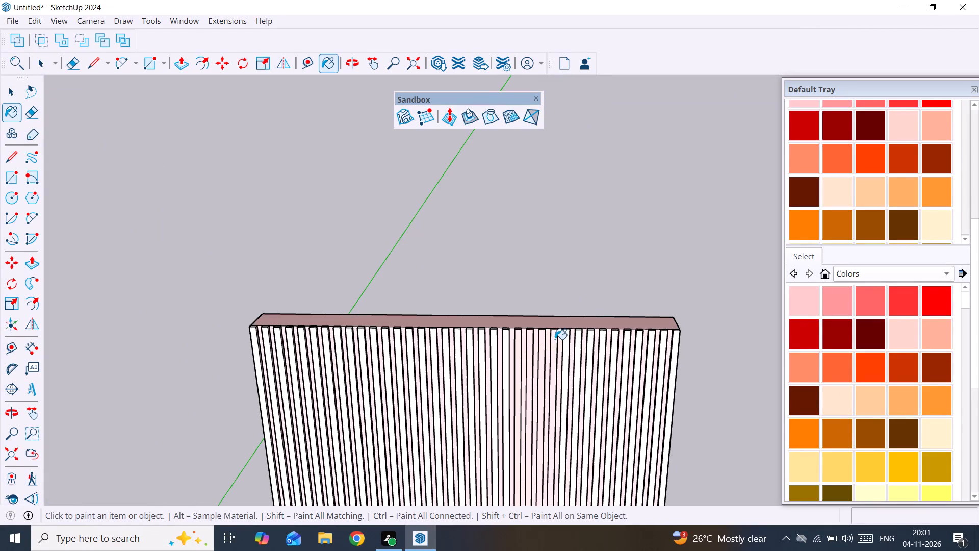
pyautogui.scroll(4, 555, 339)
pyautogui.click(572, 341)
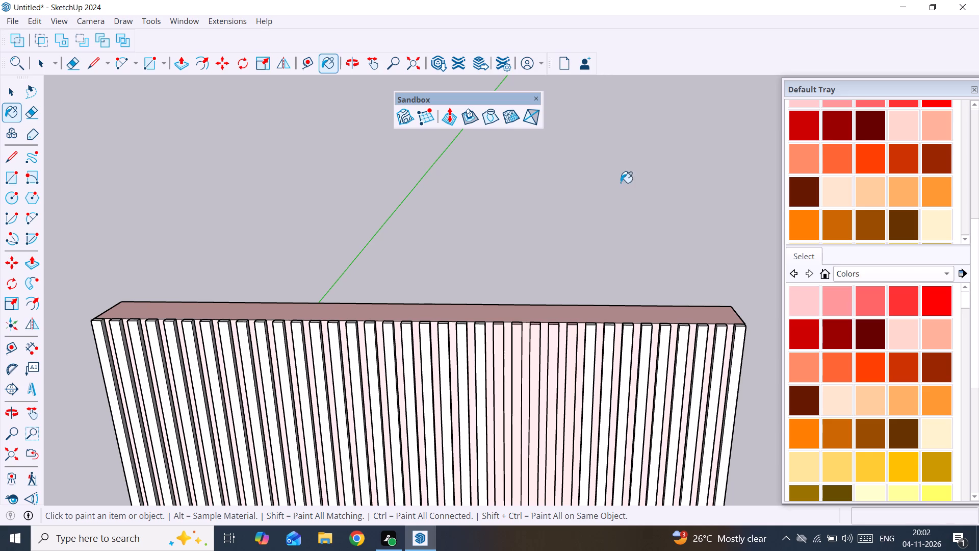
# Paint the remaining raised strips from the middle of the panel to its right-hand end with the same pale pink.
pyautogui.scroll(4, 590, 334)
pyautogui.click(589, 334)
pyautogui.click(619, 330)
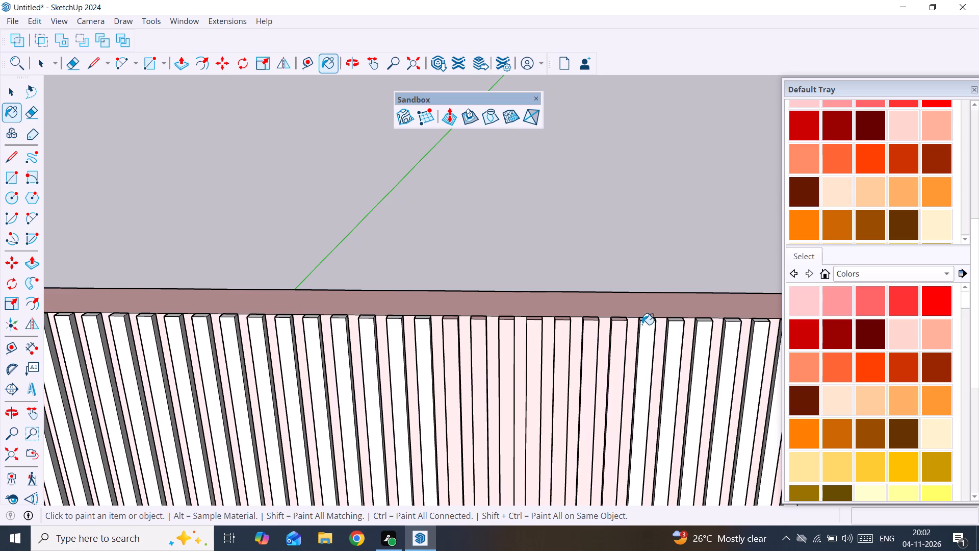
pyautogui.click(646, 323)
pyautogui.scroll(-8, 637, 335)
pyautogui.scroll(7, 647, 344)
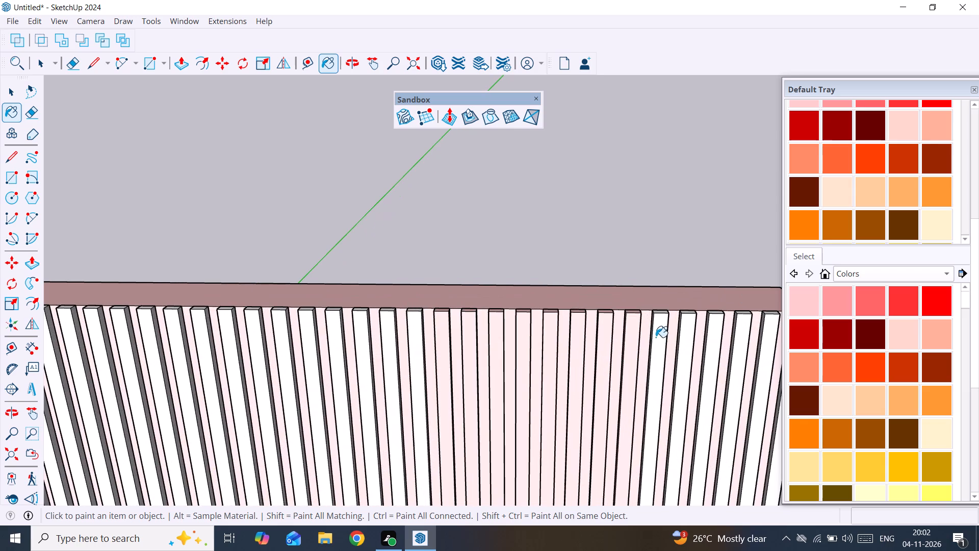
pyautogui.click(658, 335)
pyautogui.click(690, 322)
pyautogui.click(720, 322)
pyautogui.scroll(-4, 714, 341)
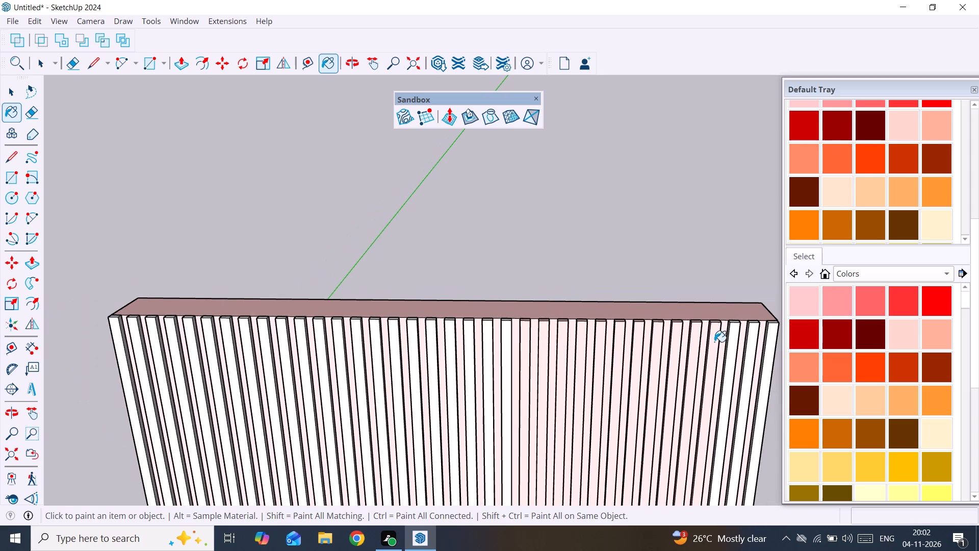
pyautogui.scroll(3, 764, 344)
pyautogui.click(770, 343)
pyautogui.click(752, 336)
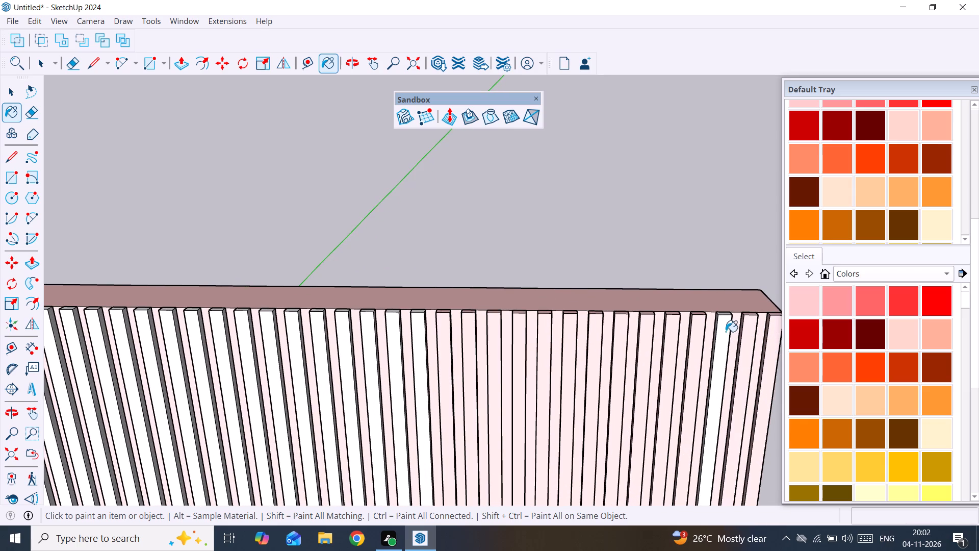
pyautogui.click(726, 332)
# Continue painting the raised strips pale pink from the middle toward the panel's other end, leaving the last seven.
pyautogui.click(361, 323)
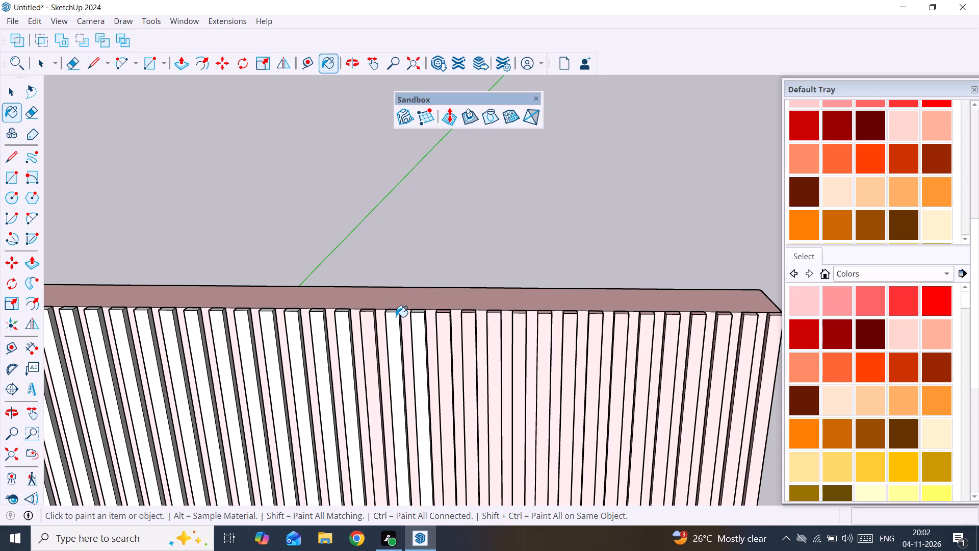
pyautogui.click(396, 317)
pyautogui.click(414, 321)
pyautogui.click(348, 320)
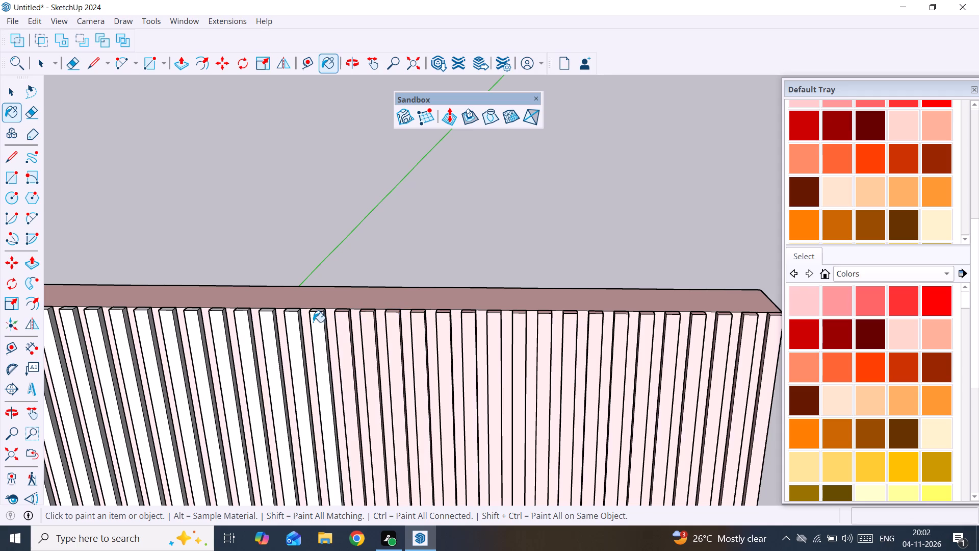
pyautogui.click(313, 322)
pyautogui.click(293, 322)
pyautogui.click(263, 320)
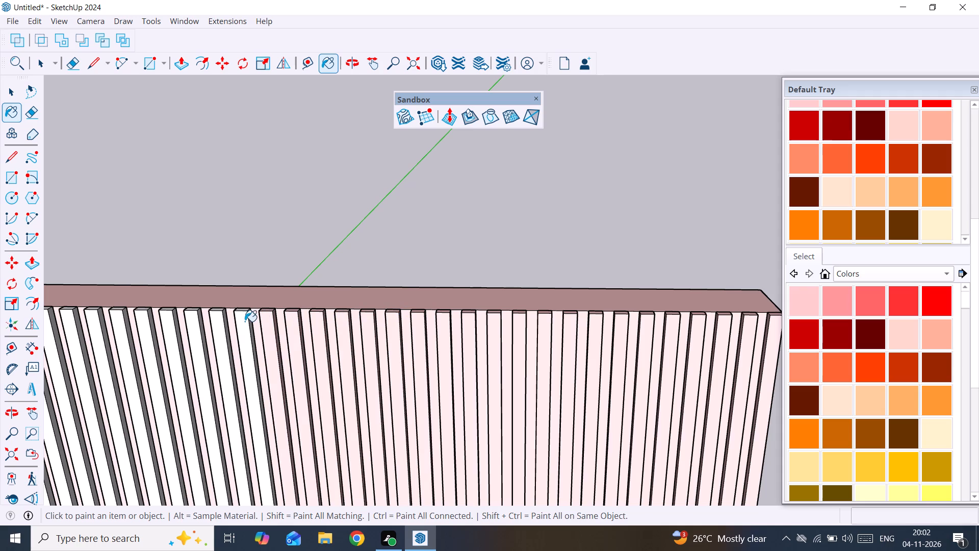
pyautogui.click(245, 321)
pyautogui.click(220, 321)
pyautogui.click(197, 322)
pyautogui.click(165, 328)
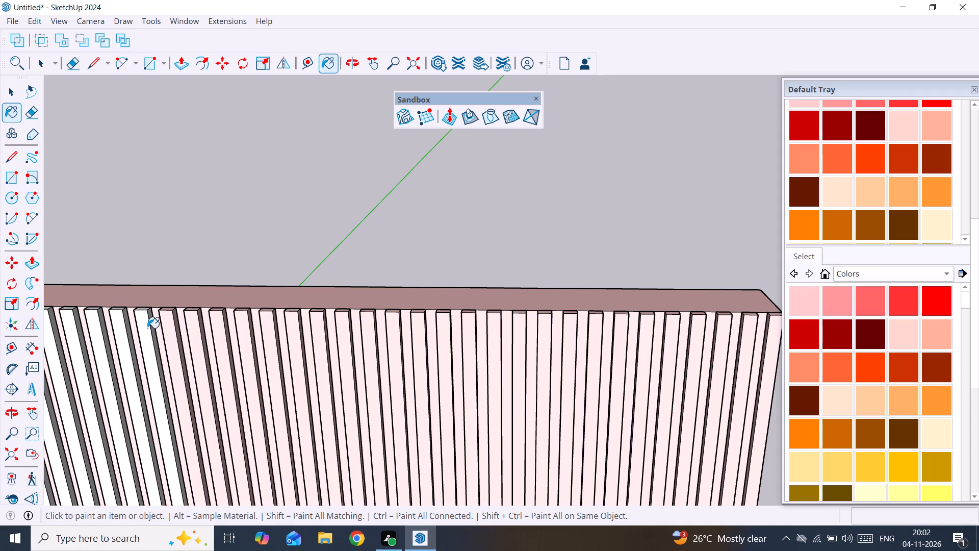
pyautogui.click(143, 328)
pyautogui.click(122, 329)
pyautogui.click(100, 329)
pyautogui.click(70, 330)
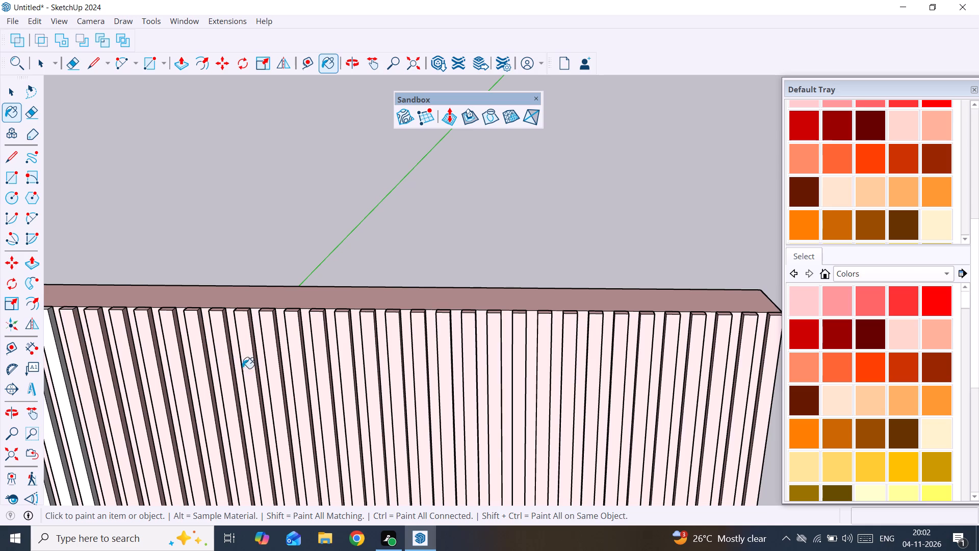
# Paint the last seven unpainted strips at the panel's left-hand end pale pink and finish painting.
pyautogui.scroll(-4, 262, 370)
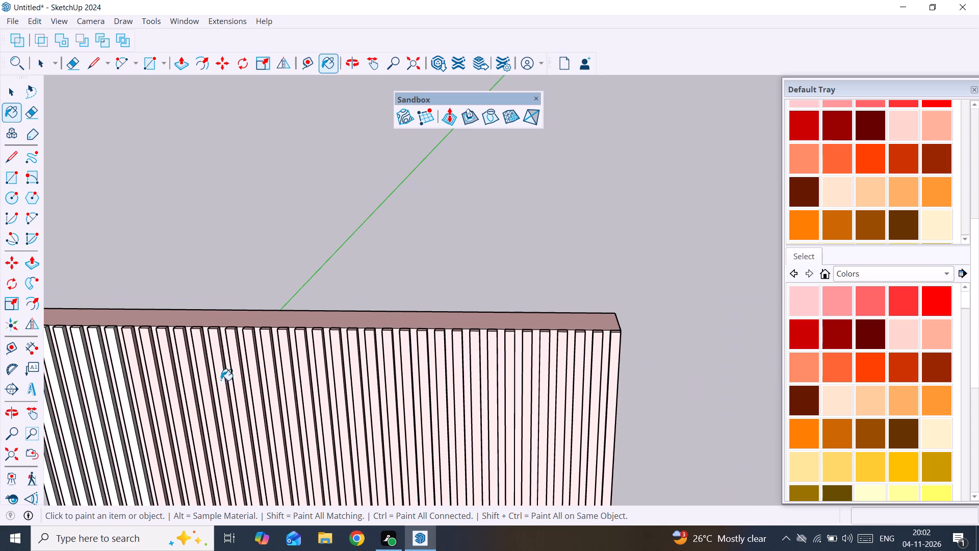
pyautogui.moveTo(178, 385); pyautogui.dragTo(571, 291, button='middle')
pyautogui.scroll(5, 535, 274)
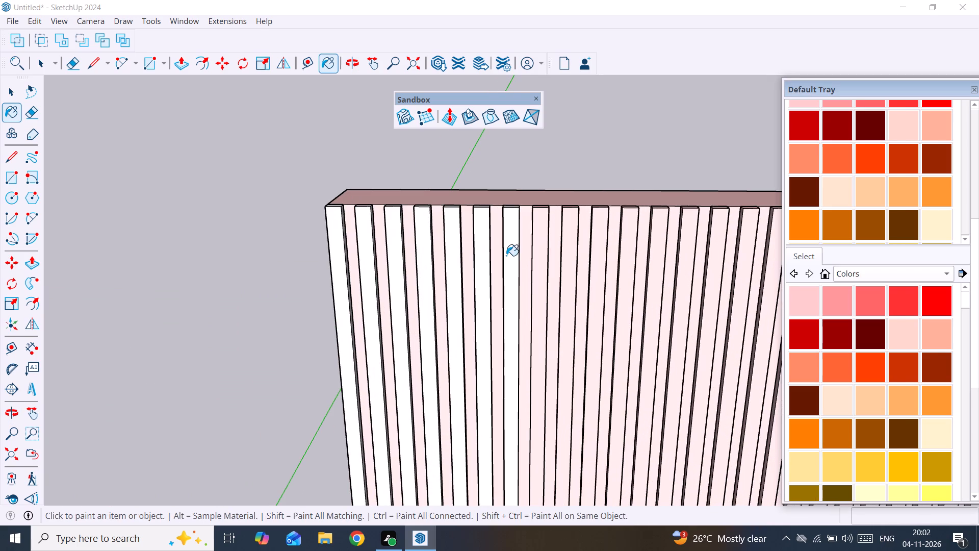
pyautogui.click(506, 251)
pyautogui.click(476, 237)
pyautogui.click(449, 239)
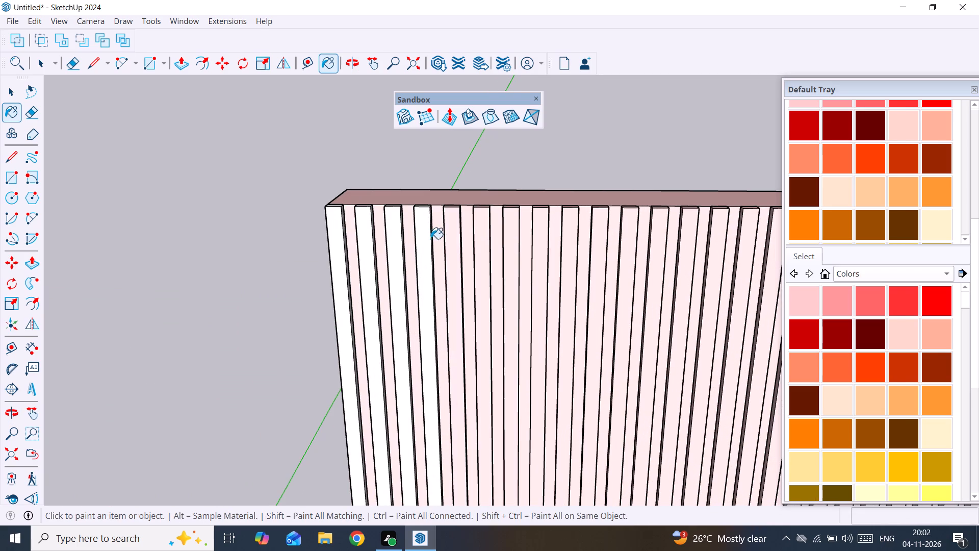
pyautogui.click(431, 239)
pyautogui.click(394, 237)
pyautogui.click(364, 237)
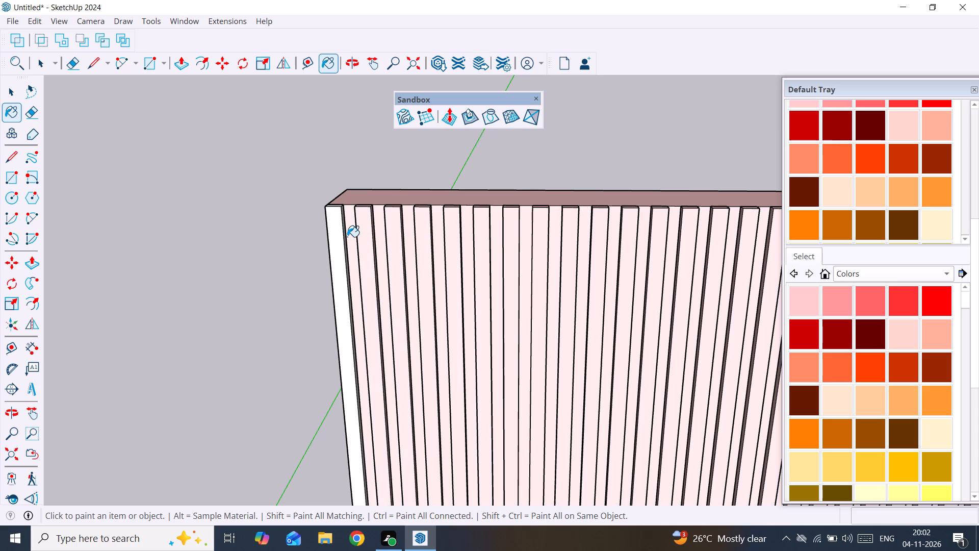
pyautogui.click(347, 237)
pyautogui.click(340, 237)
pyautogui.moveTo(344, 237); pyautogui.dragTo(641, 255, button='middle')
pyautogui.press('space')
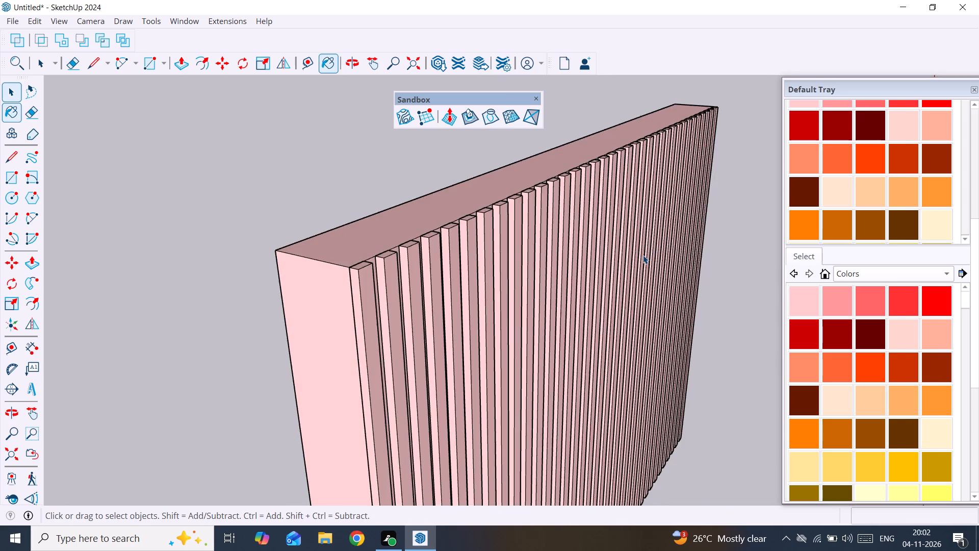
# Paint the slab behind the strips with the pale peach colour next to the dark brown.
pyautogui.scroll(-4, 643, 255)
pyautogui.scroll(2, 650, 256)
pyautogui.moveTo(686, 273); pyautogui.dragTo(796, 307, button='middle')
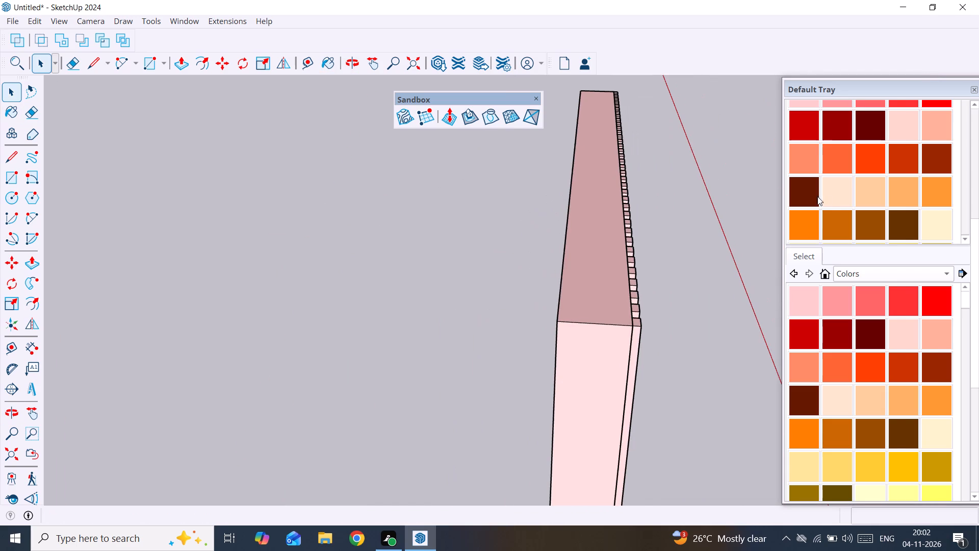
pyautogui.click(827, 197)
pyautogui.click(585, 229)
pyautogui.moveTo(627, 260); pyautogui.dragTo(553, 249, button='middle')
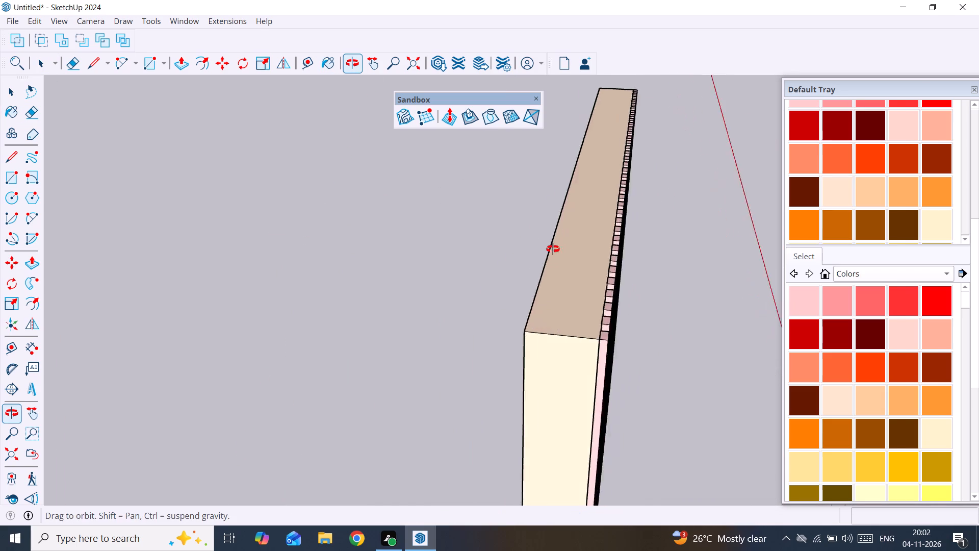
pyautogui.moveTo(553, 249); pyautogui.dragTo(376, 232, button='middle')
pyautogui.press('space')
# Examine the painted panel from its strip side, comparing the pink strips with the peach slab around and between them.
pyautogui.scroll(-7, 479, 253)
pyautogui.moveTo(479, 276); pyautogui.dragTo(467, 267, button='middle')
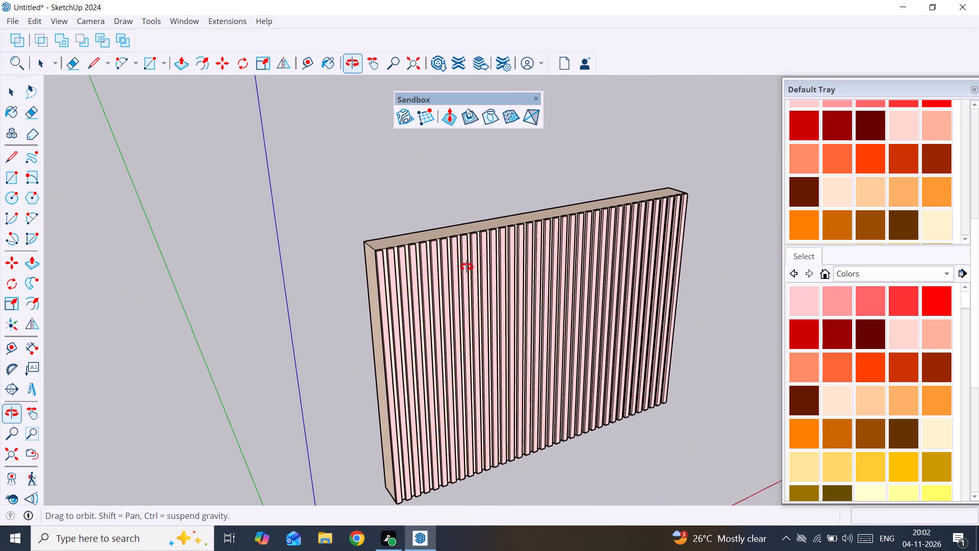
pyautogui.moveTo(467, 267); pyautogui.dragTo(443, 343, button='middle')
pyautogui.scroll(2, 438, 338)
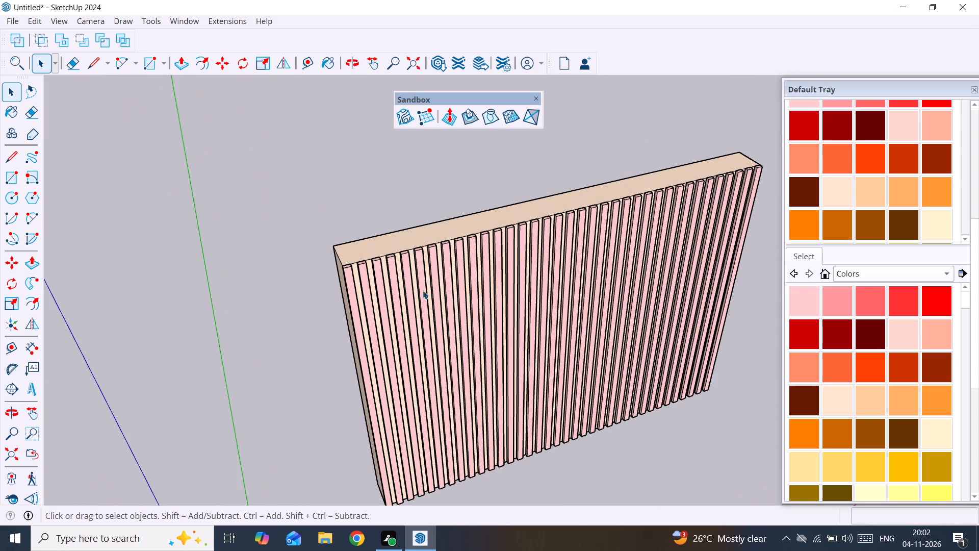
pyautogui.scroll(2, 423, 290)
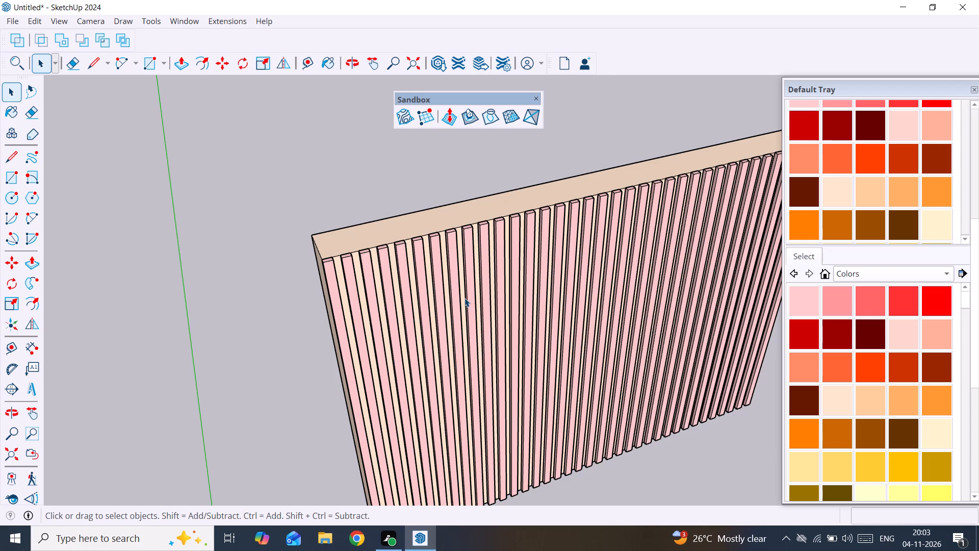
pyautogui.scroll(-4, 439, 237)
pyautogui.scroll(3, 438, 236)
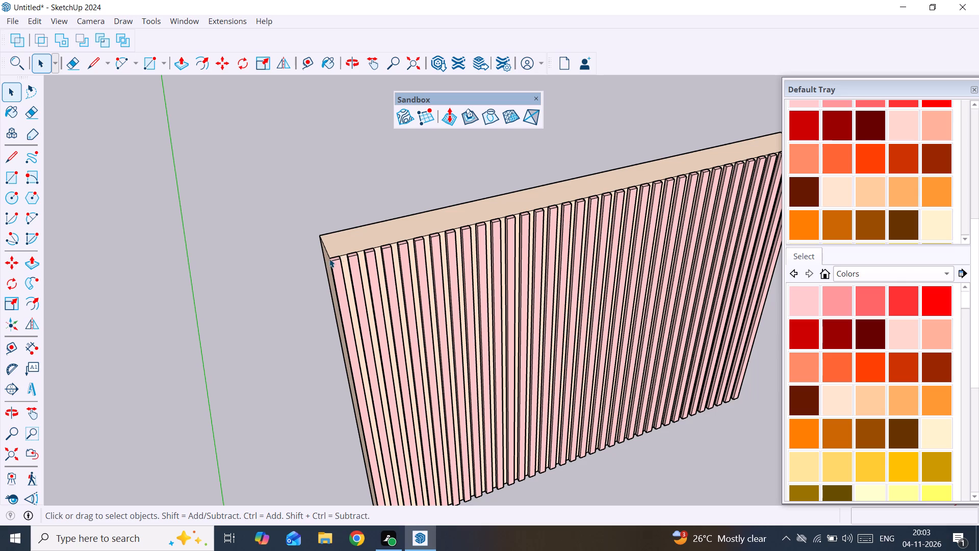
pyautogui.moveTo(372, 289); pyautogui.dragTo(370, 298, button='middle')
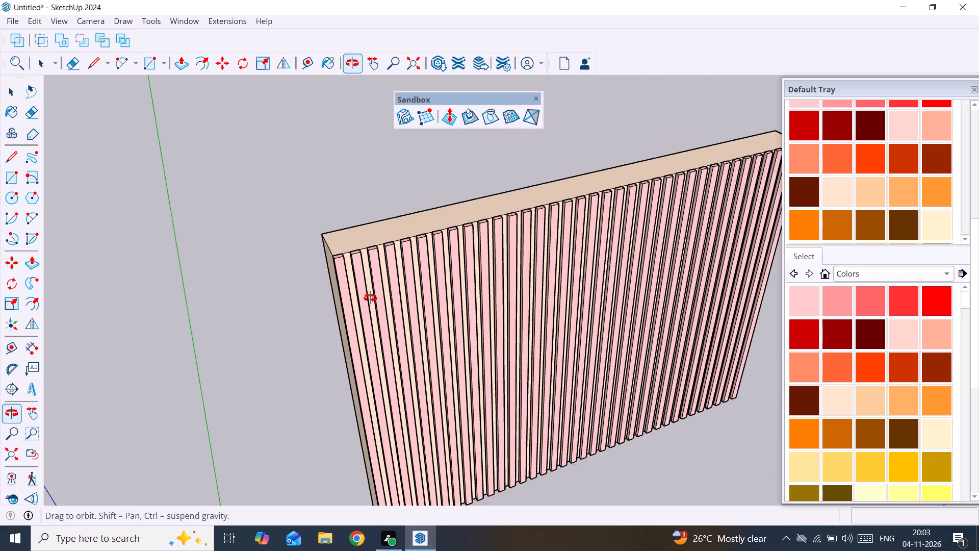
pyautogui.moveTo(370, 298); pyautogui.dragTo(367, 297, button='middle')
pyautogui.scroll(2, 367, 297)
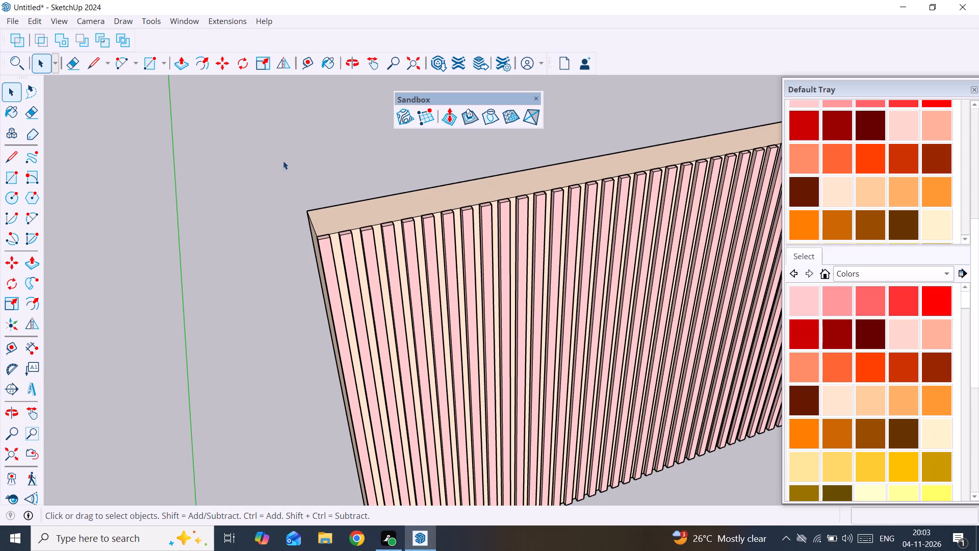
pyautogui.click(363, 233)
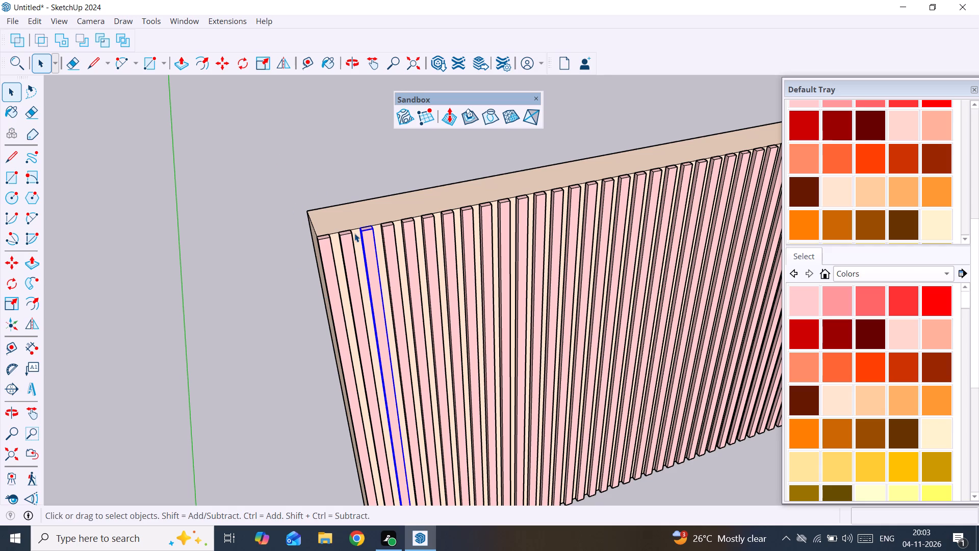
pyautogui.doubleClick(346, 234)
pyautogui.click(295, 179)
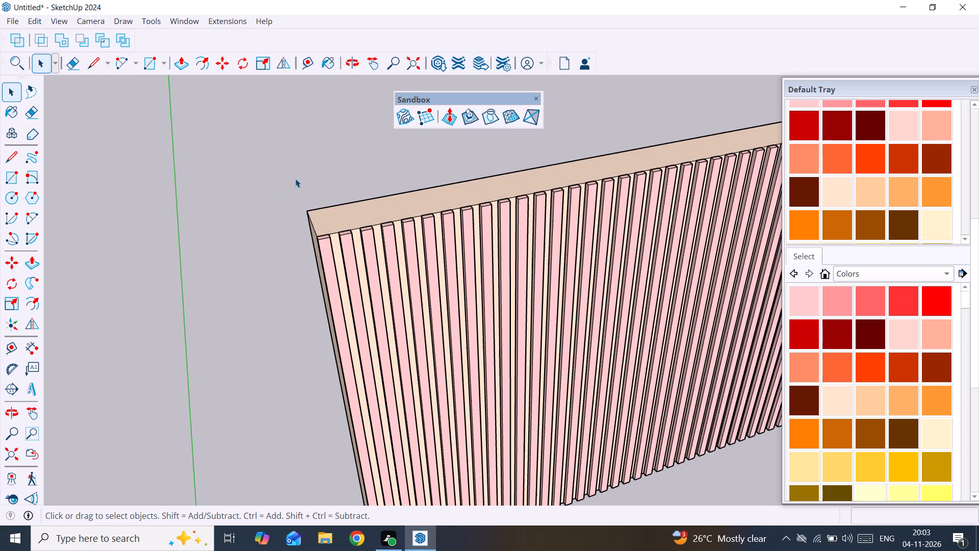
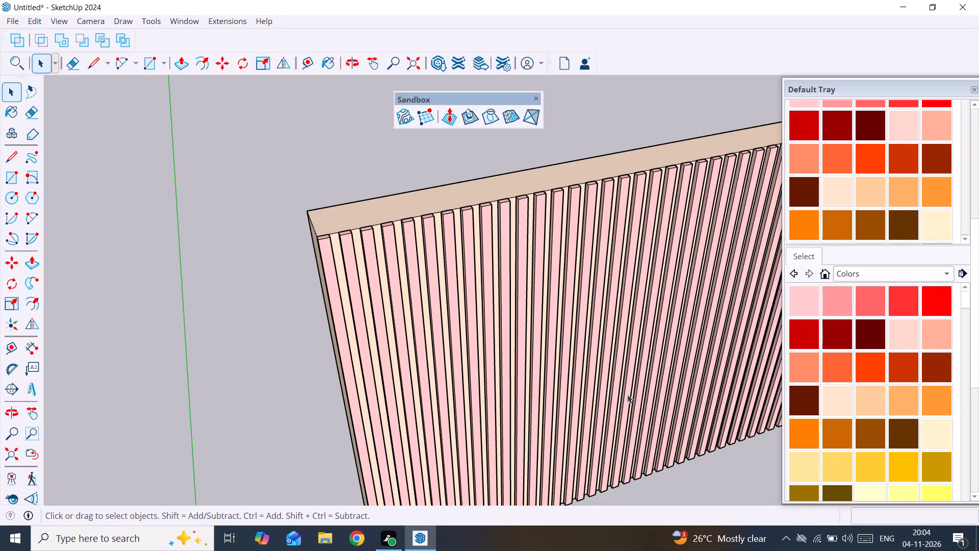
# Examine the painted panel's strip side, top edge and slab end from its near upper corner.
pyautogui.scroll(-3, 669, 388)
pyautogui.moveTo(626, 365); pyautogui.dragTo(485, 378, button='middle')
pyautogui.moveTo(481, 376); pyautogui.dragTo(540, 299, button='middle')
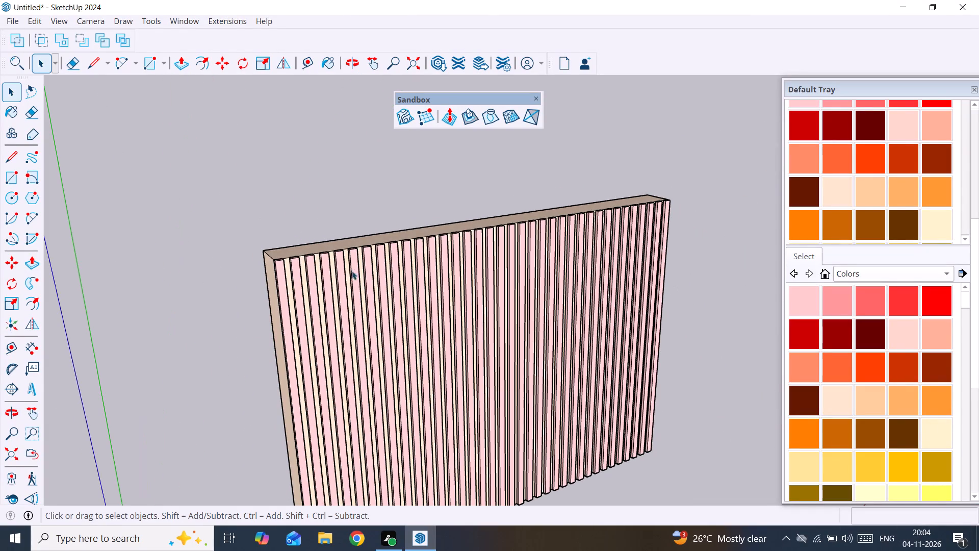
pyautogui.scroll(5, 342, 265)
pyautogui.moveTo(292, 266); pyautogui.dragTo(406, 297, button='middle')
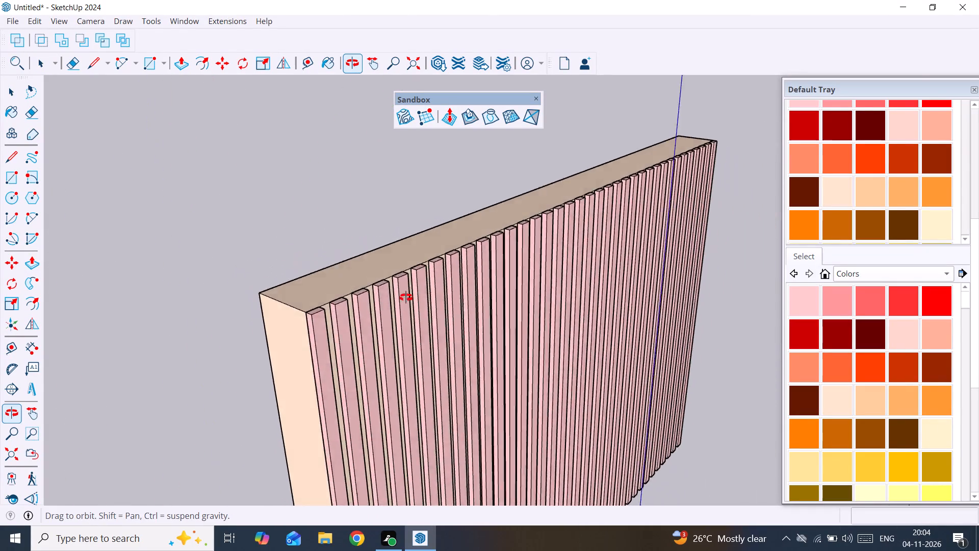
pyautogui.moveTo(406, 297); pyautogui.dragTo(424, 300, button='middle')
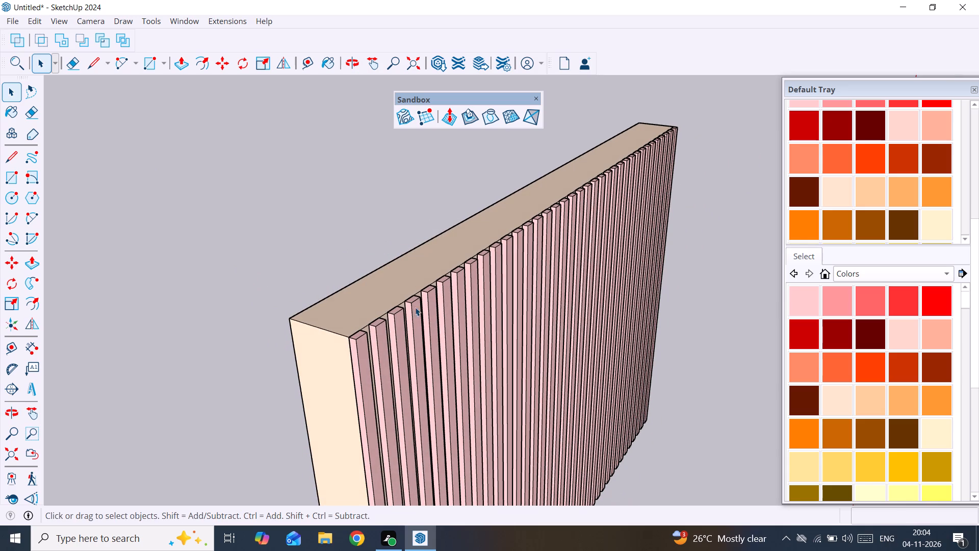
# Draw a flat rectangle about 9' 6" by 4' 3" on the ground beside the striped panel.
pyautogui.press('r')
pyautogui.scroll(1, 384, 316)
pyautogui.scroll(-5, 353, 341)
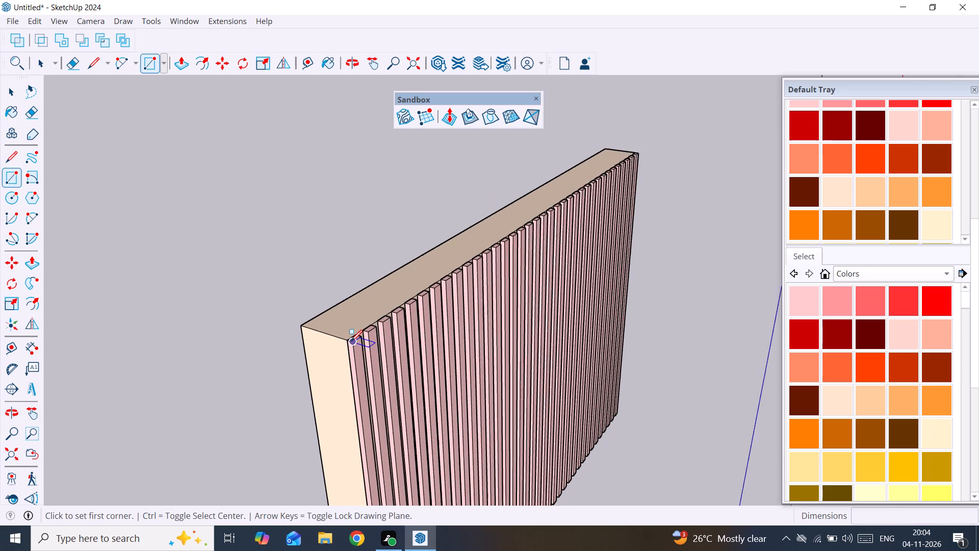
pyautogui.scroll(-13, 351, 341)
pyautogui.moveTo(514, 364); pyautogui.dragTo(326, 360, button='middle')
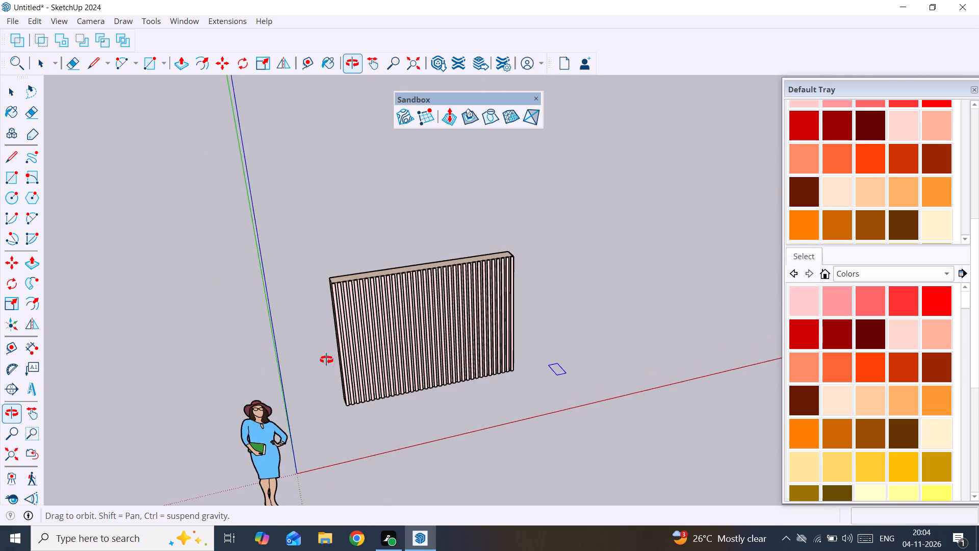
pyautogui.moveTo(326, 360); pyautogui.dragTo(326, 359, button='middle')
pyautogui.scroll(6, 563, 345)
pyautogui.keyDown('shift'); pyautogui.moveTo(534, 356); pyautogui.dragTo(513, 363, button='middle'); pyautogui.keyUp('shift')
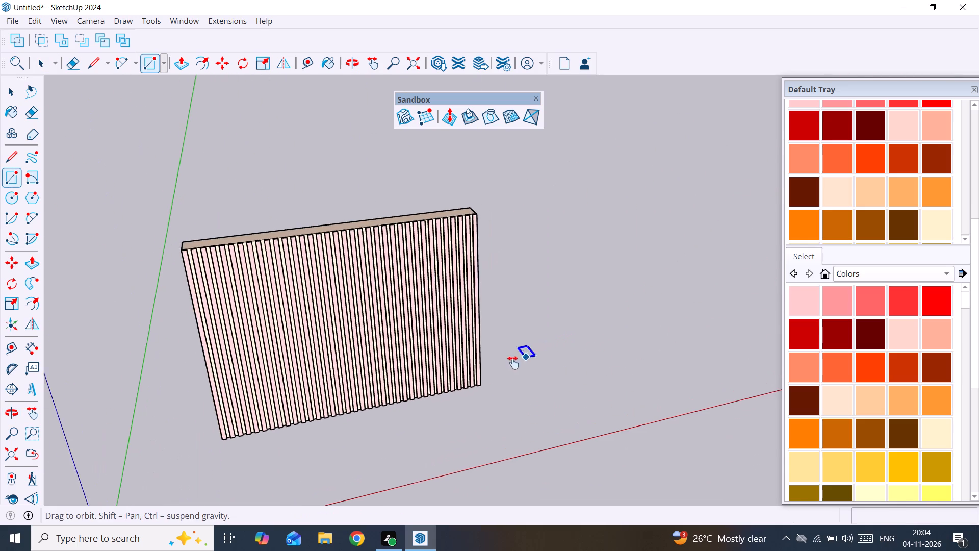
pyautogui.keyDown('shift'); pyautogui.moveTo(513, 363); pyautogui.dragTo(431, 372, button='middle'); pyautogui.keyUp('shift')
pyautogui.moveTo(430, 372); pyautogui.dragTo(370, 394, button='middle')
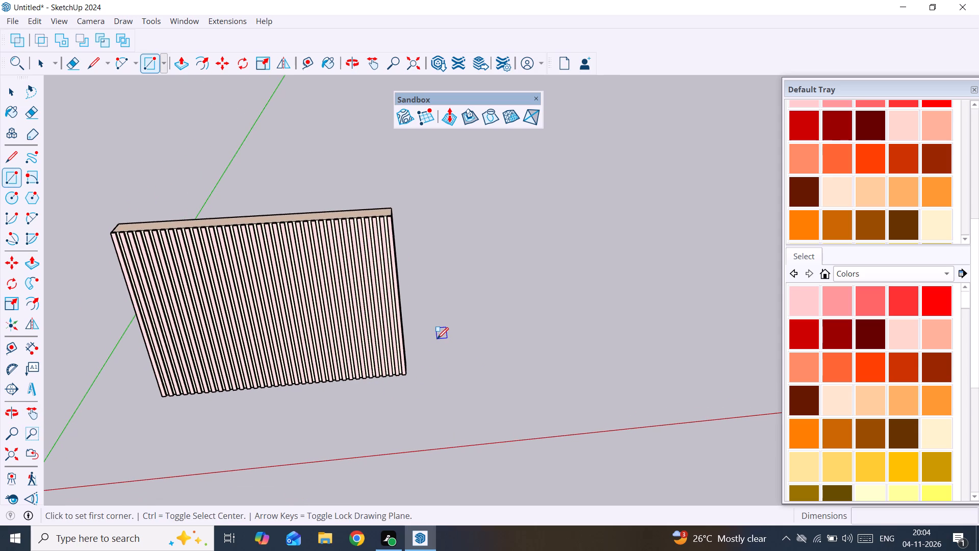
pyautogui.press('space')
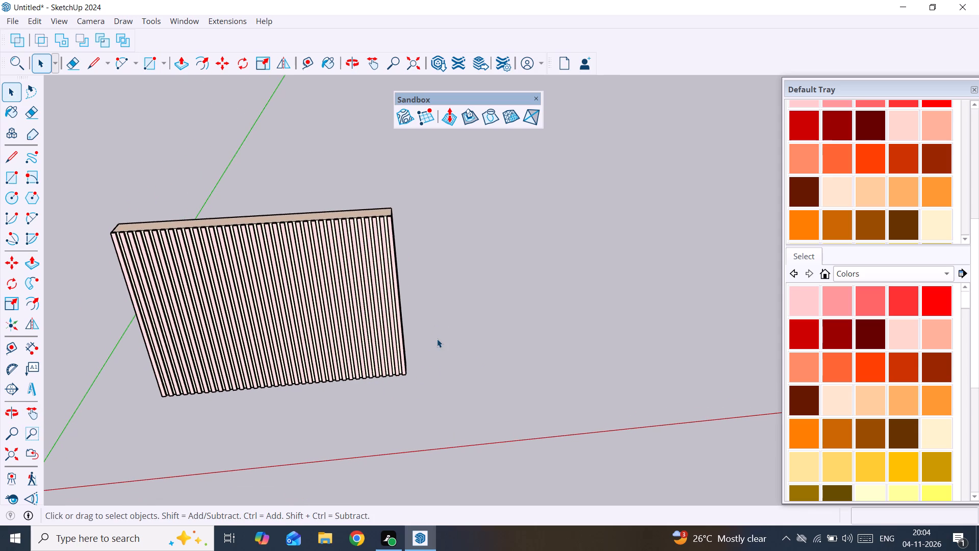
pyautogui.press('r')
pyautogui.click(437, 339)
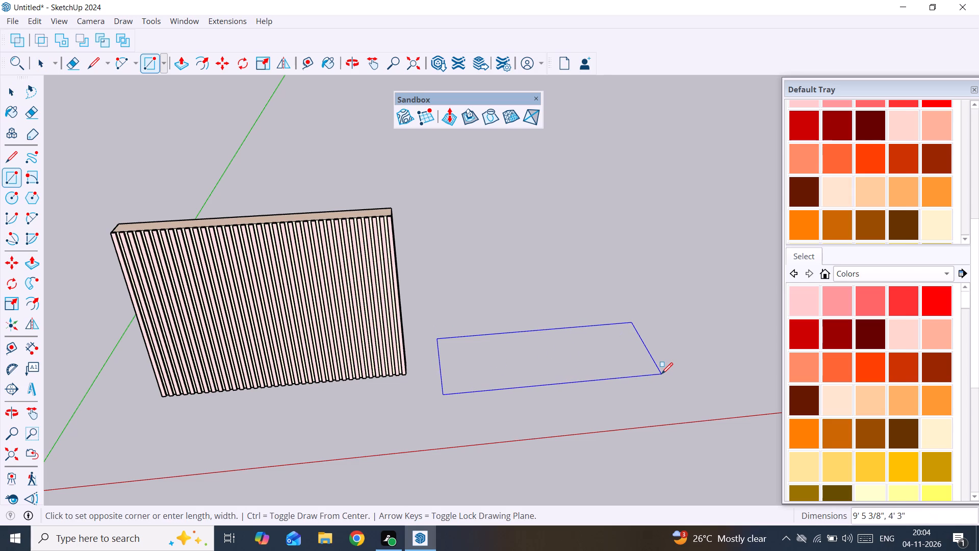
pyautogui.click(667, 374)
pyautogui.scroll(2, 532, 386)
pyautogui.moveTo(531, 386); pyautogui.dragTo(527, 498, button='middle')
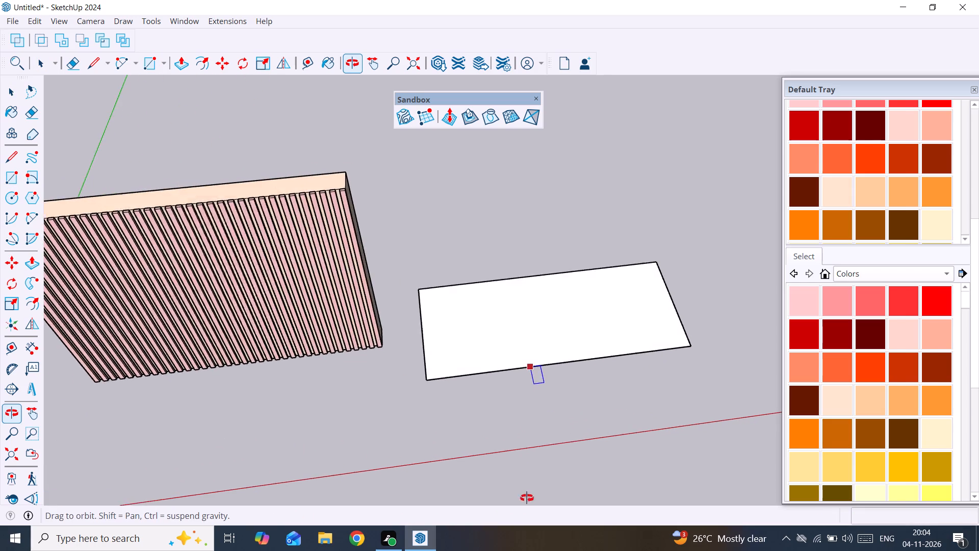
pyautogui.moveTo(527, 498); pyautogui.dragTo(520, 515, button='middle')
# Delete the new rectangle's face, keeping its four outline edges.
pyautogui.press('space')
pyautogui.scroll(3, 456, 302)
pyautogui.click(456, 302)
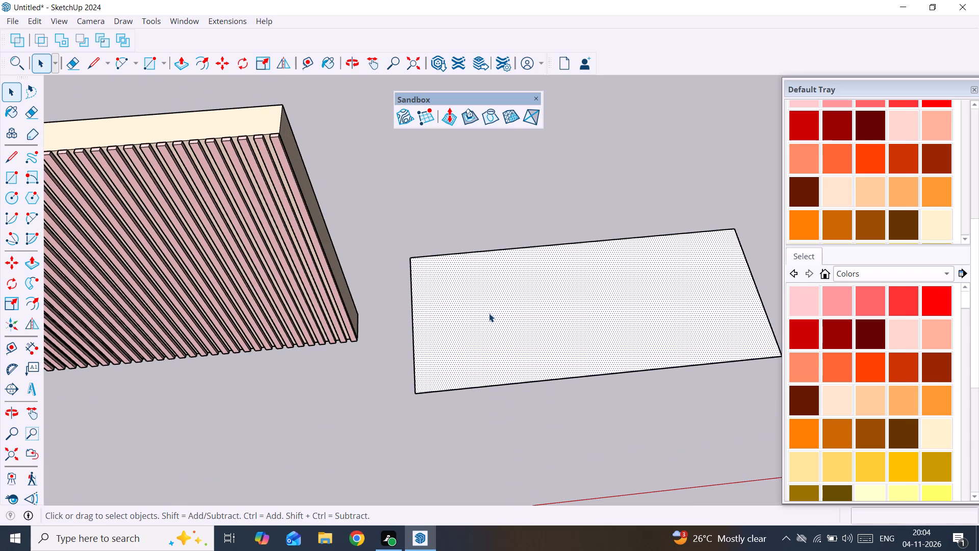
pyautogui.press('Delete')
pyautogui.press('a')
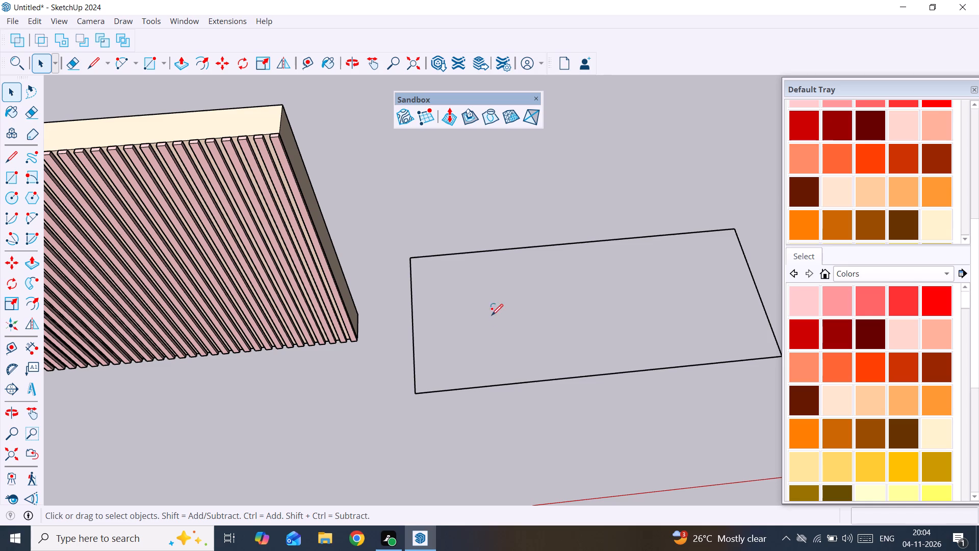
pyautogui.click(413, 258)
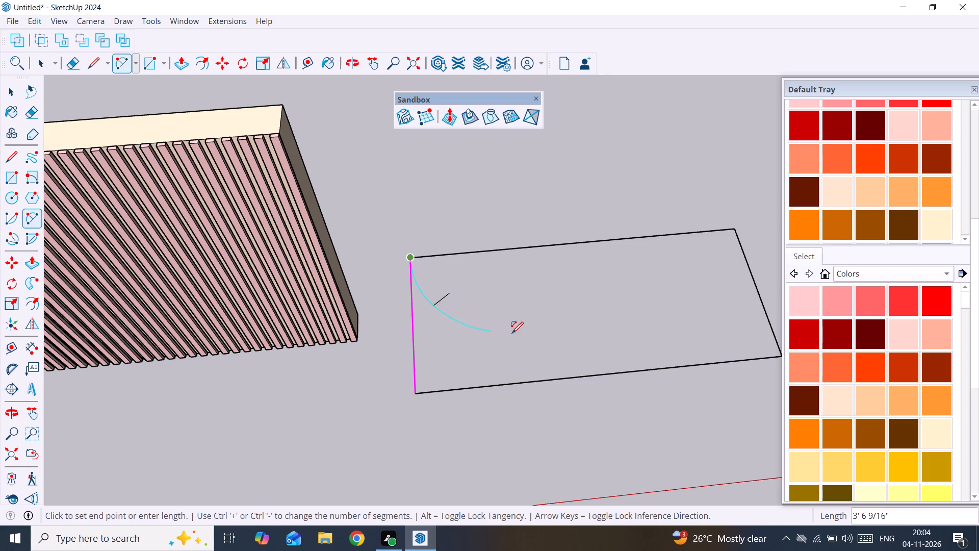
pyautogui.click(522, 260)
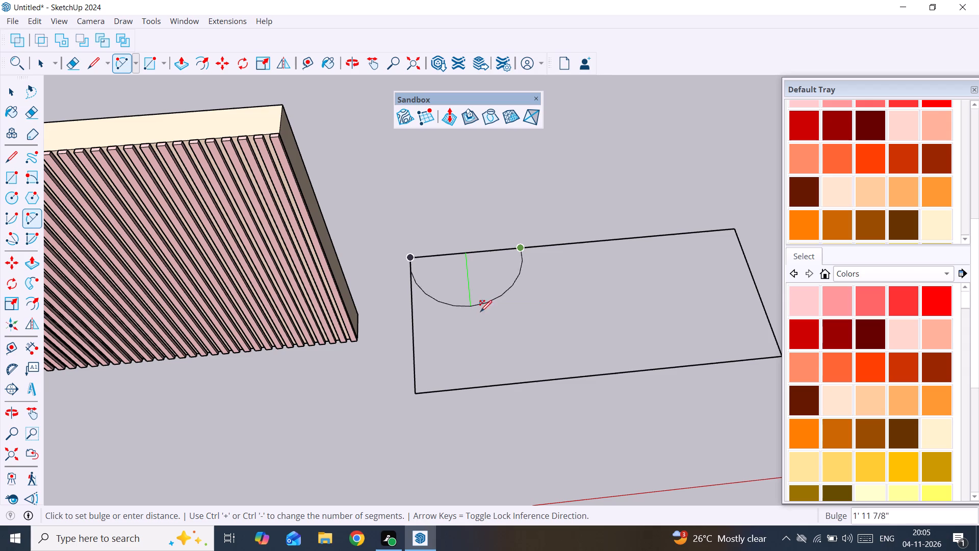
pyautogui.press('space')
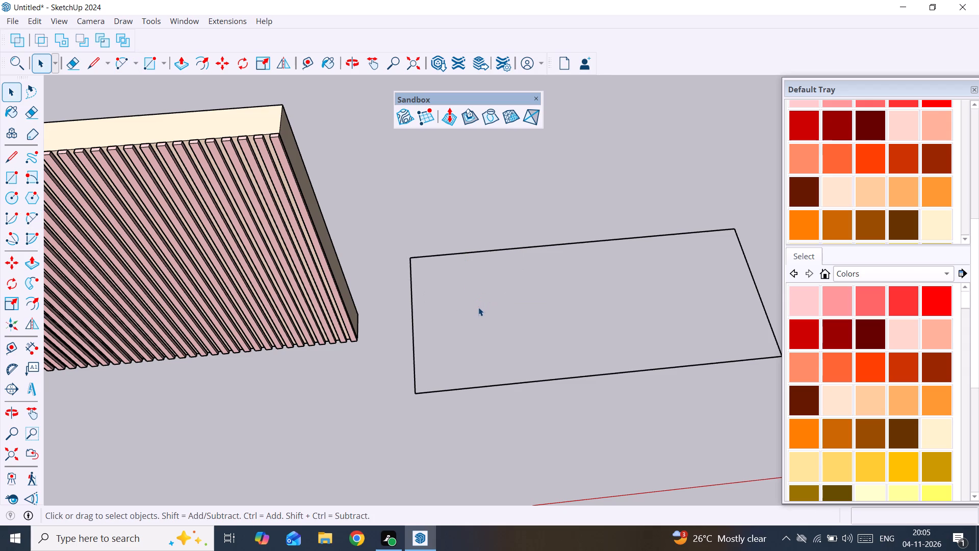
# Draw a two-point arc from the rectangle's corner nearest the panel's top along its far long edge, about 2' 10" wide with a 1' 7 5/8" bulge inward.
pyautogui.press('a')
pyautogui.click(410, 258)
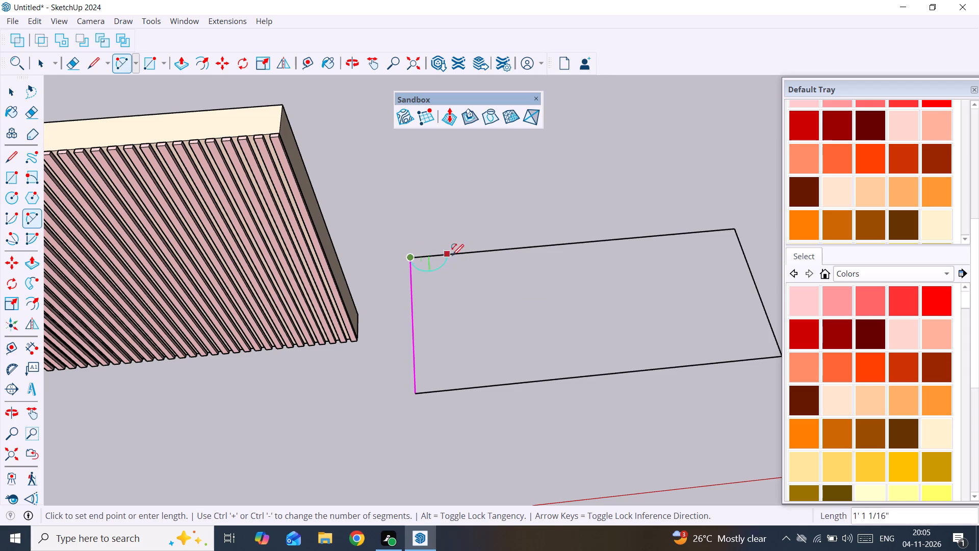
pyautogui.click(508, 254)
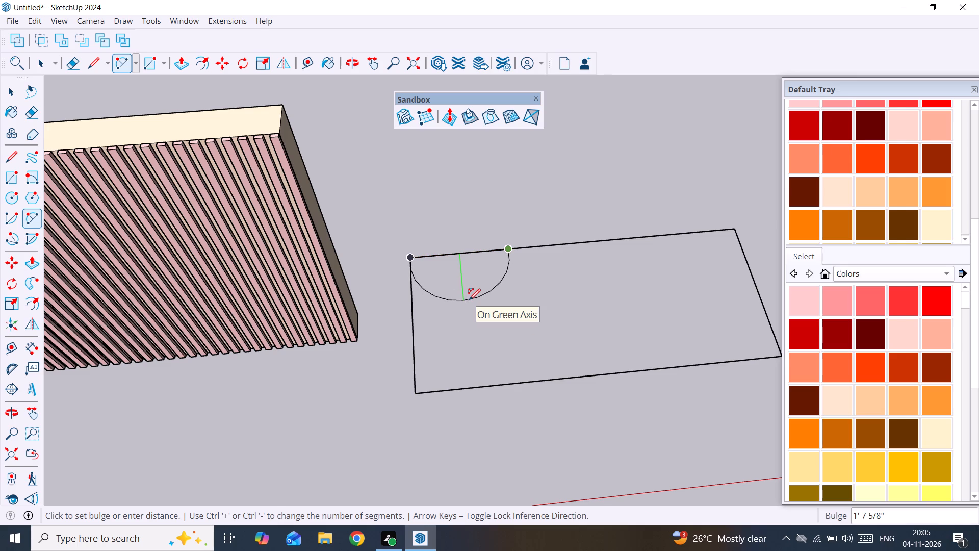
pyautogui.click(469, 300)
pyautogui.press('space')
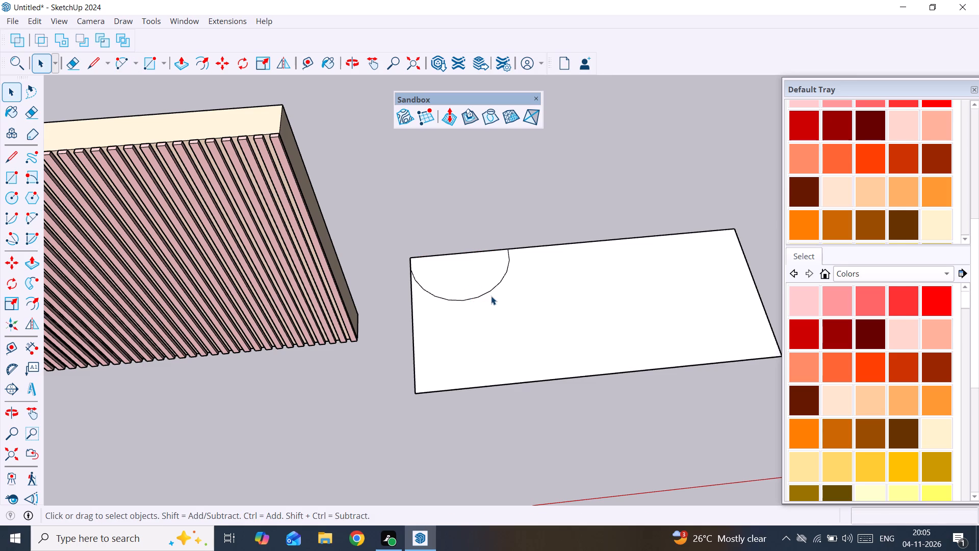
# Delete the large rectangle face outside the arc, keeping the face enclosed by the arc.
pyautogui.click(491, 296)
pyautogui.press('Delete')
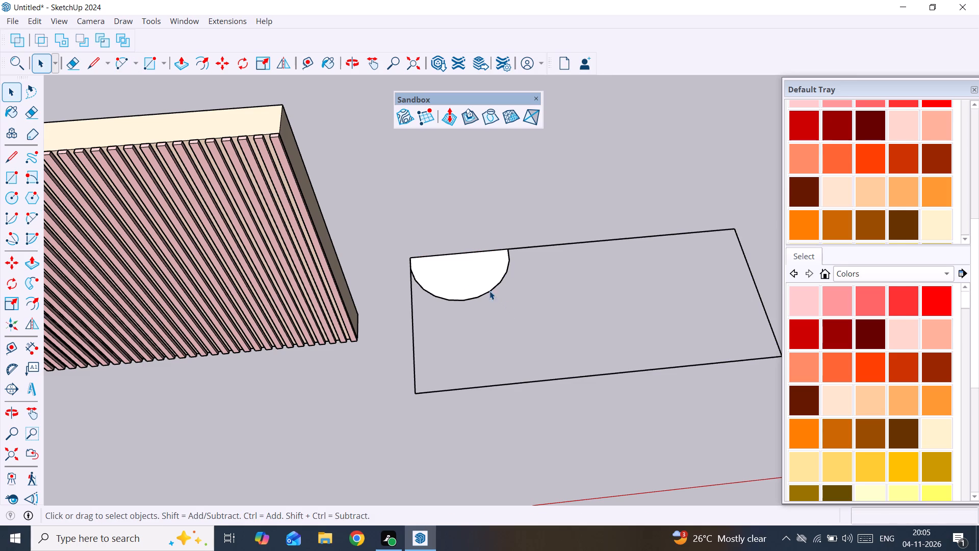
# Set the arc's segment count to 120 in its entity properties.
pyautogui.click(493, 288)
pyautogui.scroll(4, 978, 176)
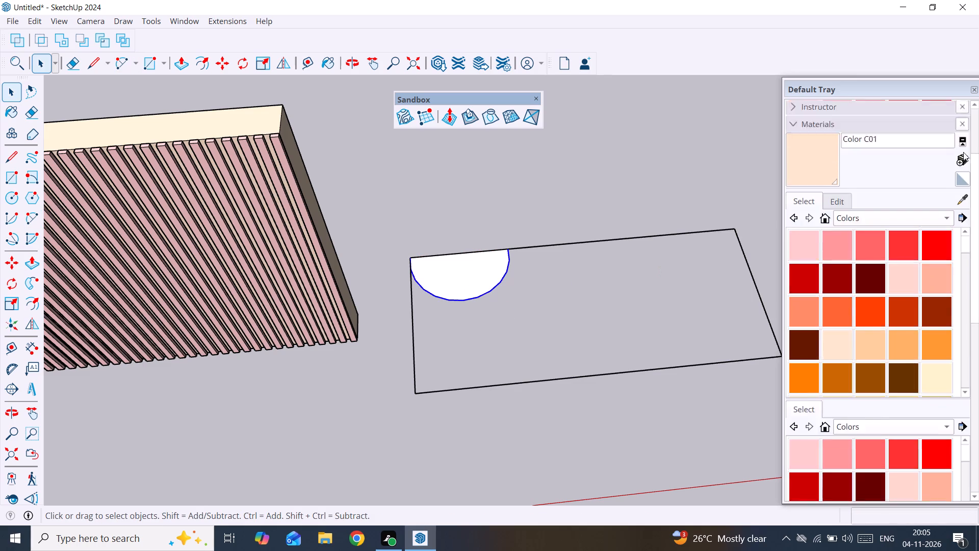
pyautogui.scroll(11, 894, 146)
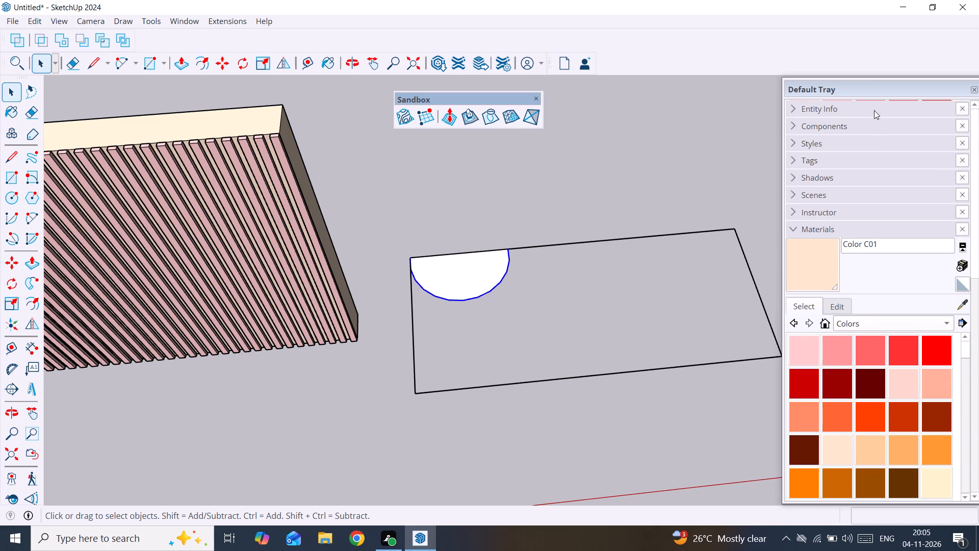
pyautogui.click(874, 110)
pyautogui.scroll(3, 877, 122)
pyautogui.click(898, 186)
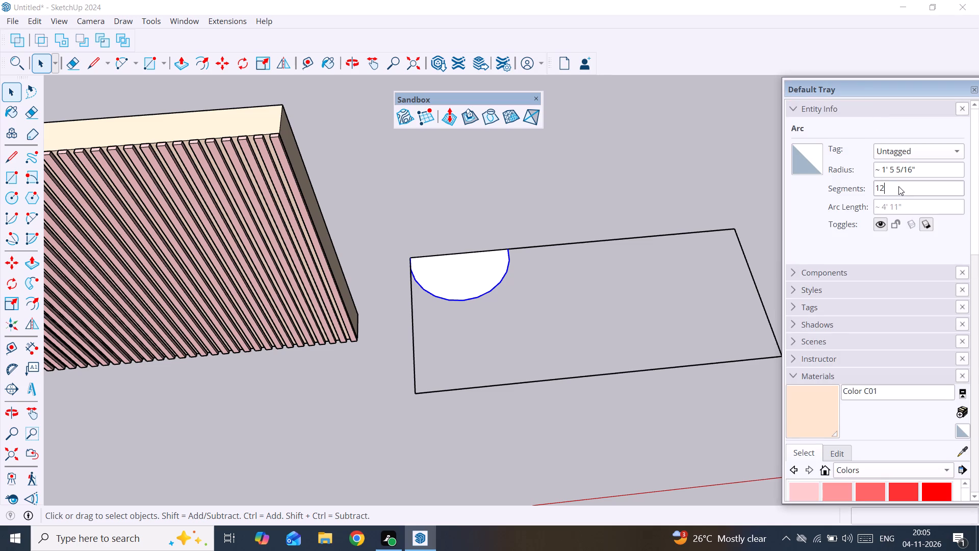
pyautogui.press('0')
pyautogui.press('Return')
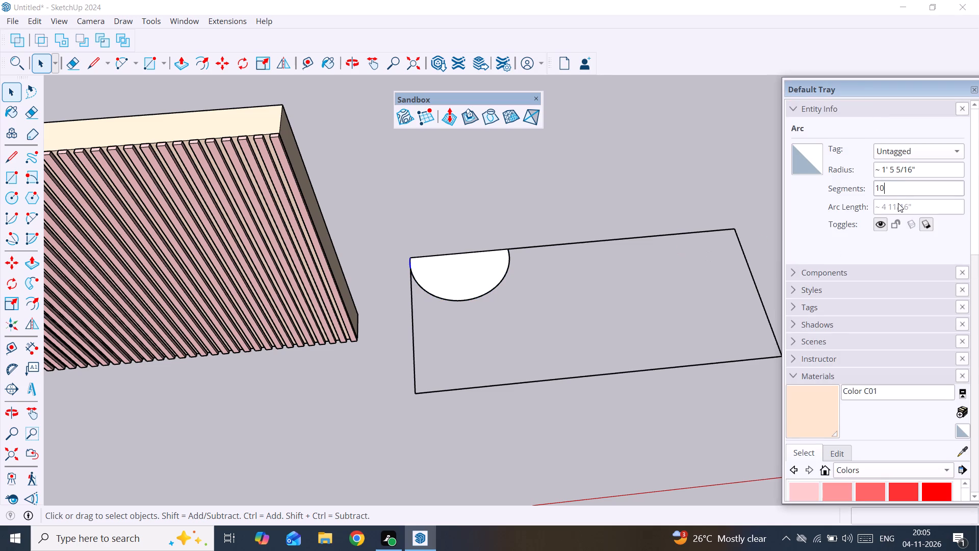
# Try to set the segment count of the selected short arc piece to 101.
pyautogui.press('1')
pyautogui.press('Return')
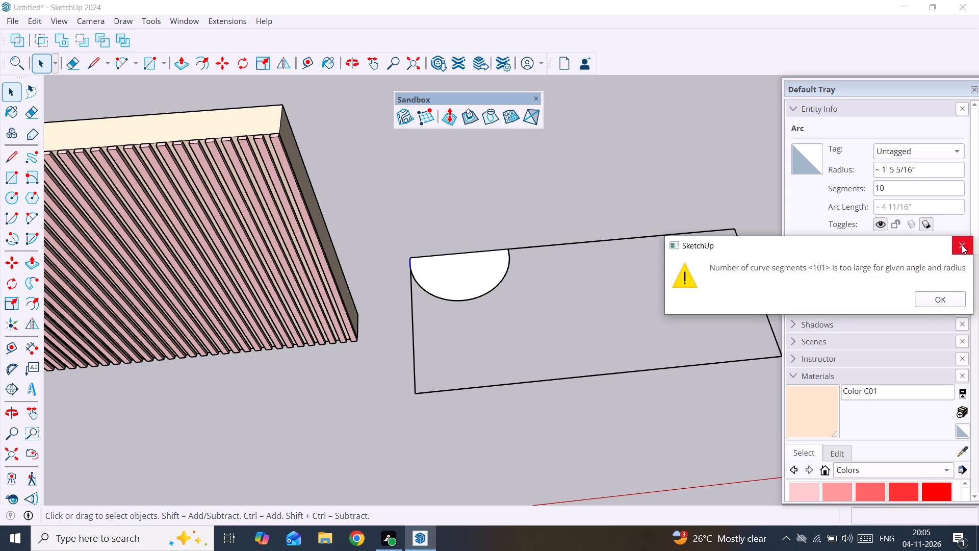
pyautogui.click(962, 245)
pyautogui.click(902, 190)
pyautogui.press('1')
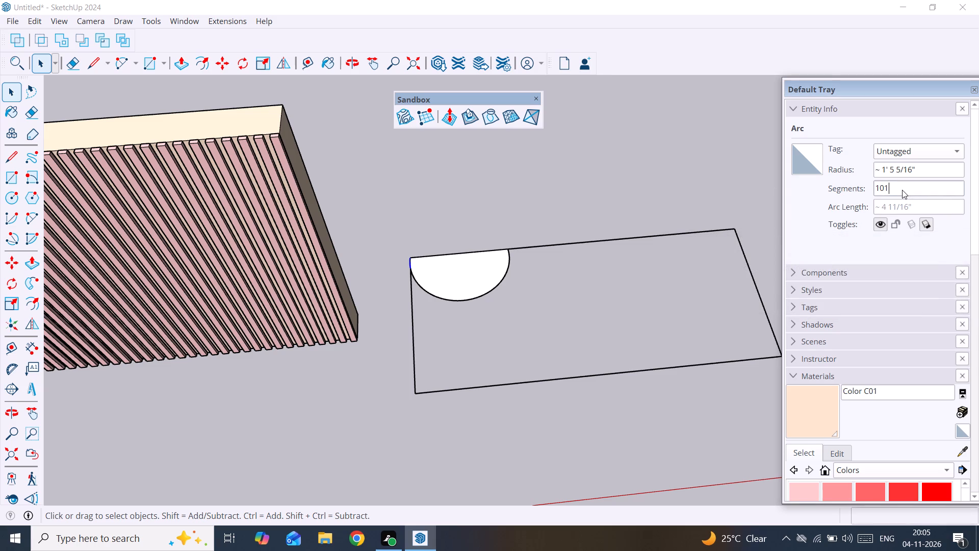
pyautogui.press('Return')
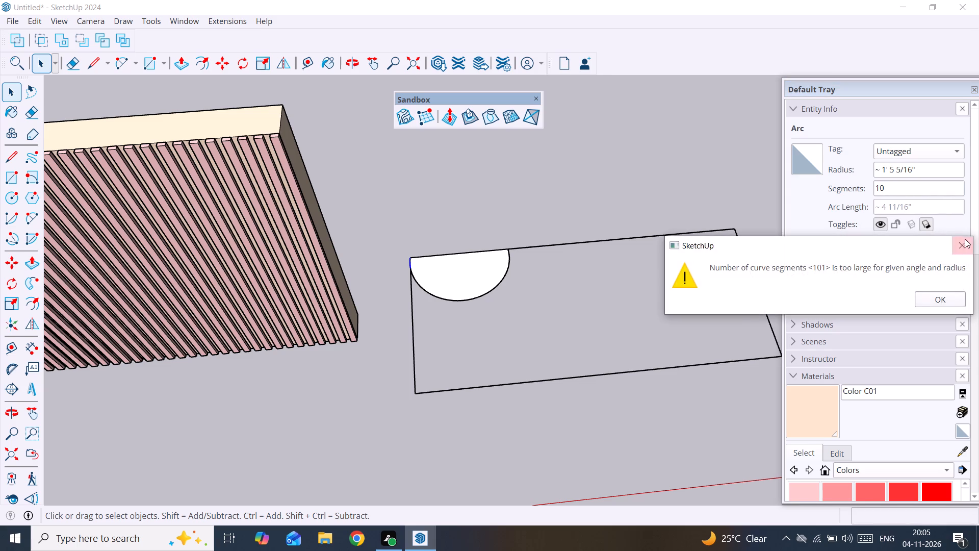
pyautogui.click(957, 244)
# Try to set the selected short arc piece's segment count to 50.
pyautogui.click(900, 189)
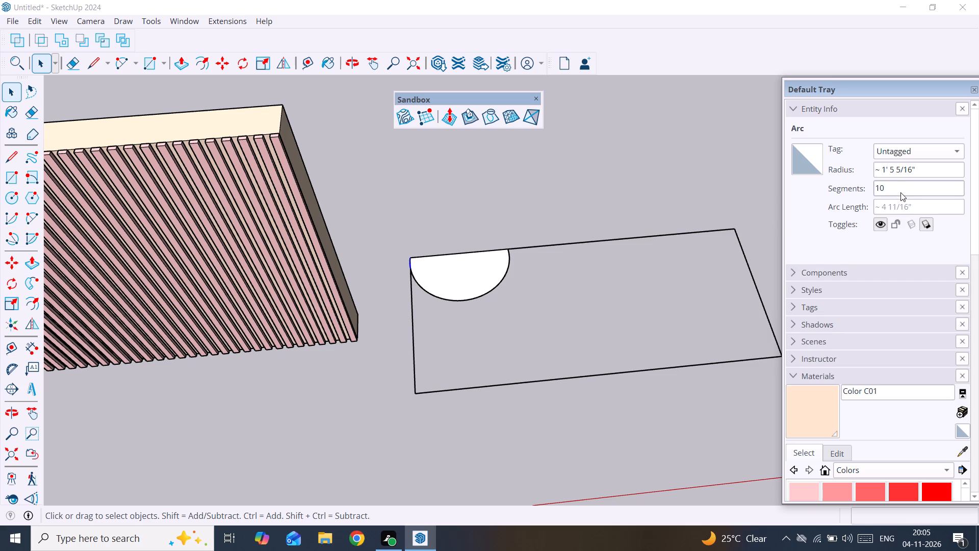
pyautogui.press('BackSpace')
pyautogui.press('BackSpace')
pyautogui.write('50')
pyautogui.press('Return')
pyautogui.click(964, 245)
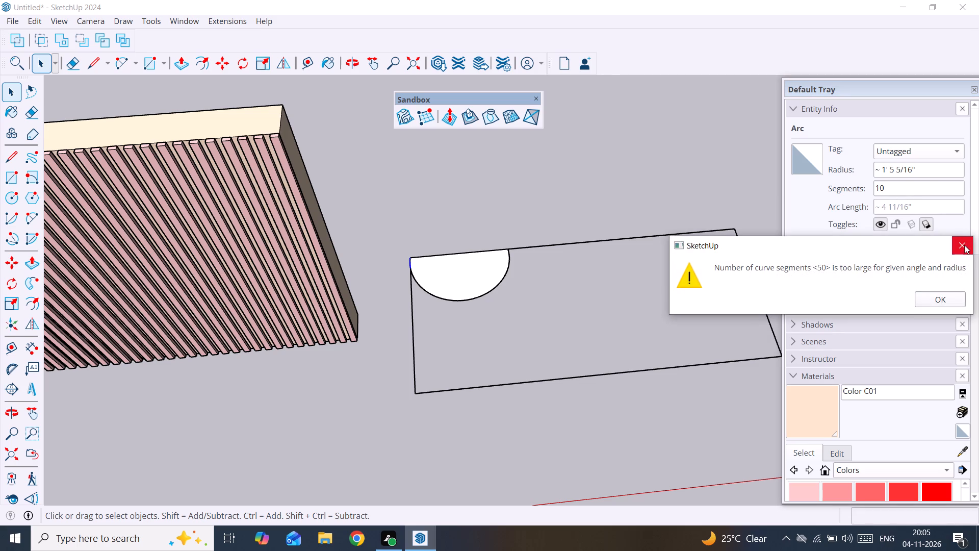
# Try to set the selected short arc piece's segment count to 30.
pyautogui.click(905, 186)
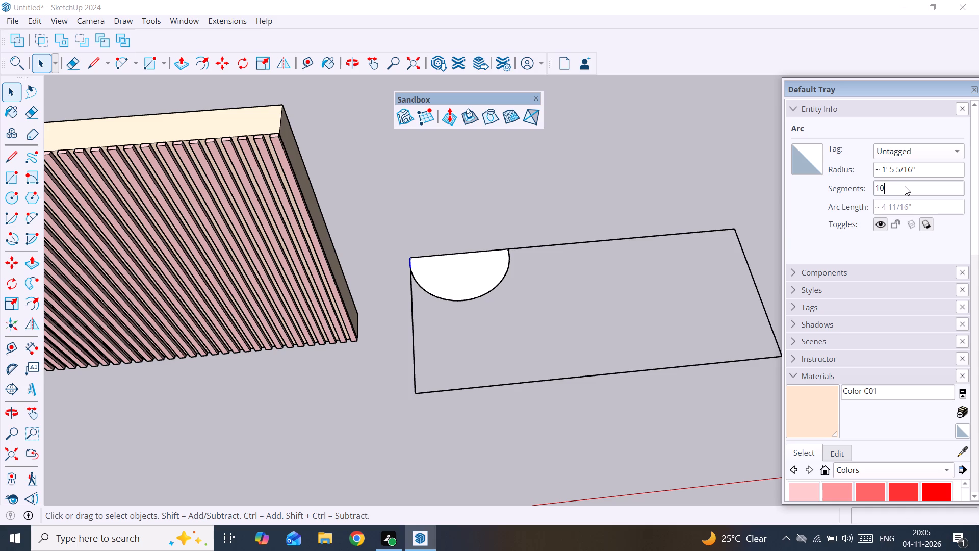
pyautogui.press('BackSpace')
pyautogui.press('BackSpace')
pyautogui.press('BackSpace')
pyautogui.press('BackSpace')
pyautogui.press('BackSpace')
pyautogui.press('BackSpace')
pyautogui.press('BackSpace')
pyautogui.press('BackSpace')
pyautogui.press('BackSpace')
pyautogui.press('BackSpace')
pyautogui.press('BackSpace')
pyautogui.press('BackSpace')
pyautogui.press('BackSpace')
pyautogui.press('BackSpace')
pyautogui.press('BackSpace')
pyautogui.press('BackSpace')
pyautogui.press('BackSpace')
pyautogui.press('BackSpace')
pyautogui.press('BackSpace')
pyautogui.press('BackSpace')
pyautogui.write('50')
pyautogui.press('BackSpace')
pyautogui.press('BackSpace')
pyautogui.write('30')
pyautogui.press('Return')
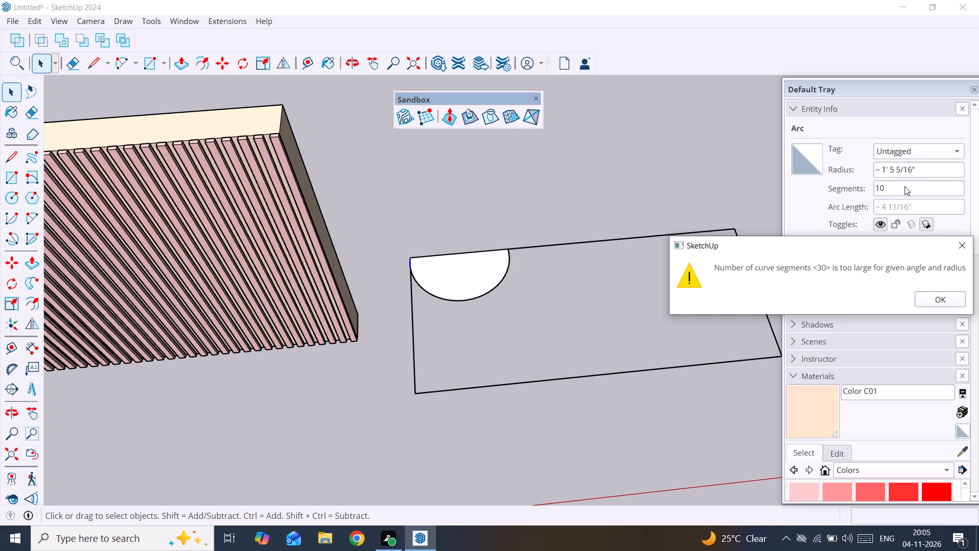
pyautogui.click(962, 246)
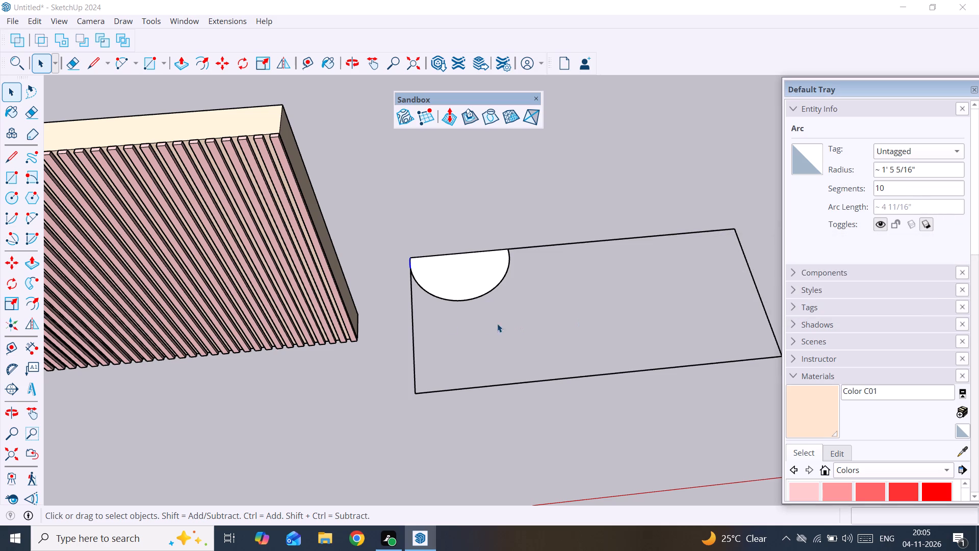
# Select the large arc on the rectangle and examine its smoothness and its junction with the rectangle's corner from several angles.
pyautogui.click(457, 299)
pyautogui.scroll(4, 459, 302)
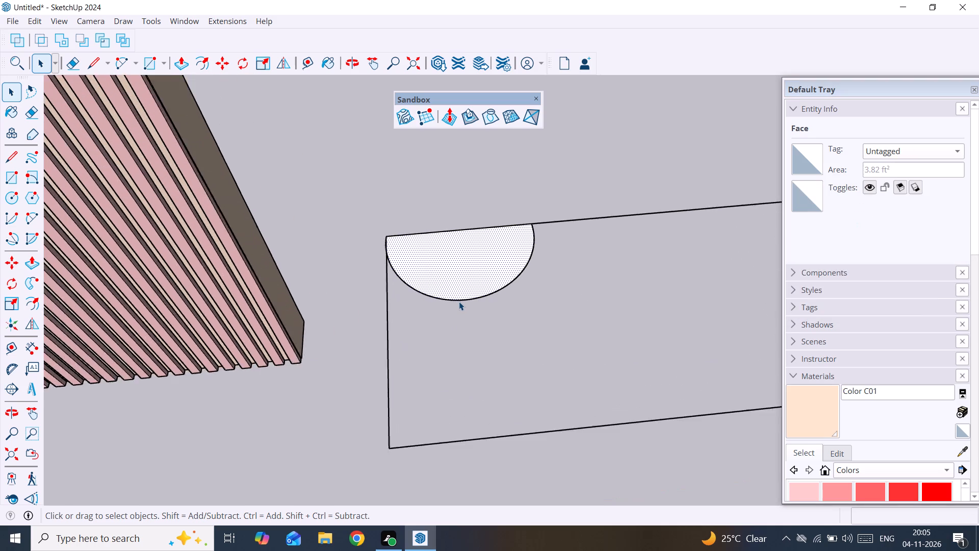
pyautogui.scroll(8, 459, 302)
pyautogui.click(470, 299)
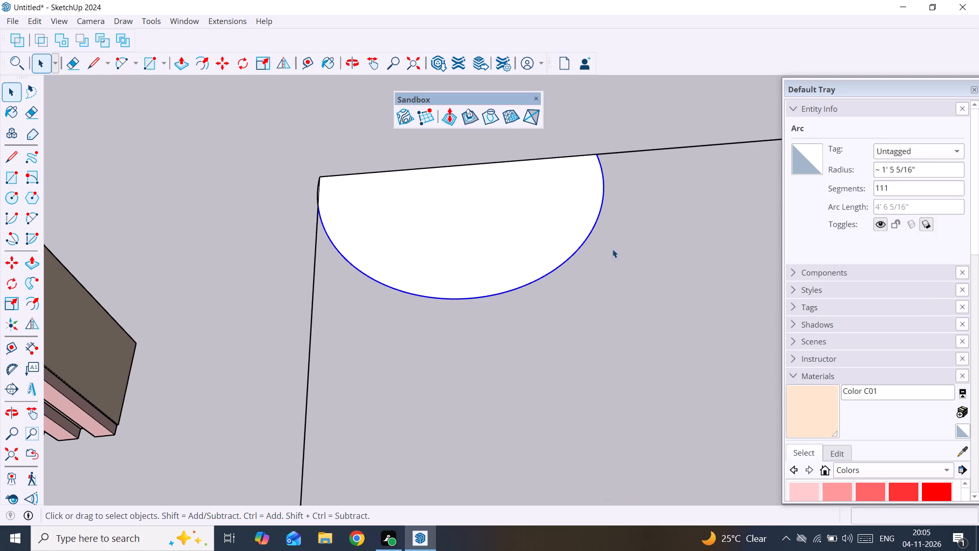
pyautogui.scroll(2, 759, 222)
pyautogui.moveTo(576, 237); pyautogui.dragTo(584, 122, button='middle')
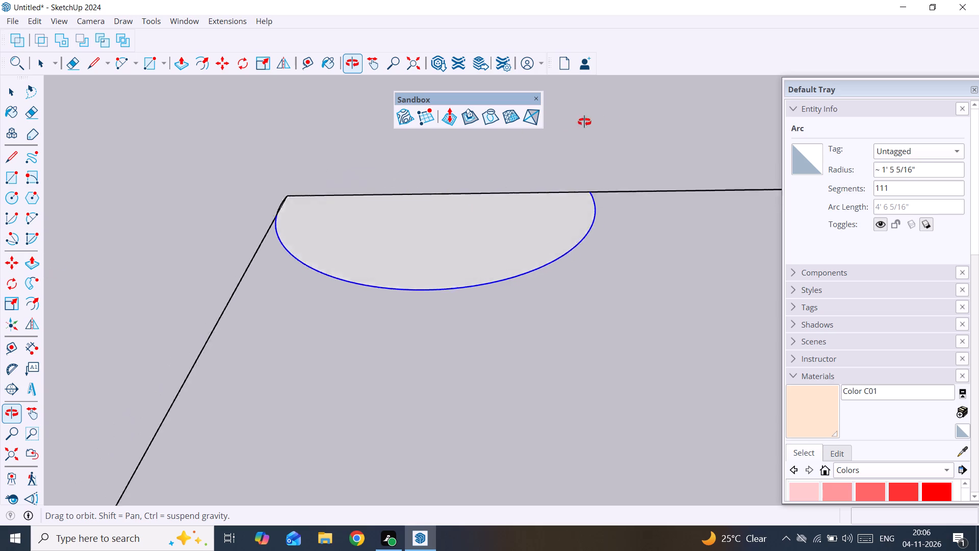
pyautogui.moveTo(584, 122); pyautogui.dragTo(635, 157, button='middle')
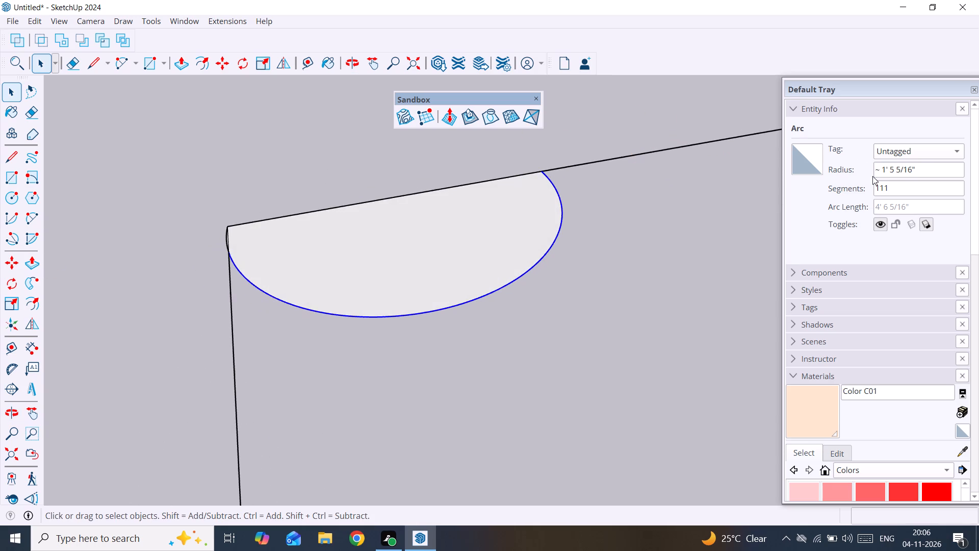
pyautogui.scroll(-8, 472, 256)
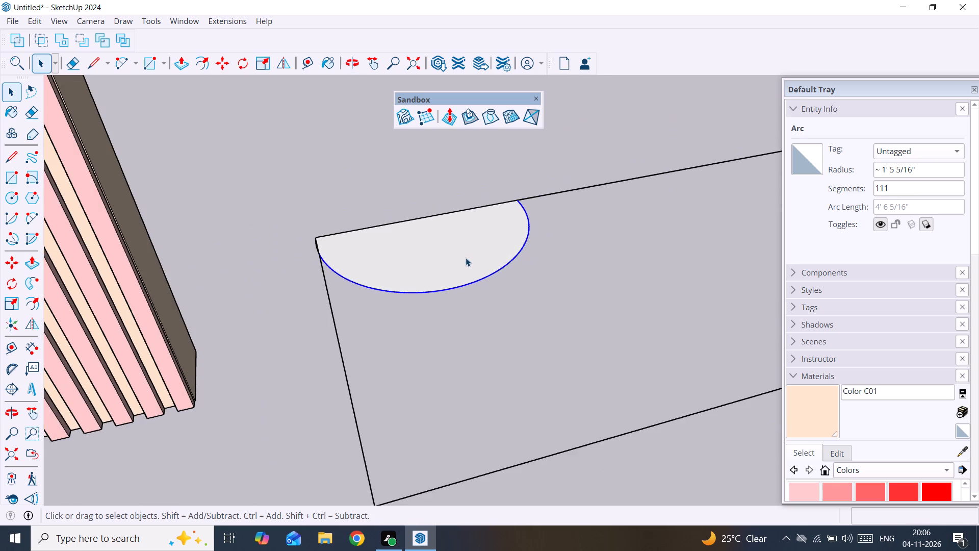
pyautogui.moveTo(452, 297); pyautogui.dragTo(398, 418, button='middle')
pyautogui.scroll(-8, 430, 377)
pyautogui.moveTo(427, 375); pyautogui.dragTo(425, 375, button='middle')
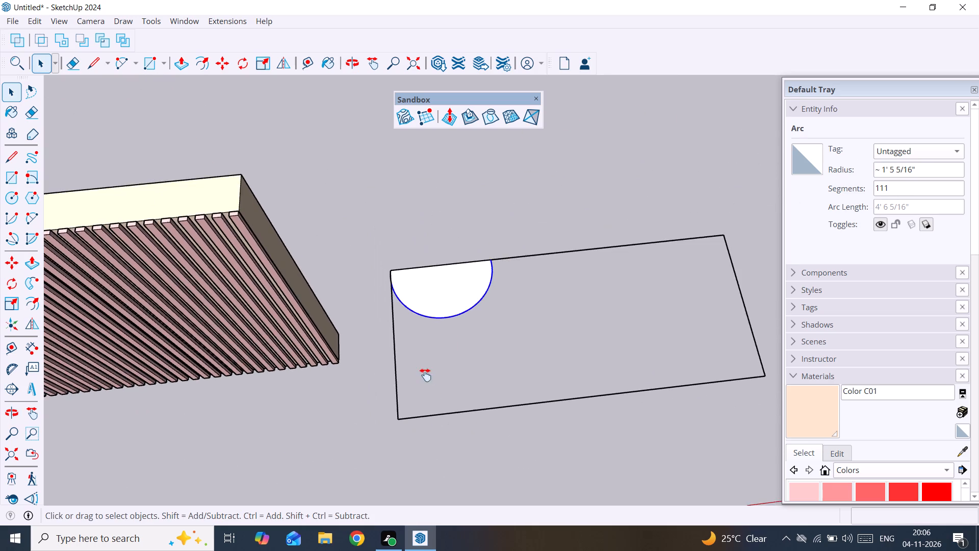
pyautogui.moveTo(425, 375); pyautogui.dragTo(296, 408, button='middle')
pyautogui.moveTo(293, 408); pyautogui.dragTo(332, 344, button='middle')
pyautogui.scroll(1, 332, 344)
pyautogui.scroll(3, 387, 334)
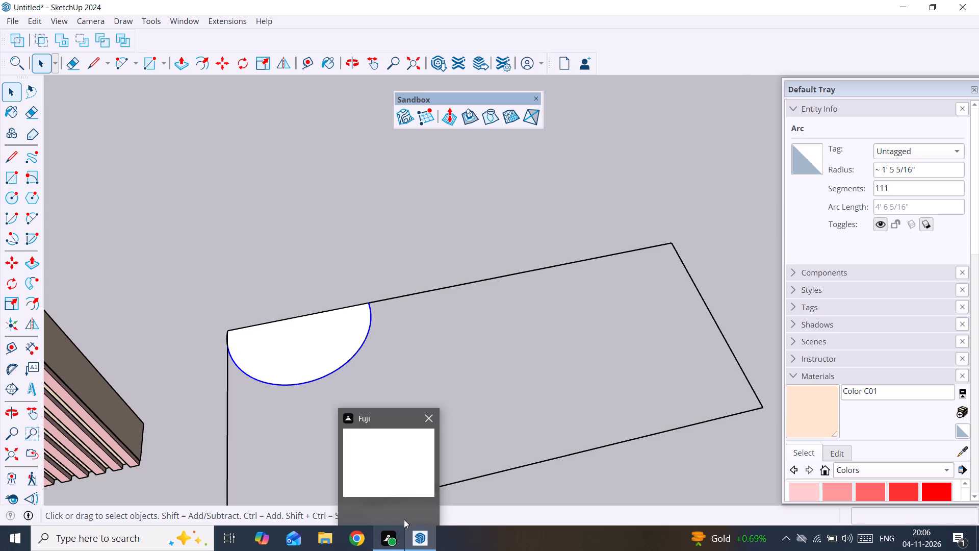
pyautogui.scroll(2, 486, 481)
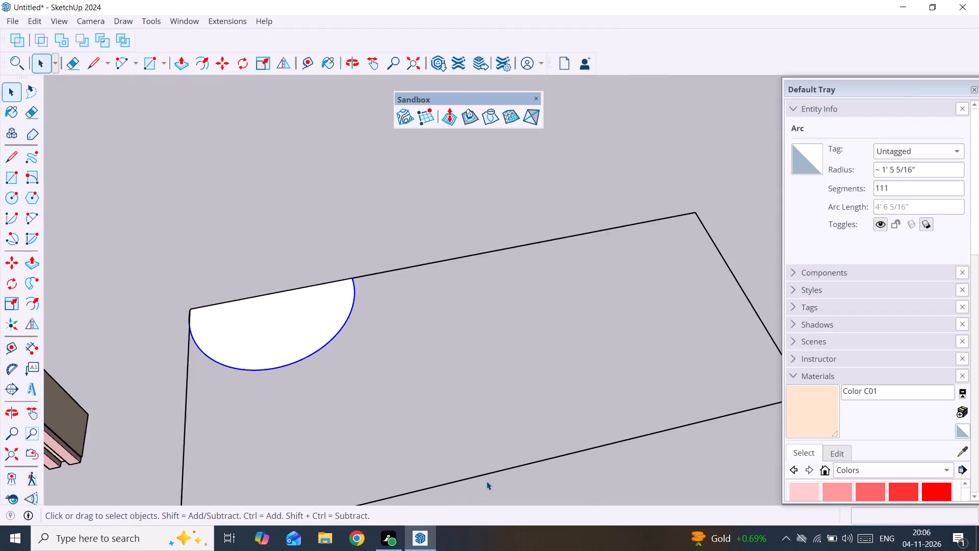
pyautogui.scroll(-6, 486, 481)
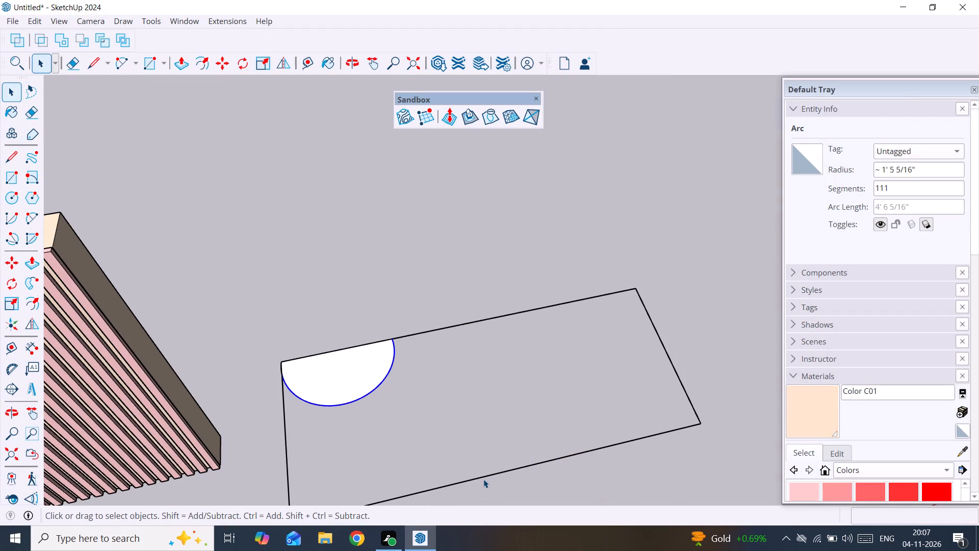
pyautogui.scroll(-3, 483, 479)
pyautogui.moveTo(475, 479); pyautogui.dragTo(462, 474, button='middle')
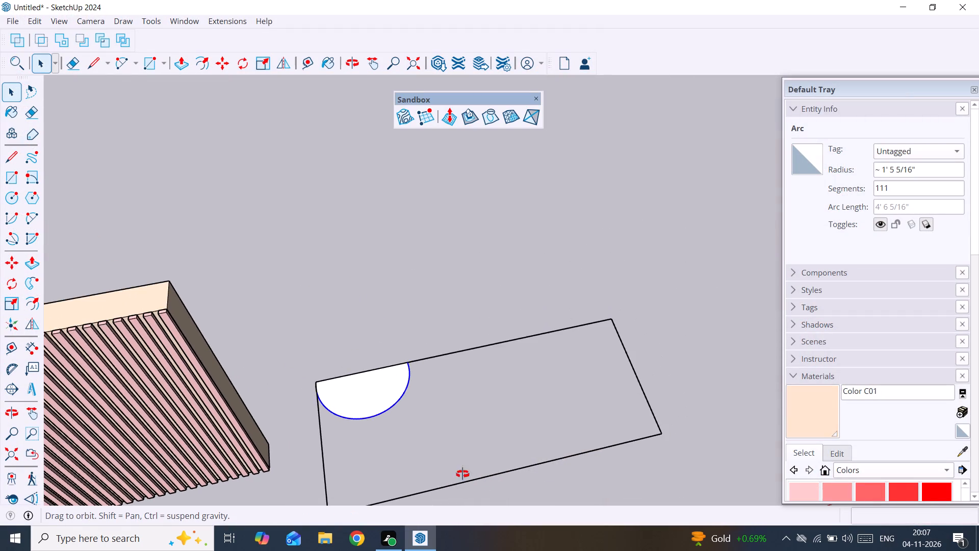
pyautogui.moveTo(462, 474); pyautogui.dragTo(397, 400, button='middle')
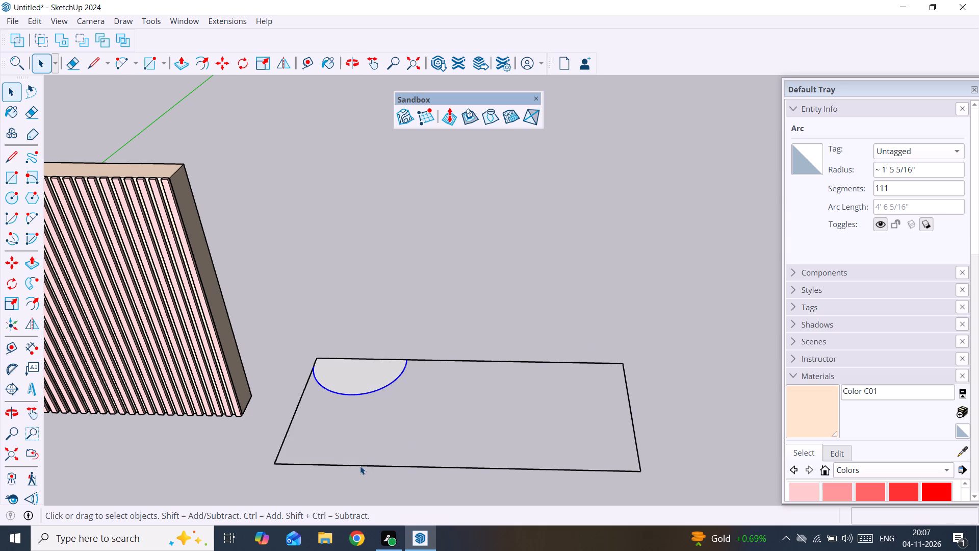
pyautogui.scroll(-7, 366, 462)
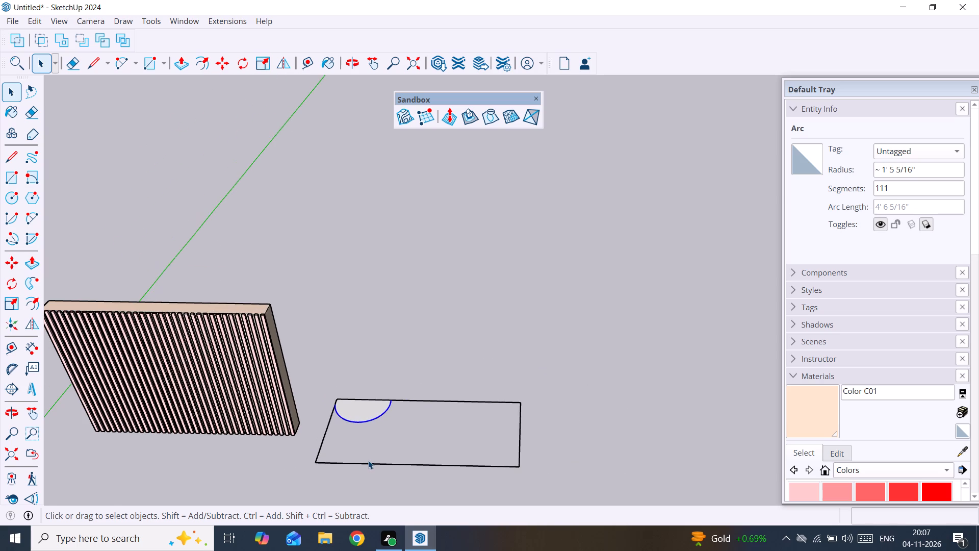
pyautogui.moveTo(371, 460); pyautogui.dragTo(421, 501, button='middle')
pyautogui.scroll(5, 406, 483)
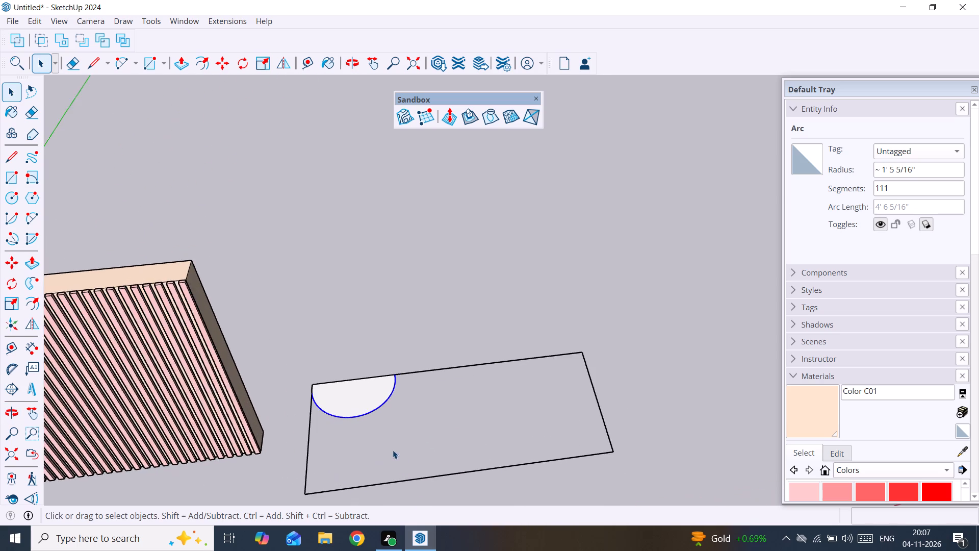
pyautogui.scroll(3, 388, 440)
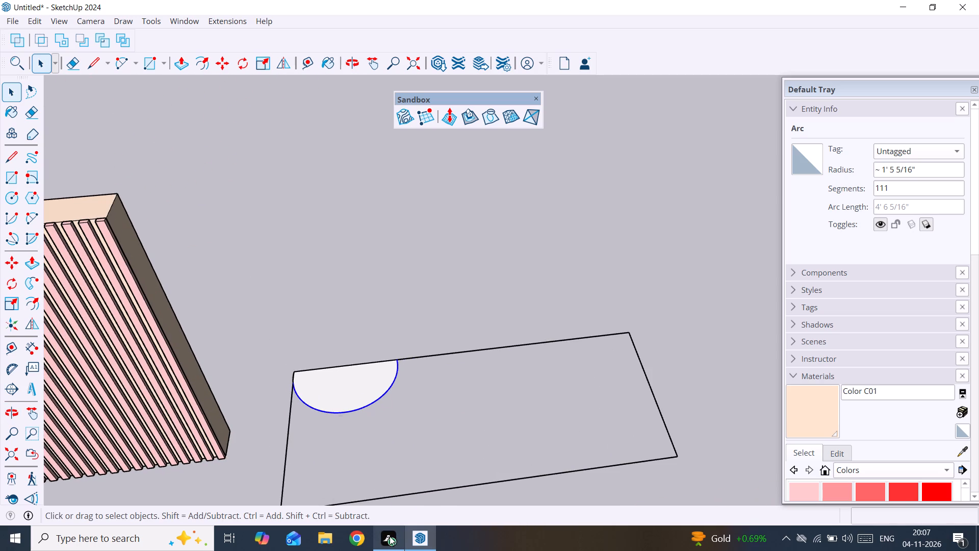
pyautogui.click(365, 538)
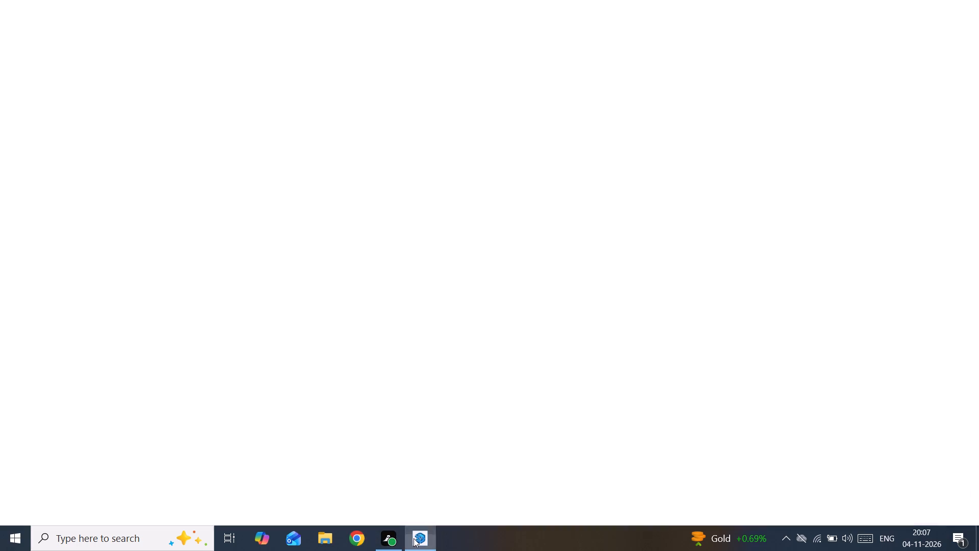
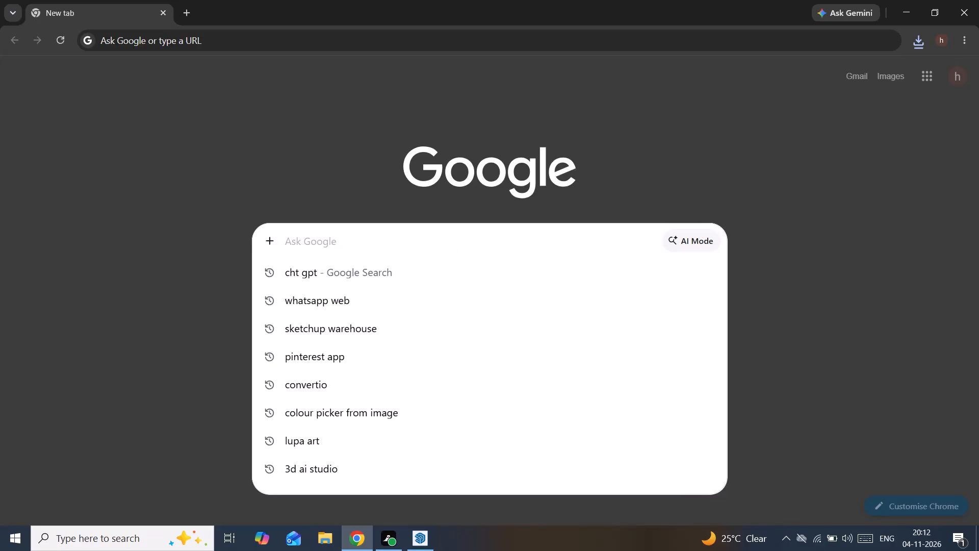
# Open the Convertio file converter in the browser and add 8dc541f8-69a8-4bf8-a92d-fa73074eda10.png from Downloads.
pyautogui.click(381, 377)
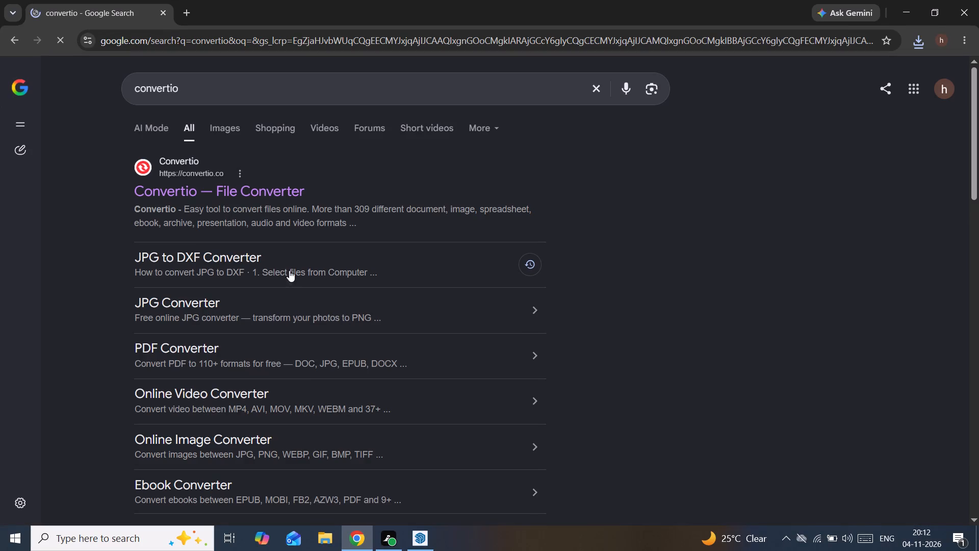
pyautogui.click(215, 189)
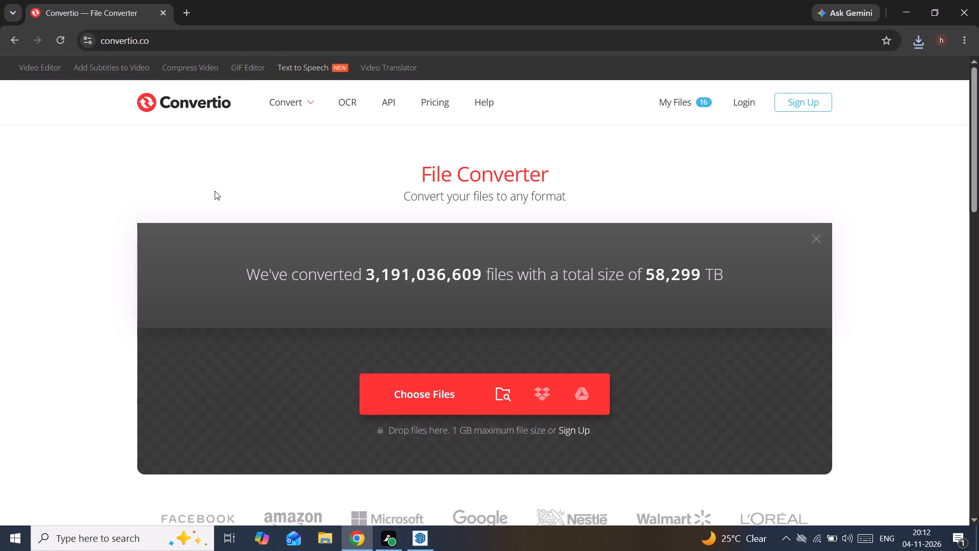
pyautogui.click(510, 393)
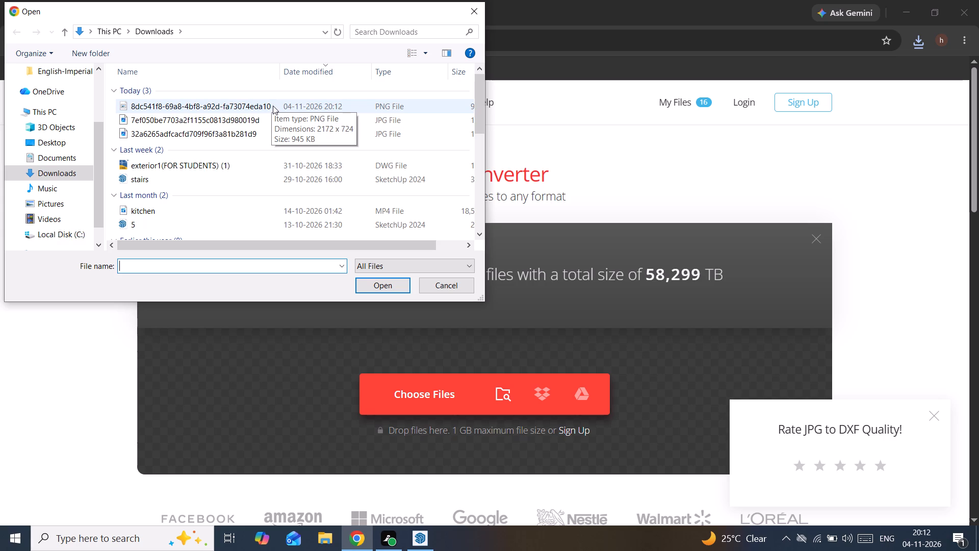
pyautogui.click(423, 108)
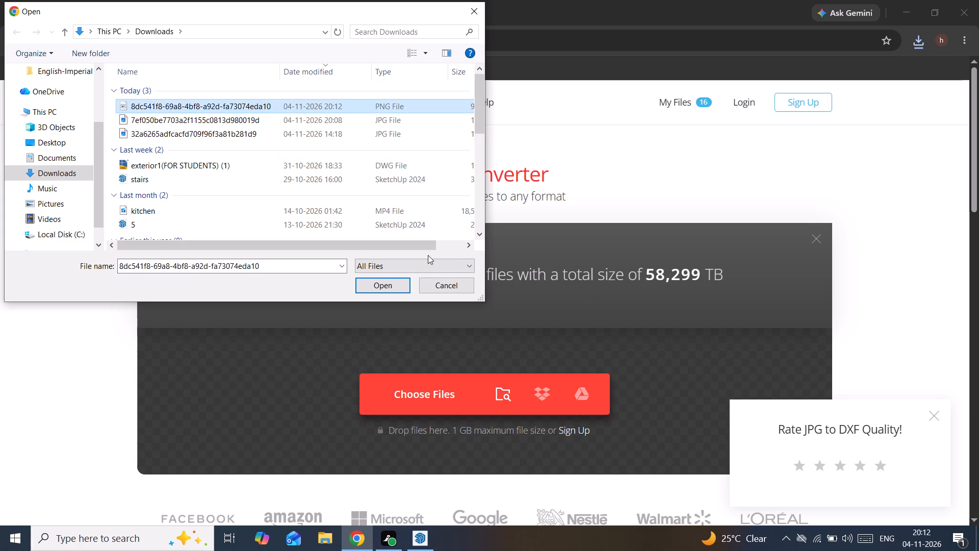
pyautogui.click(394, 285)
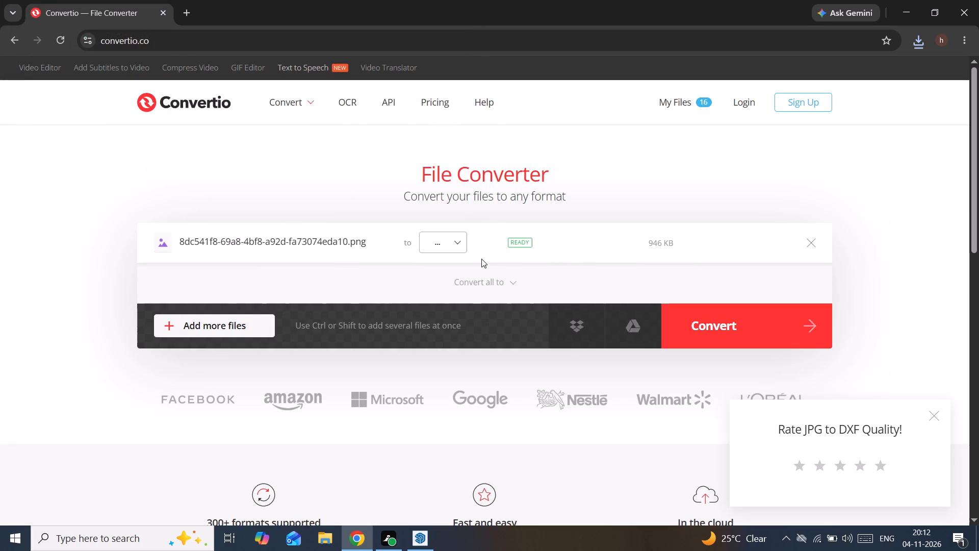
# Set the output format of the added PNG to DXF under CAD and convert it.
pyautogui.click(455, 242)
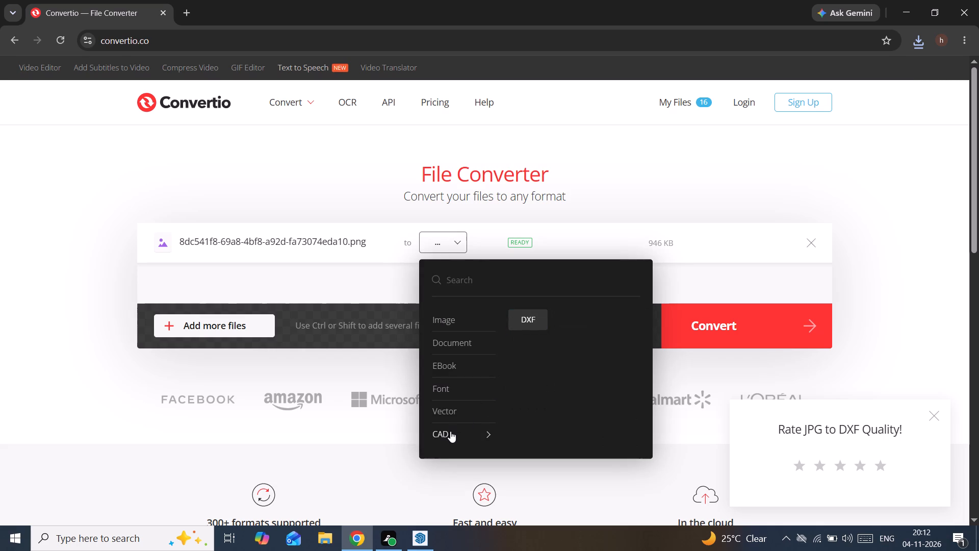
pyautogui.click(439, 439)
pyautogui.click(539, 316)
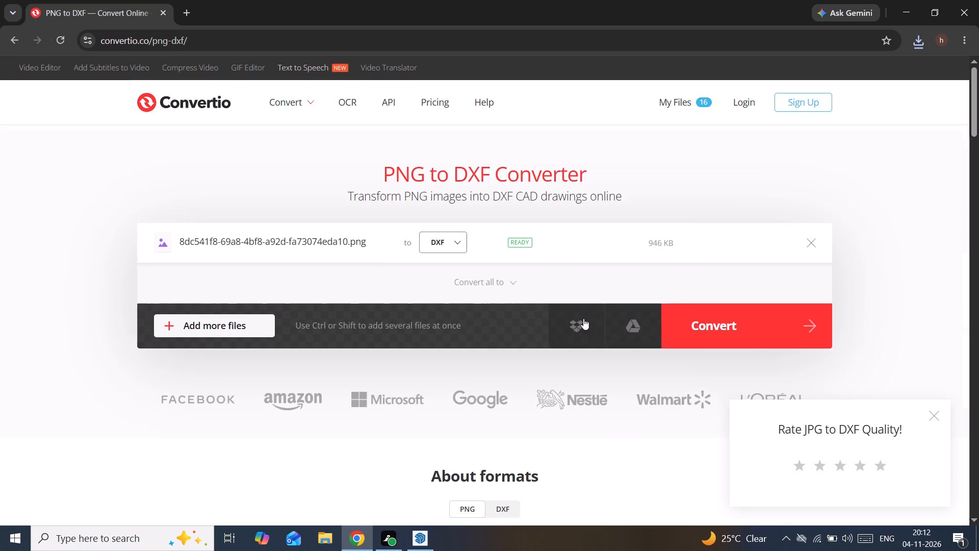
pyautogui.click(738, 324)
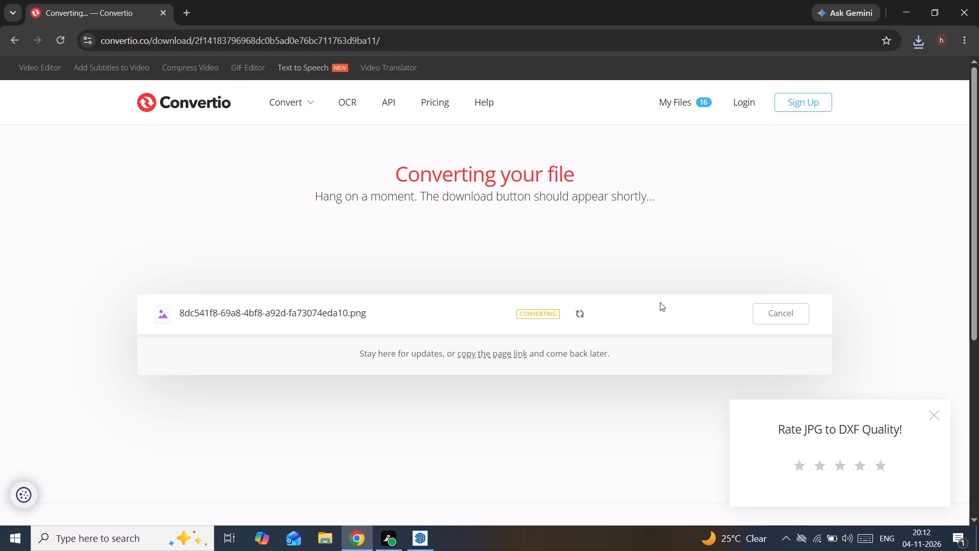
pyautogui.scroll(-4, 660, 296)
pyautogui.scroll(2, 661, 291)
pyautogui.scroll(-3, 661, 291)
pyautogui.scroll(9, 662, 291)
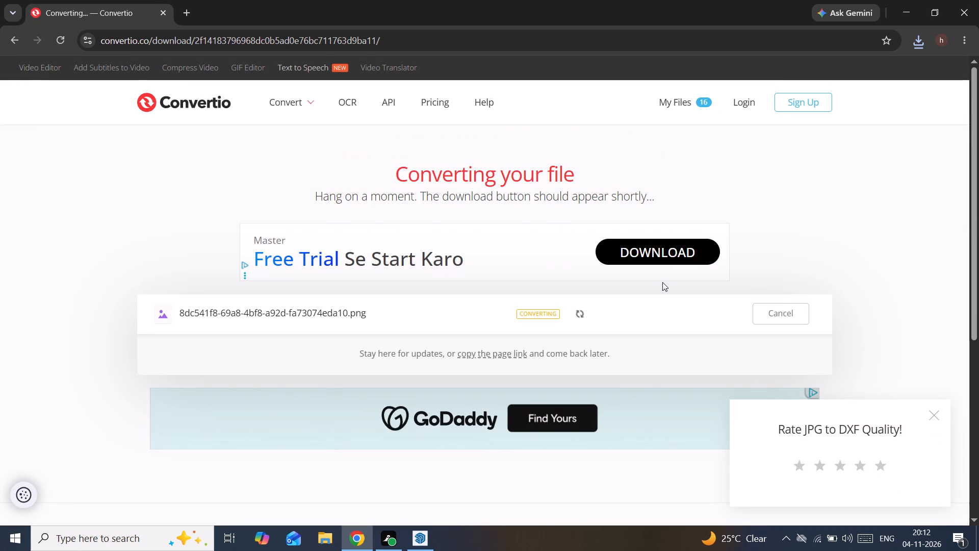
pyautogui.scroll(-1, 666, 278)
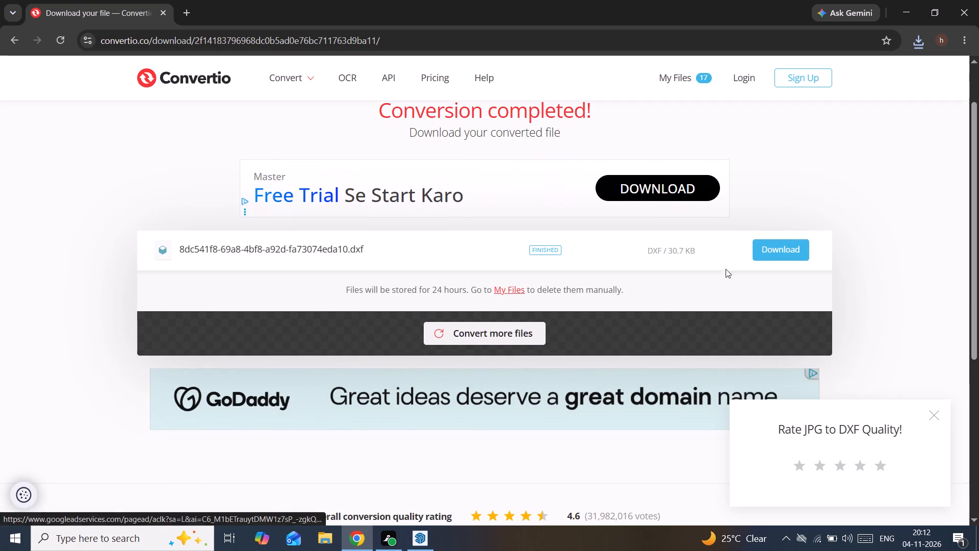
# Download the converted DXF file, fetching a second copy as well.
pyautogui.click(762, 255)
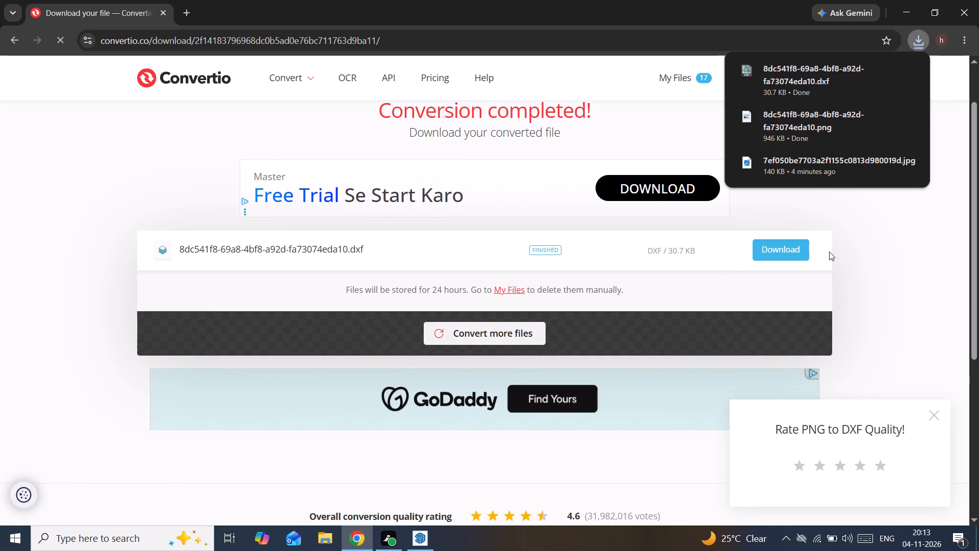
pyautogui.moveTo(829, 252); pyautogui.dragTo(828, 257)
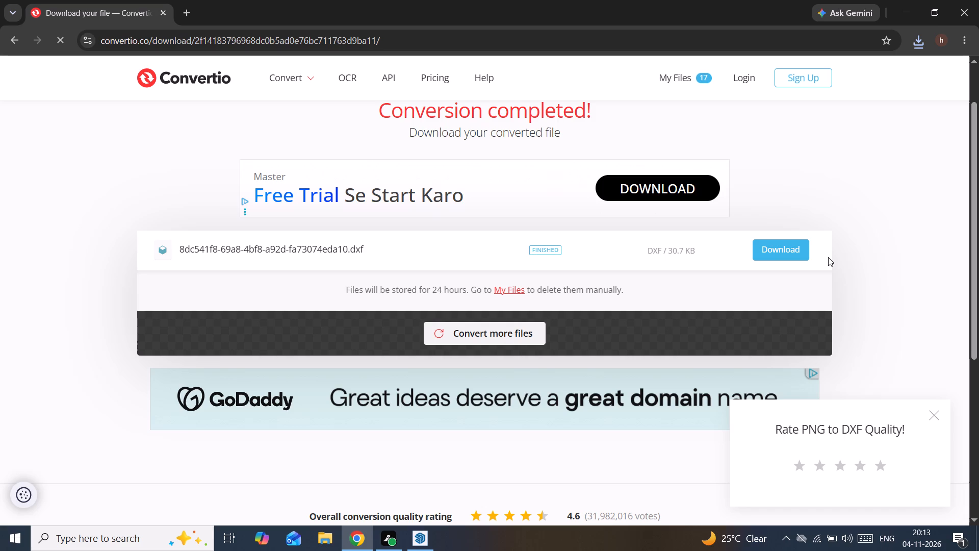
pyautogui.click(772, 245)
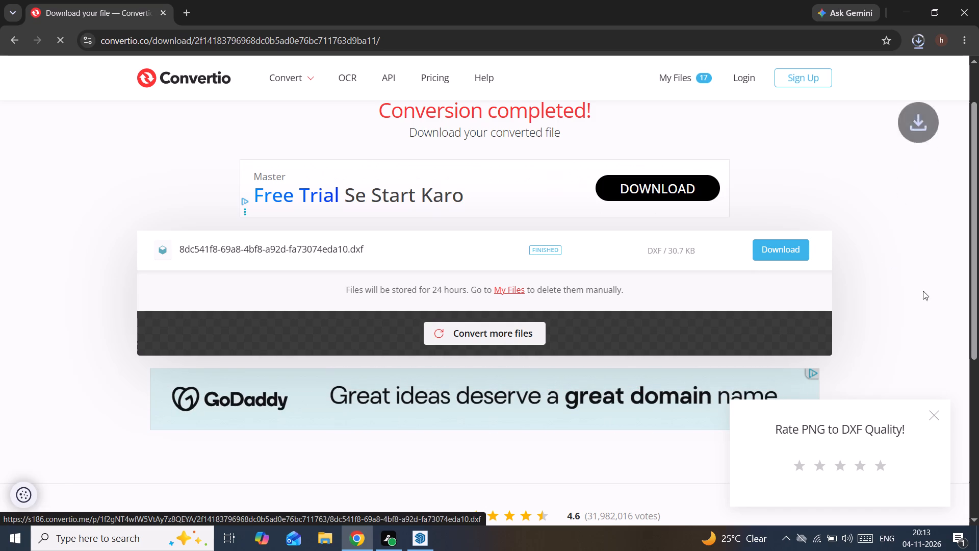
pyautogui.click(939, 414)
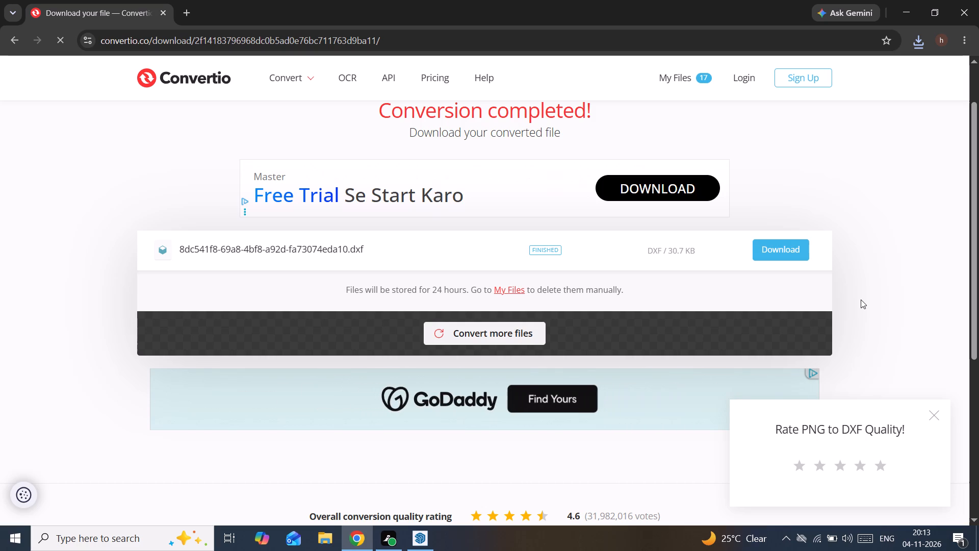
# Switch to SketchUp and delete the whole rectangle outline together with its arc beside the striped panel.
pyautogui.click(416, 538)
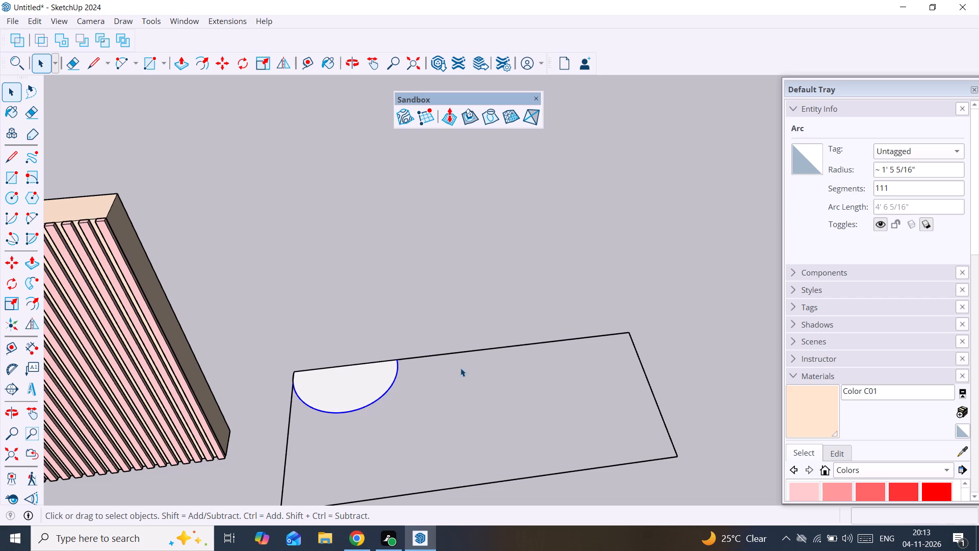
pyautogui.scroll(-10, 355, 410)
pyautogui.scroll(1, 271, 421)
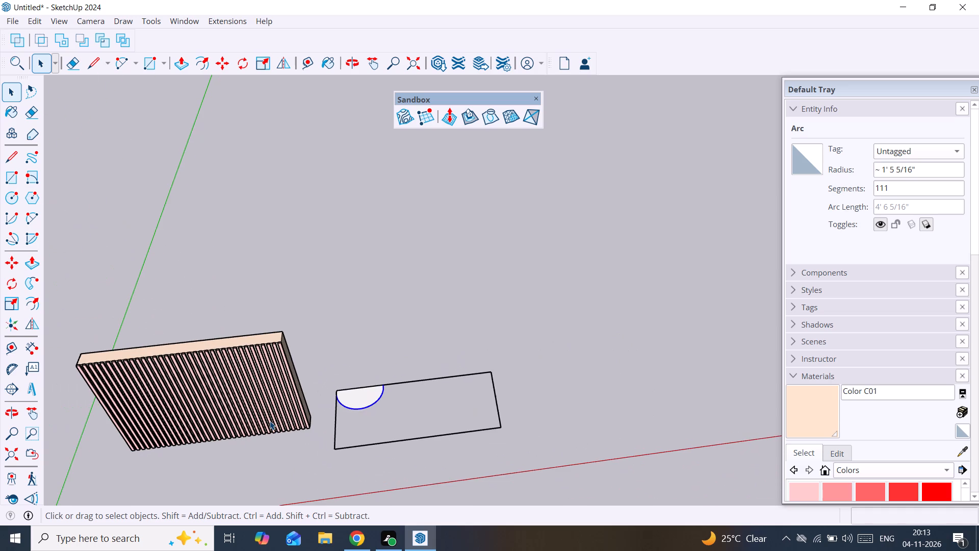
pyautogui.keyDown('shift'); pyautogui.moveTo(324, 413); pyautogui.dragTo(405, 316, button='middle'); pyautogui.keyUp('shift')
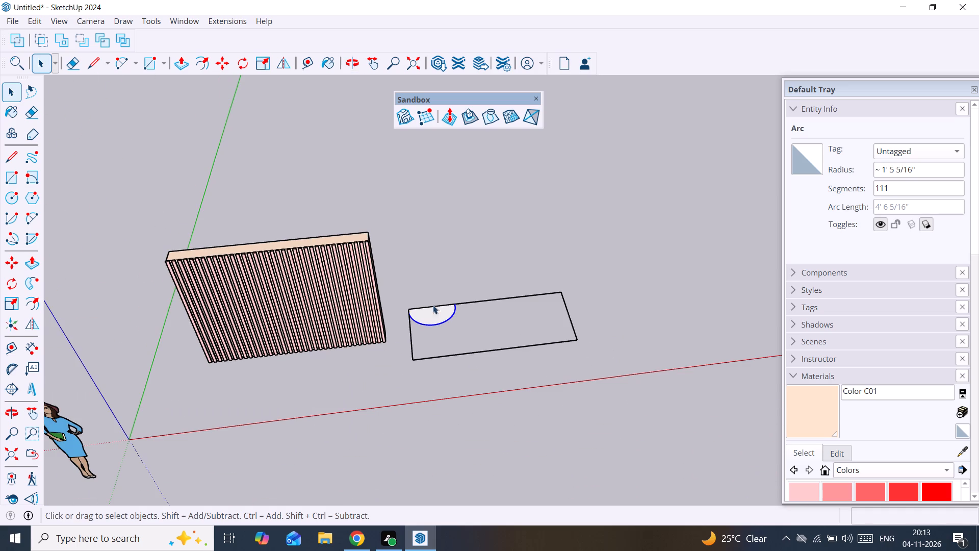
pyautogui.moveTo(404, 297); pyautogui.dragTo(586, 361)
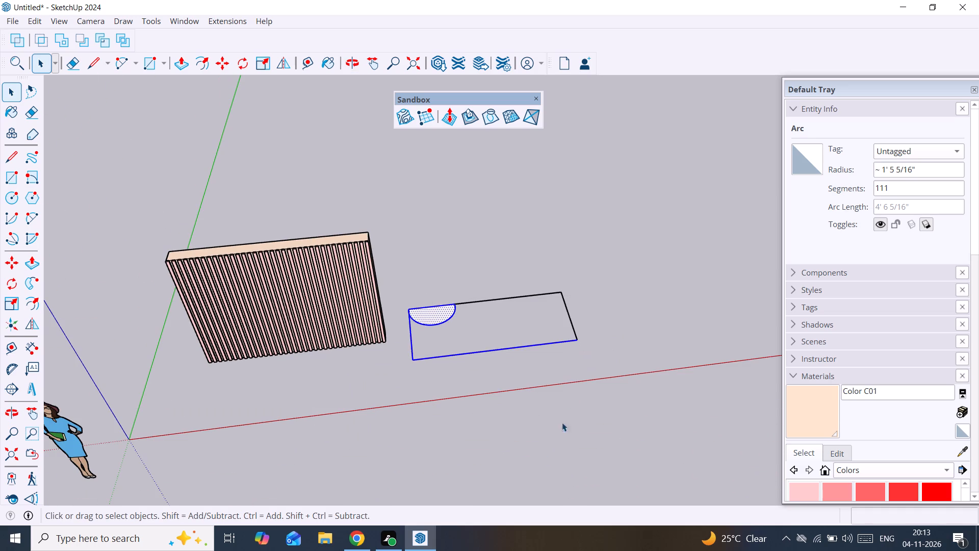
pyautogui.click(353, 544)
pyautogui.click(416, 540)
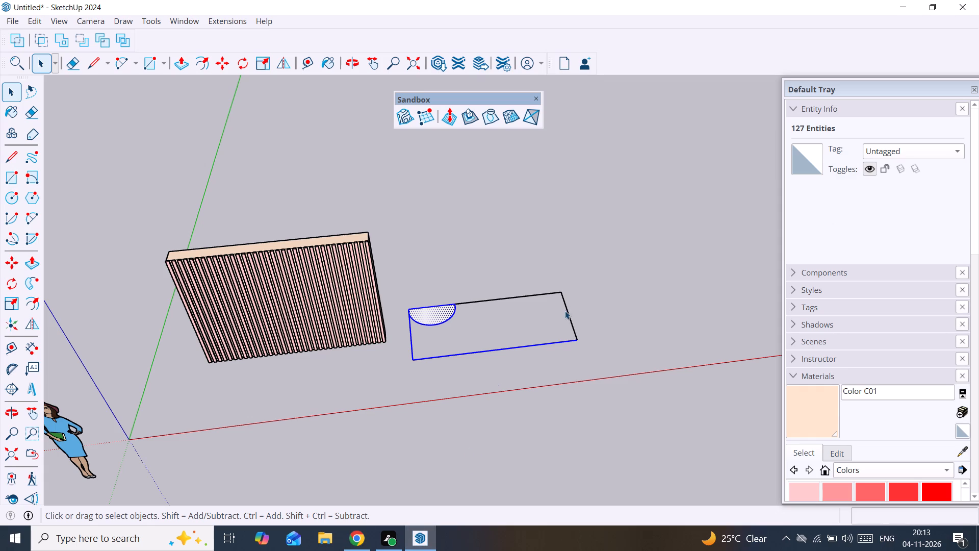
pyautogui.moveTo(594, 259); pyautogui.dragTo(432, 395)
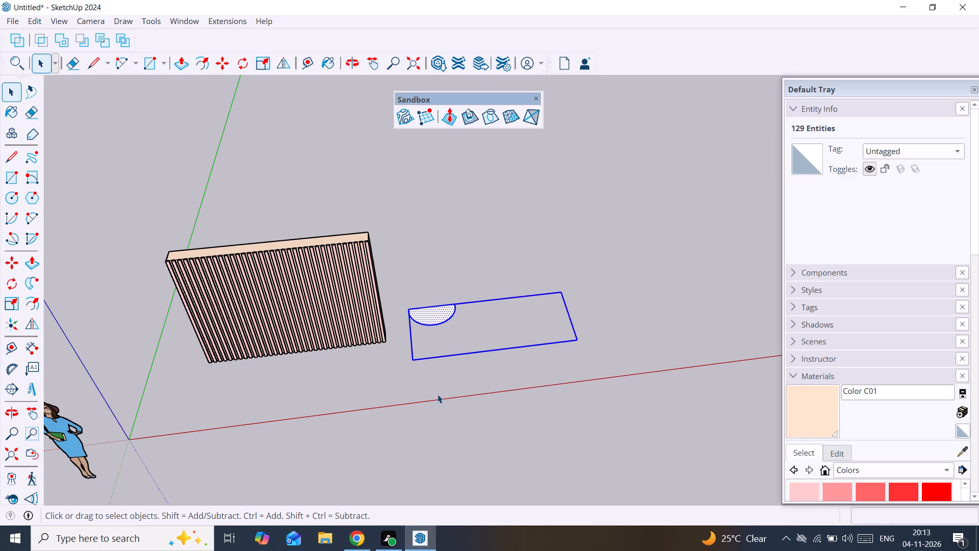
pyautogui.press('Delete')
# Import the DXF file 8dc541f8-69a8-4bf8-a92d-fa73074eda10 (1) from Downloads into the model.
pyautogui.scroll(-4, 502, 339)
pyautogui.moveTo(471, 328); pyautogui.dragTo(452, 315, button='middle')
pyautogui.scroll(1, 452, 312)
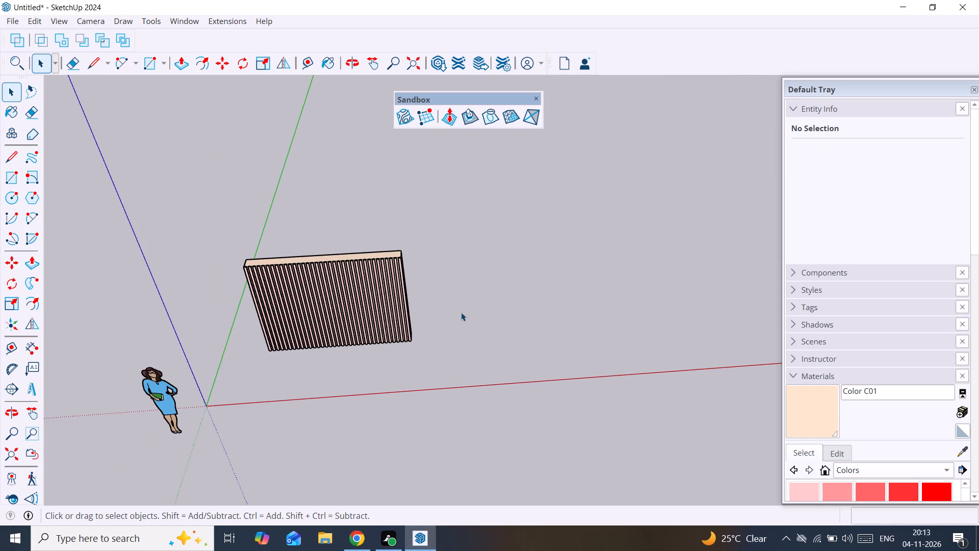
pyautogui.click(15, 24)
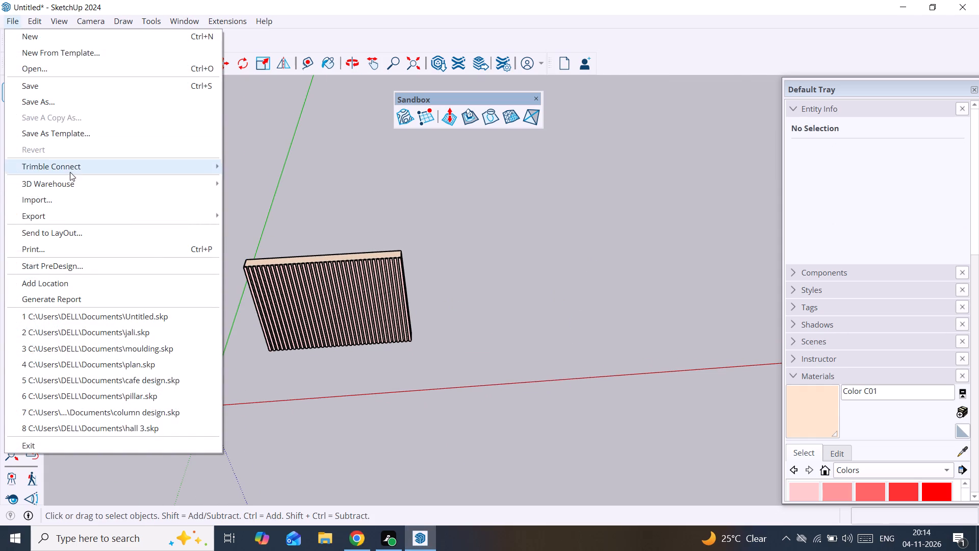
pyautogui.click(71, 194)
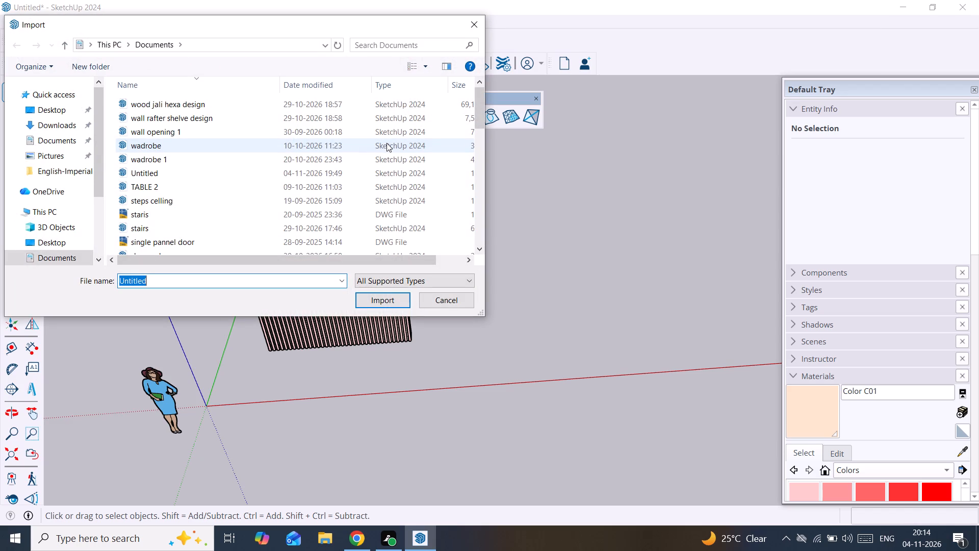
pyautogui.click(64, 132)
pyautogui.click(194, 122)
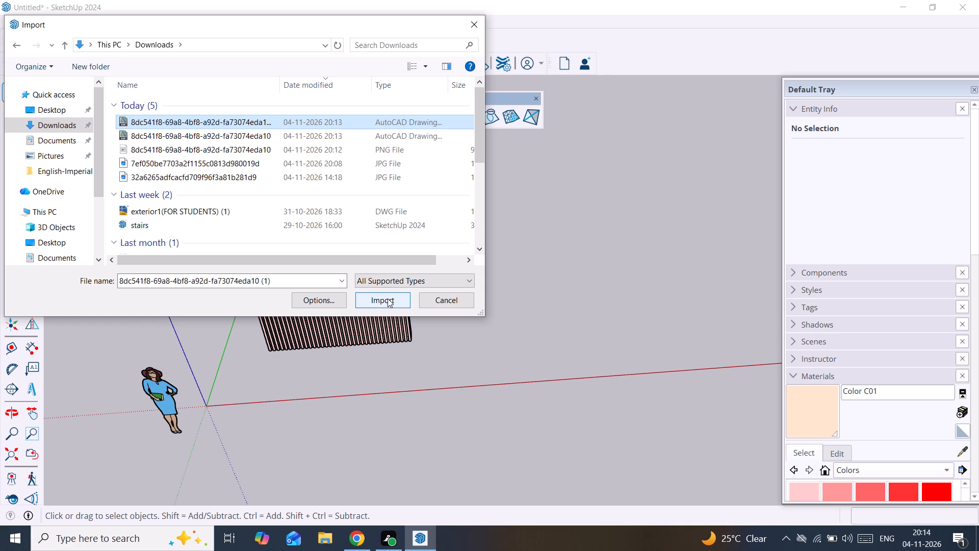
pyautogui.tripleClick(388, 298)
pyautogui.doubleClick(388, 298)
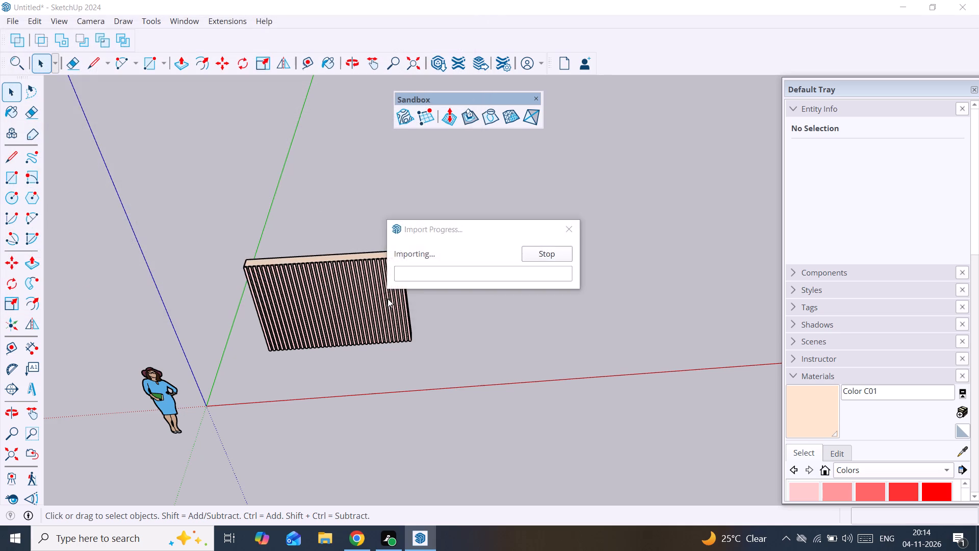
pyautogui.click(388, 298)
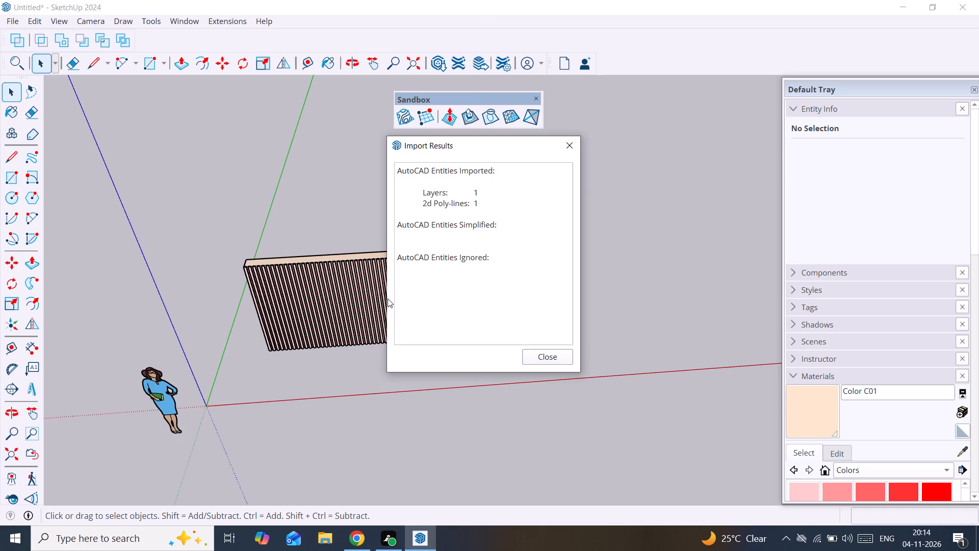
pyautogui.tripleClick(388, 298)
pyautogui.click(537, 355)
# Examine the imported wavy double-line strip against the striped panel and select it at its end near the green axis.
pyautogui.scroll(-5, 621, 238)
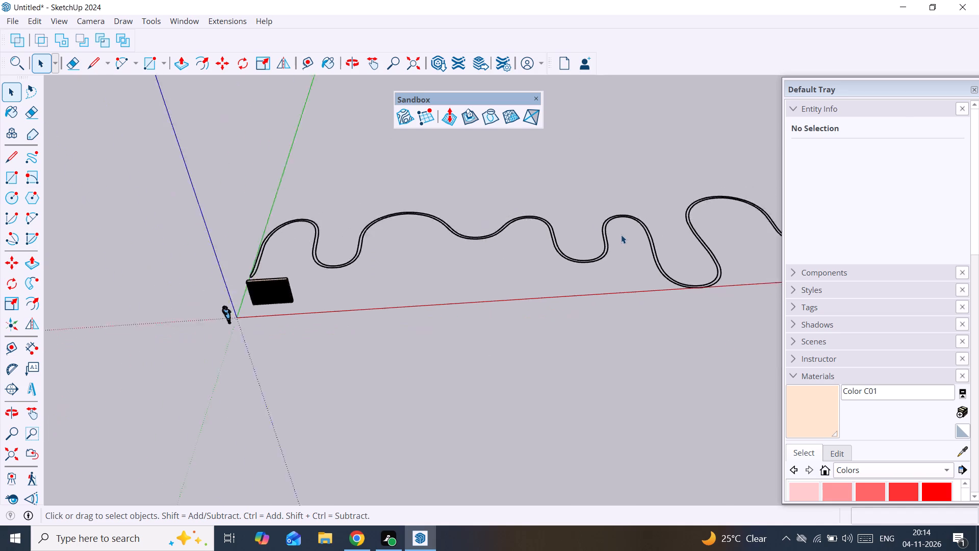
pyautogui.scroll(-8, 621, 234)
pyautogui.moveTo(616, 227); pyautogui.dragTo(590, 215, button='middle')
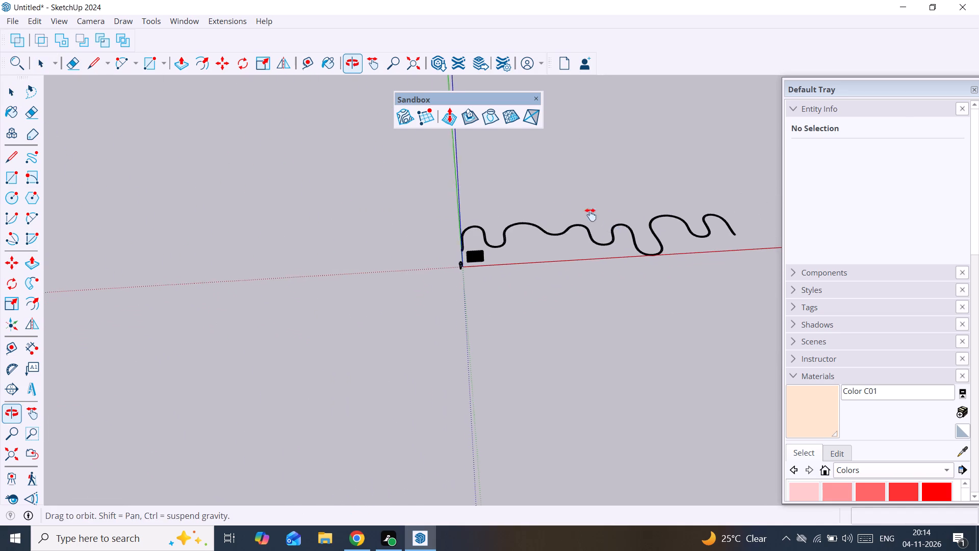
pyautogui.moveTo(590, 215); pyautogui.dragTo(479, 189, button='middle')
pyautogui.scroll(4, 479, 189)
pyautogui.moveTo(473, 208); pyautogui.dragTo(428, 304, button='middle')
pyautogui.scroll(13, 244, 170)
pyautogui.doubleClick(250, 180)
pyautogui.scroll(1, 247, 176)
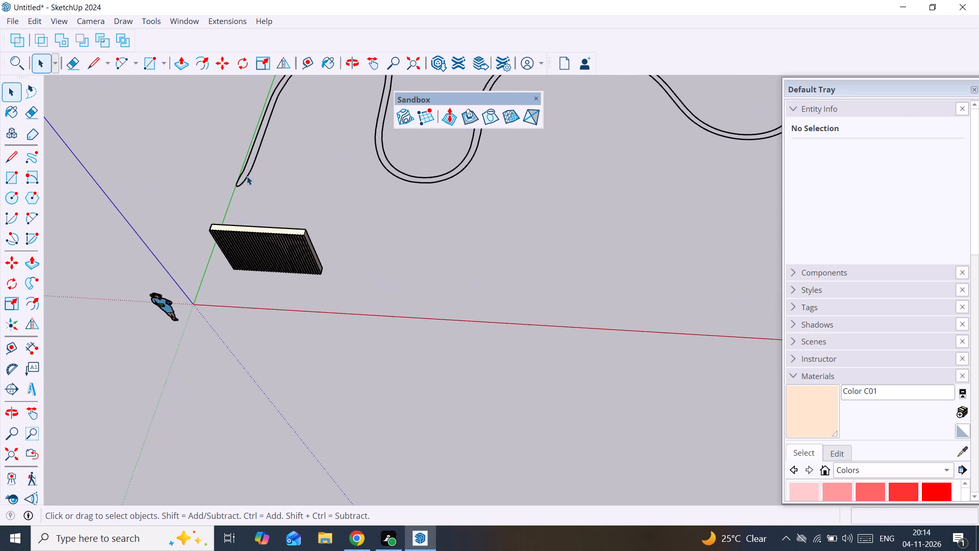
pyautogui.click(247, 176)
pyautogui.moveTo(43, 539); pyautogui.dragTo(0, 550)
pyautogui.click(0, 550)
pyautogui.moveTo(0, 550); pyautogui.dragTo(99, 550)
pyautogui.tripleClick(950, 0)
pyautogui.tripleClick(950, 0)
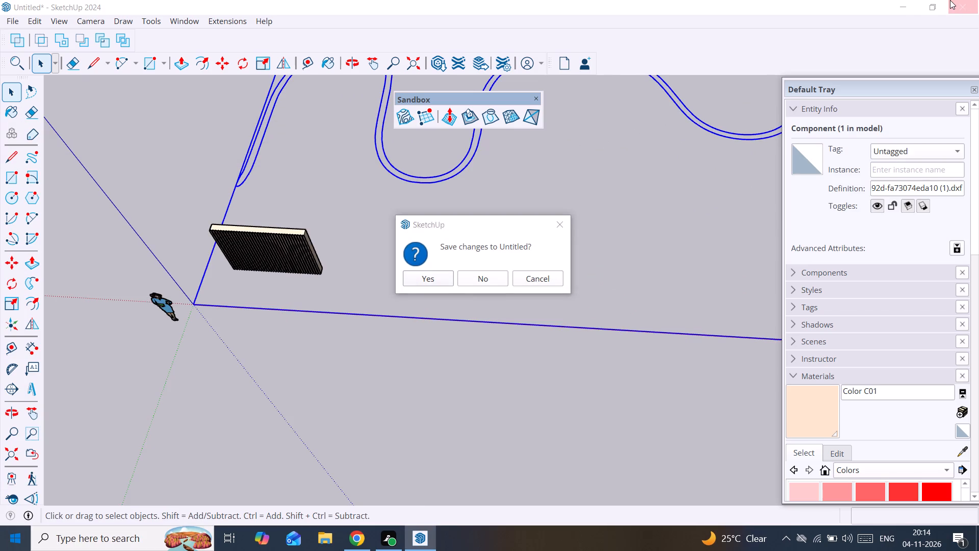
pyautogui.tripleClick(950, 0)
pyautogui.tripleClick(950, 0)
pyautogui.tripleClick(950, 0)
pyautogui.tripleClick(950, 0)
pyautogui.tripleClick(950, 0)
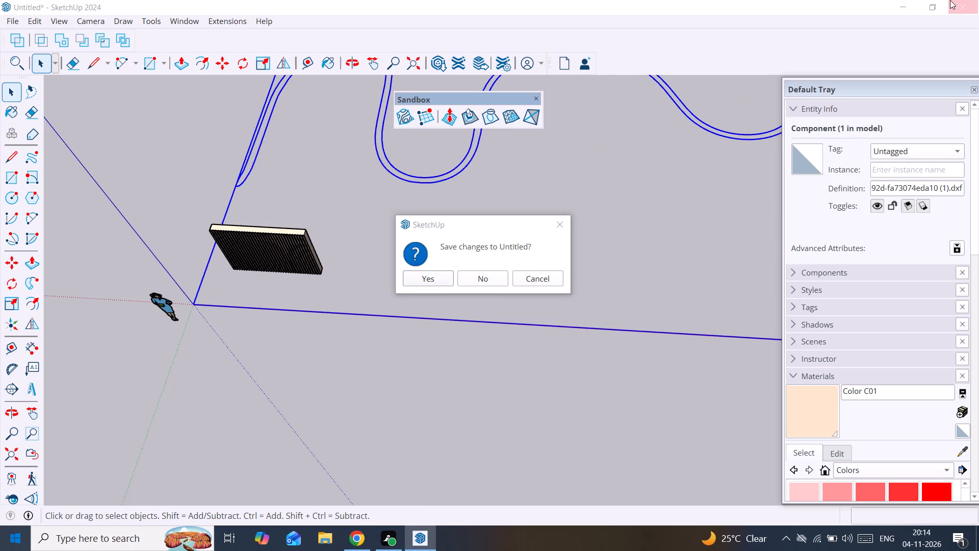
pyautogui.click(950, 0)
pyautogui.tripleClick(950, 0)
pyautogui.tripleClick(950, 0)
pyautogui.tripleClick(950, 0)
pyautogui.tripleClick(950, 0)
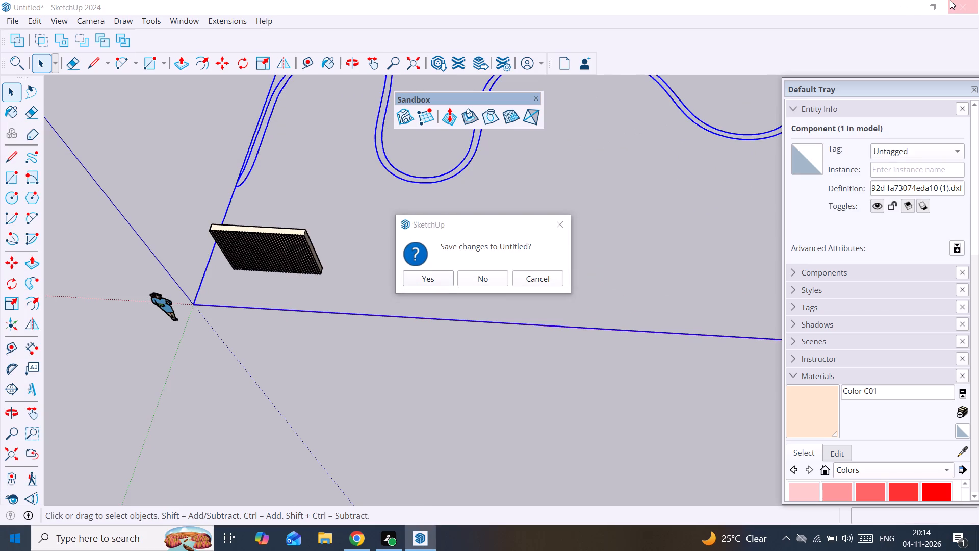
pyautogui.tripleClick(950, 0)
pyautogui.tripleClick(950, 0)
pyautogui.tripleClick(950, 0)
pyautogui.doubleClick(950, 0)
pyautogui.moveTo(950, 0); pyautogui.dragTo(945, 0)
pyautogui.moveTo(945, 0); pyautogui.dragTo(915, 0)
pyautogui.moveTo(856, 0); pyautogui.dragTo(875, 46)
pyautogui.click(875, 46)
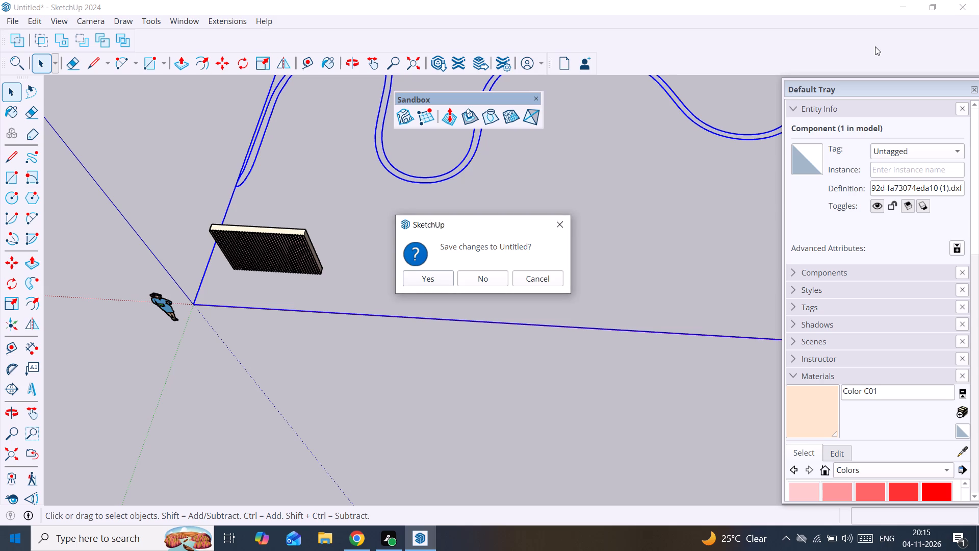
# Cancel closing the untitled model so that it stays open for further work.
pyautogui.click(875, 46)
pyautogui.click(558, 219)
# Open the imported wavy strip component for editing near its end by the green axis.
pyautogui.scroll(-8, 555, 219)
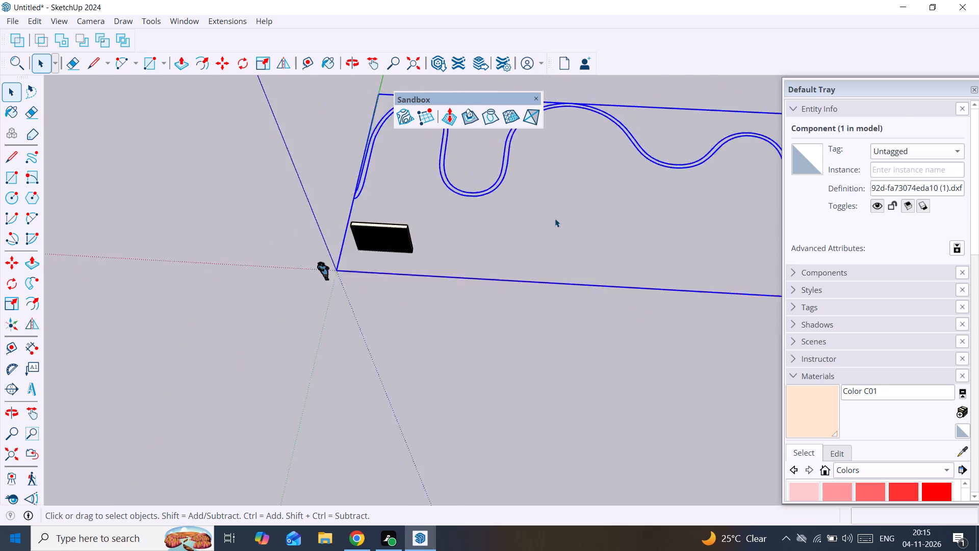
pyautogui.scroll(-5, 555, 218)
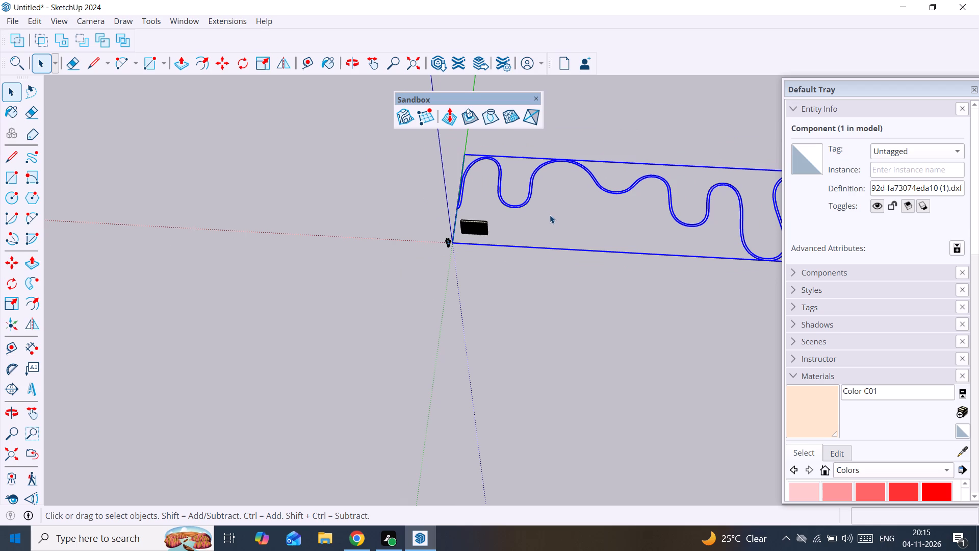
pyautogui.scroll(18, 462, 179)
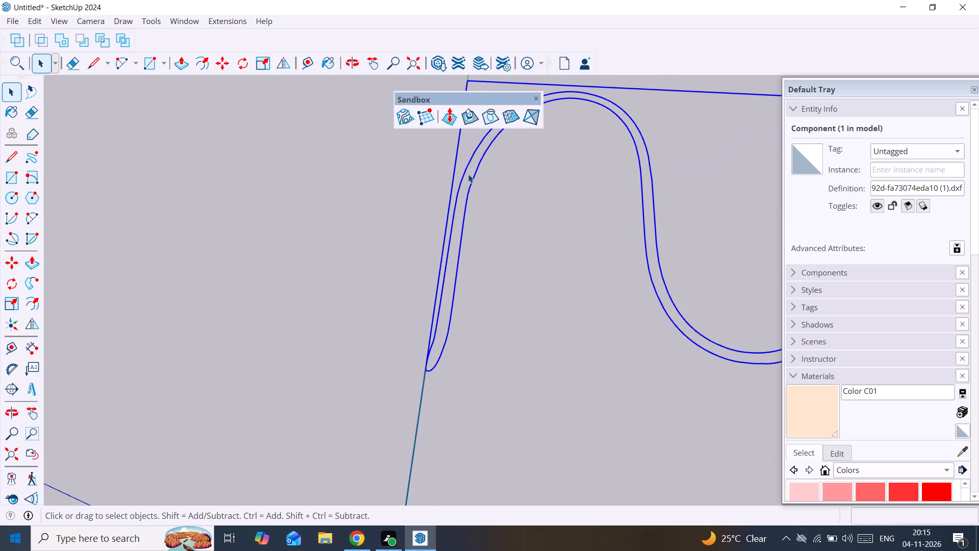
pyautogui.doubleClick(468, 174)
# Examine the wavy strip's double outline and its size relative to the striped panel.
pyautogui.scroll(2, 469, 174)
pyautogui.keyDown('shift'); pyautogui.moveTo(469, 174); pyautogui.dragTo(332, 131, button='middle'); pyautogui.keyUp('shift')
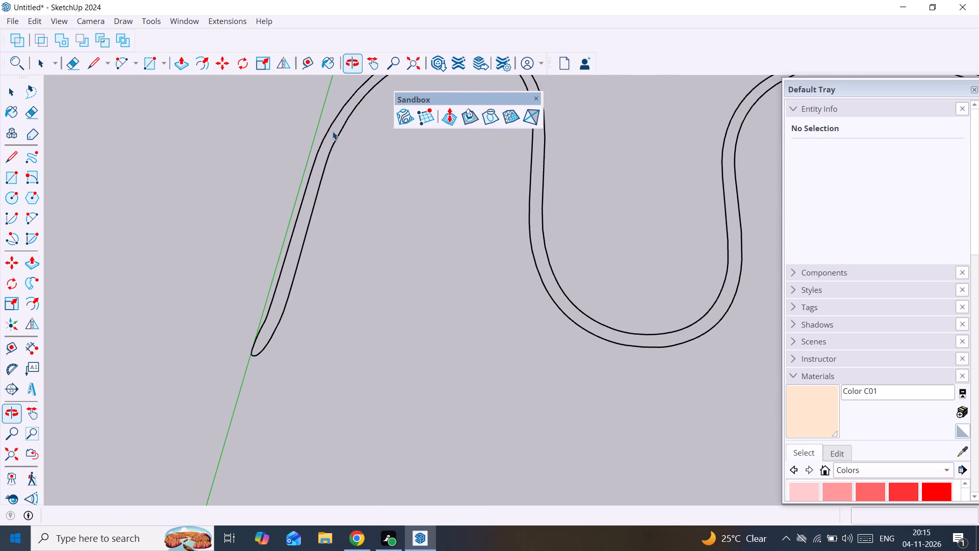
pyautogui.scroll(-7, 335, 136)
pyautogui.moveTo(335, 142); pyautogui.dragTo(334, 161, button='middle')
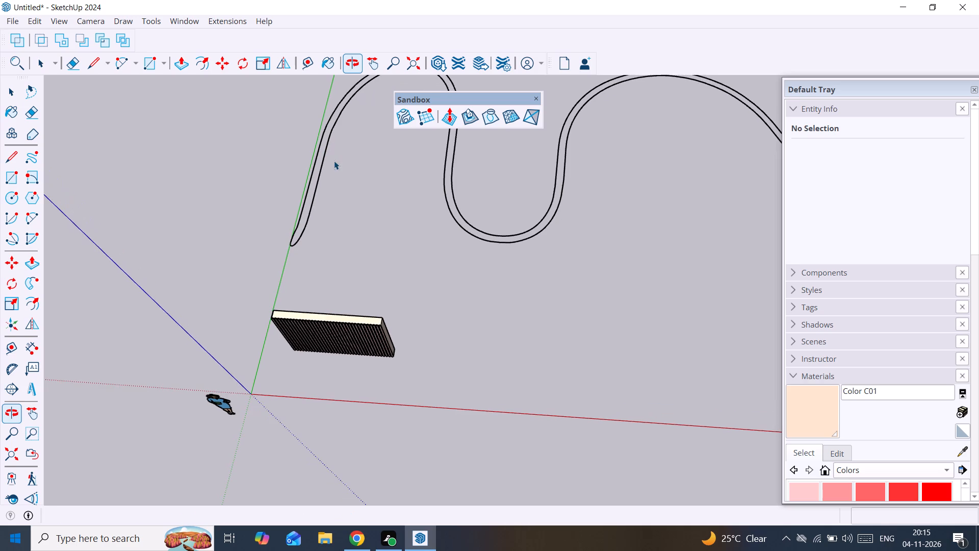
pyautogui.scroll(9, 325, 158)
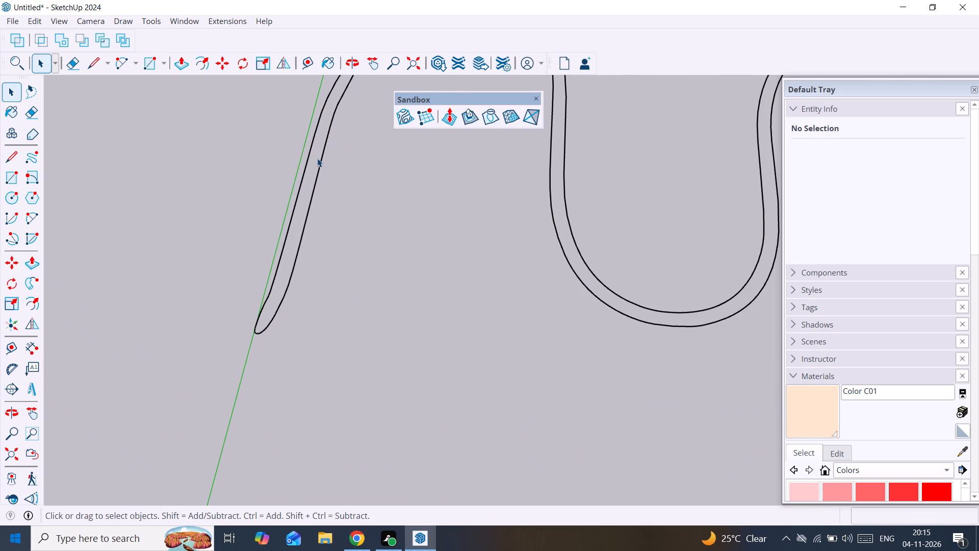
pyautogui.scroll(-3, 317, 158)
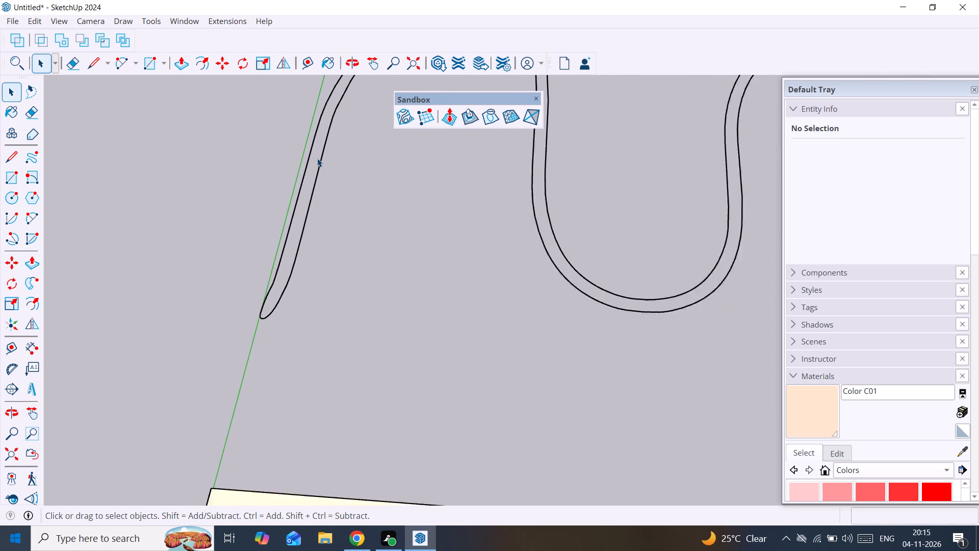
pyautogui.scroll(-12, 317, 158)
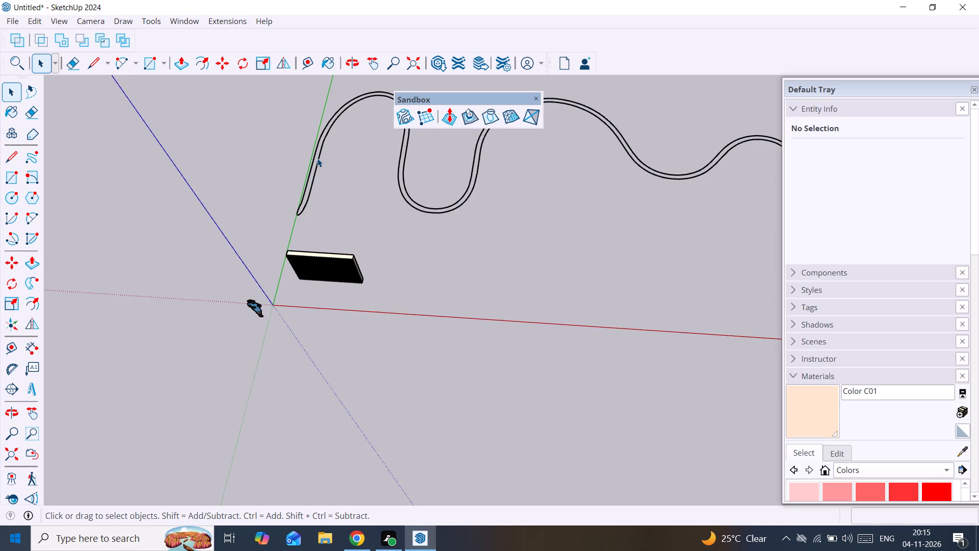
pyautogui.scroll(-7, 317, 158)
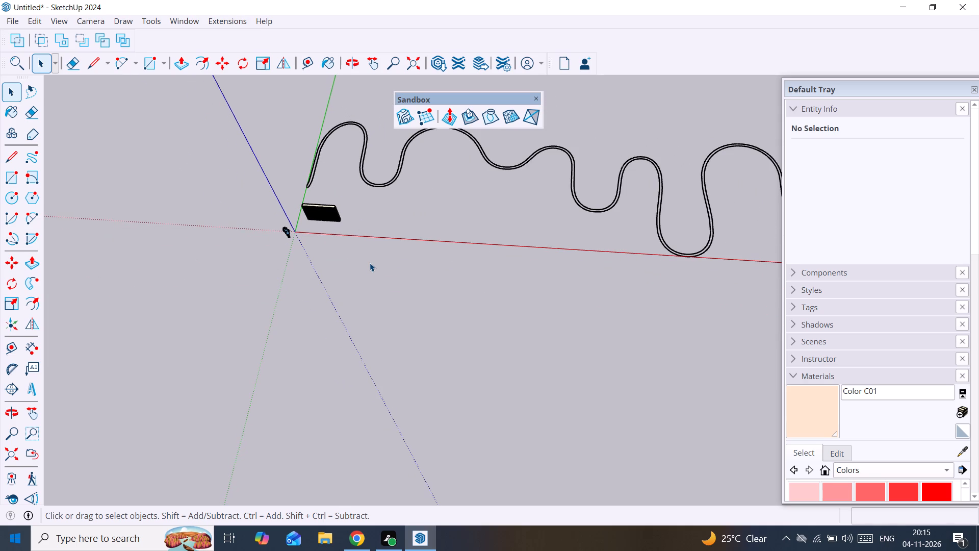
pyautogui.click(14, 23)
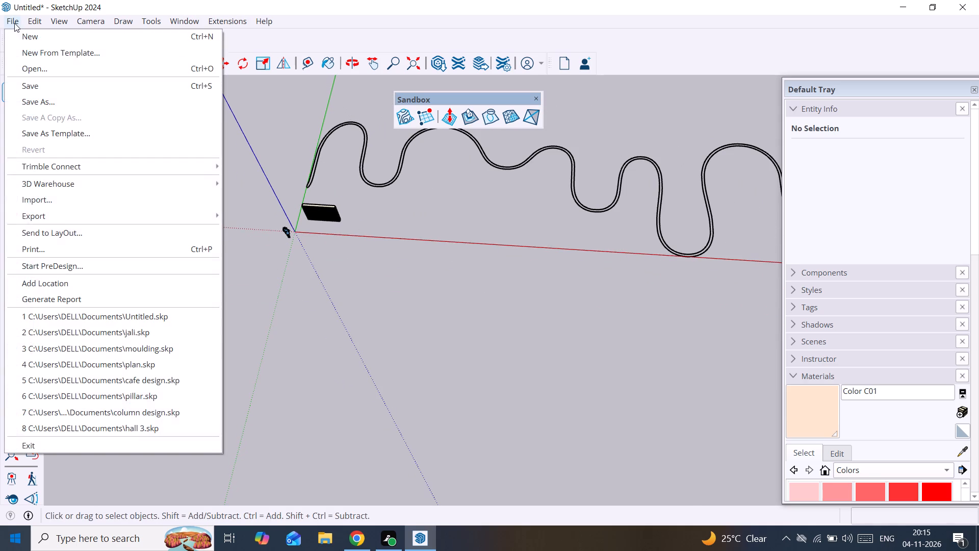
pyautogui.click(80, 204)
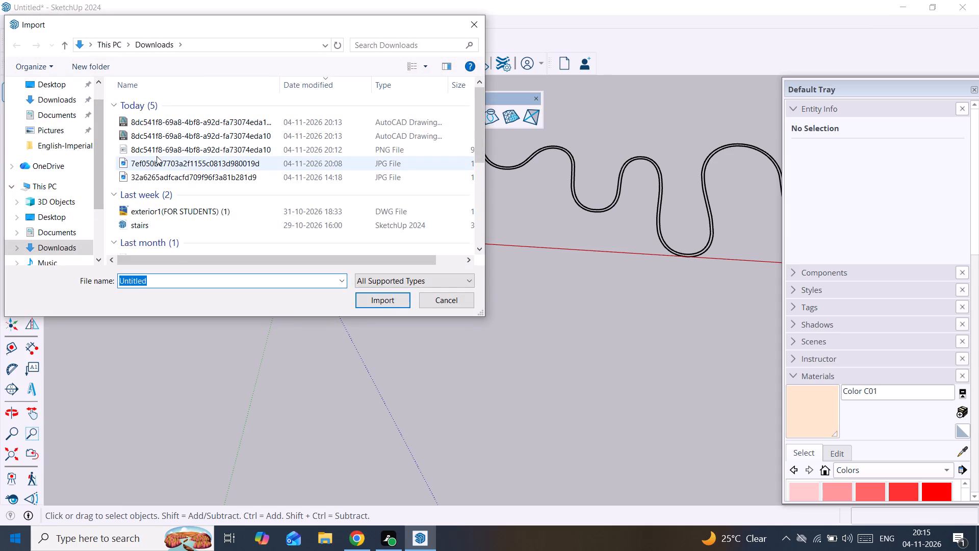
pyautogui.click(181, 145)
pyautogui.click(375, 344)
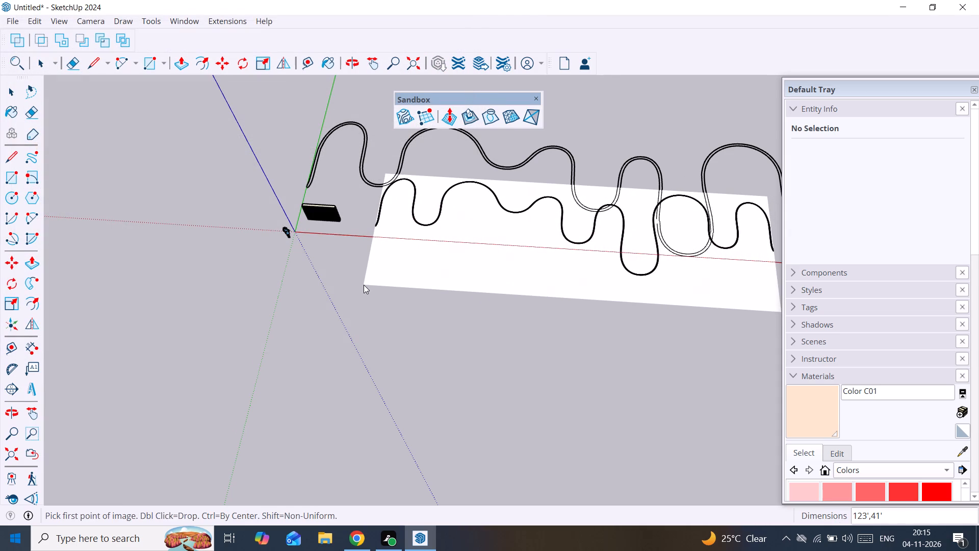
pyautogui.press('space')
# Import the JPG 7ef050be7703a2f1155c0813d980019d from Downloads and place it beyond the wavy strip's far end, about 20' 7" wide.
pyautogui.click(15, 19)
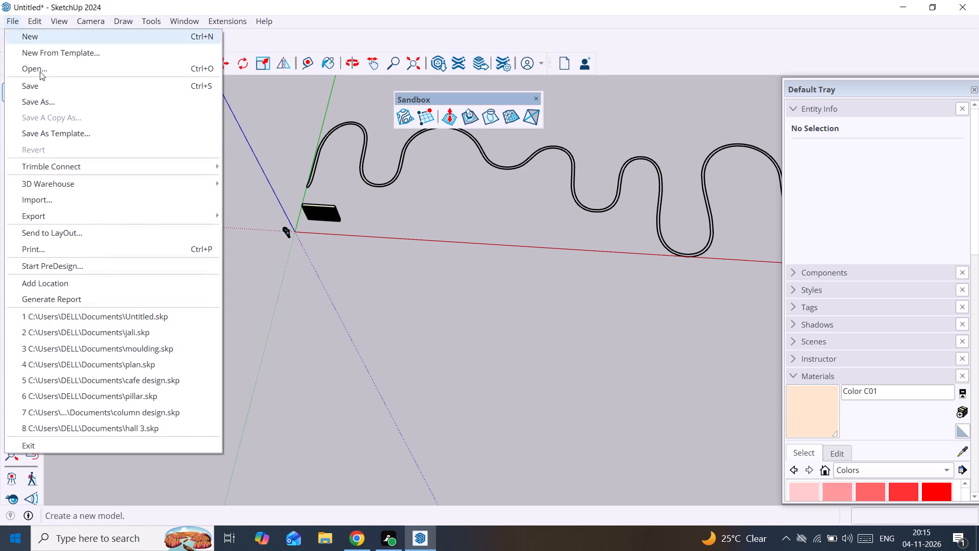
pyautogui.click(49, 202)
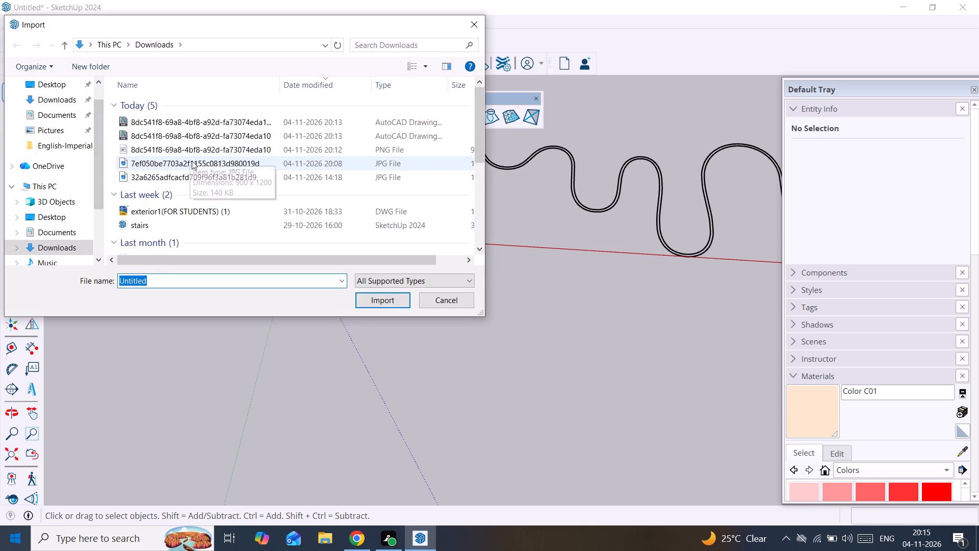
pyautogui.click(192, 161)
pyautogui.click(395, 348)
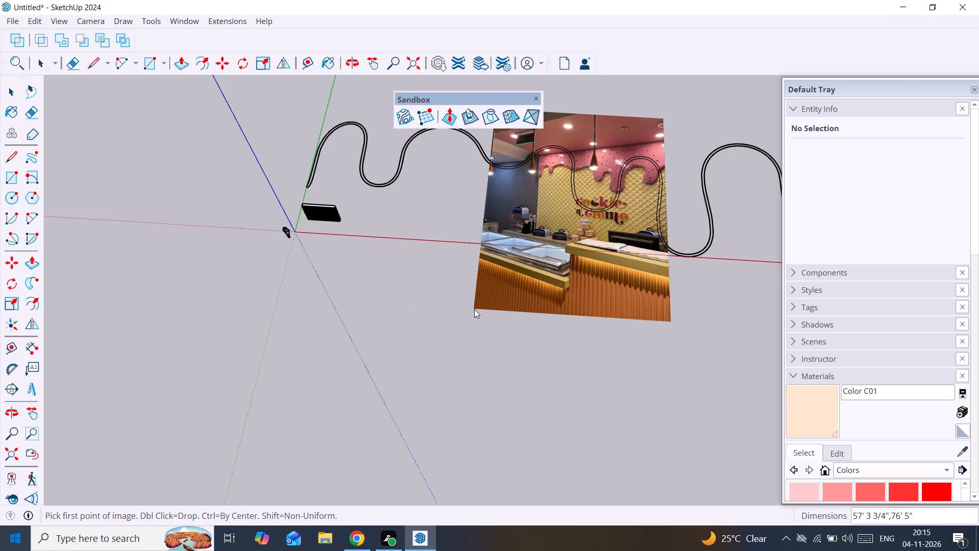
pyautogui.scroll(-12, 474, 309)
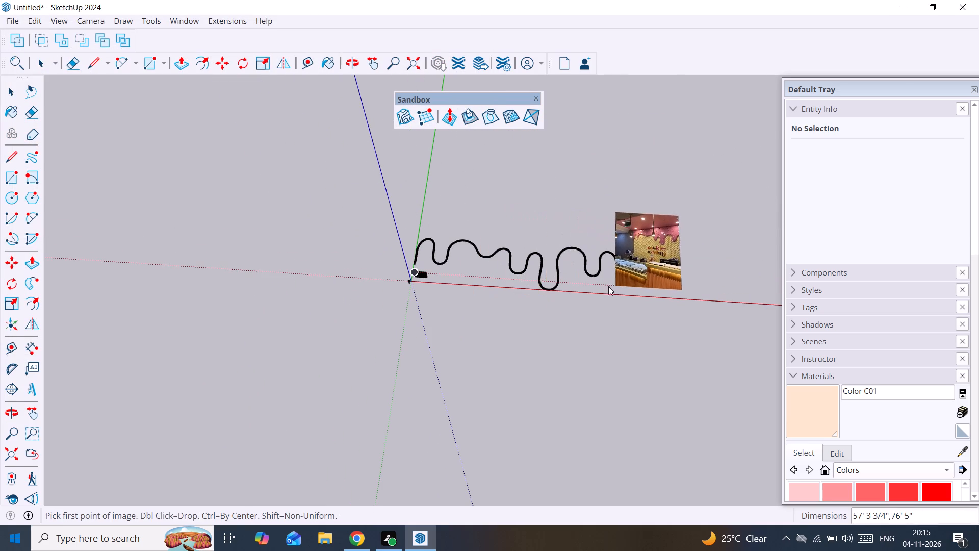
pyautogui.click(646, 297)
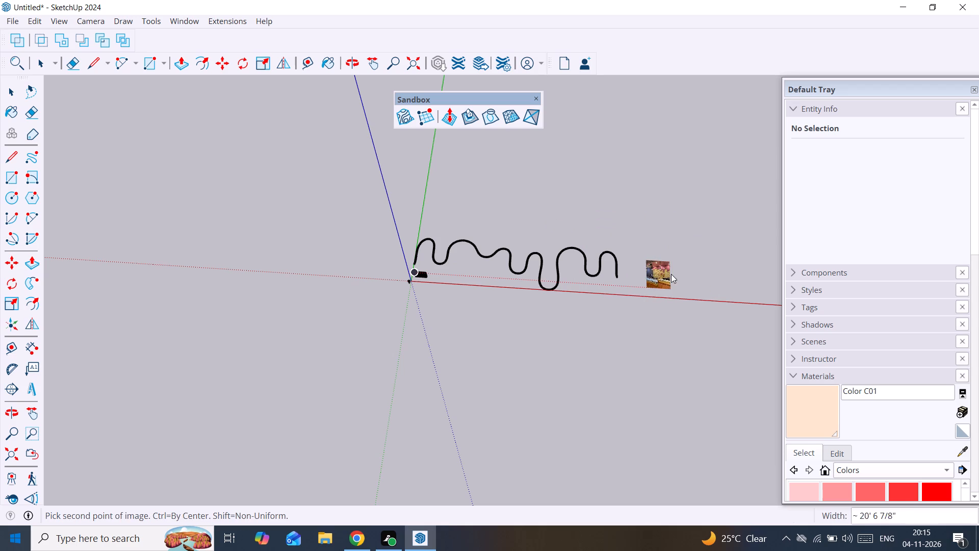
pyautogui.click(671, 273)
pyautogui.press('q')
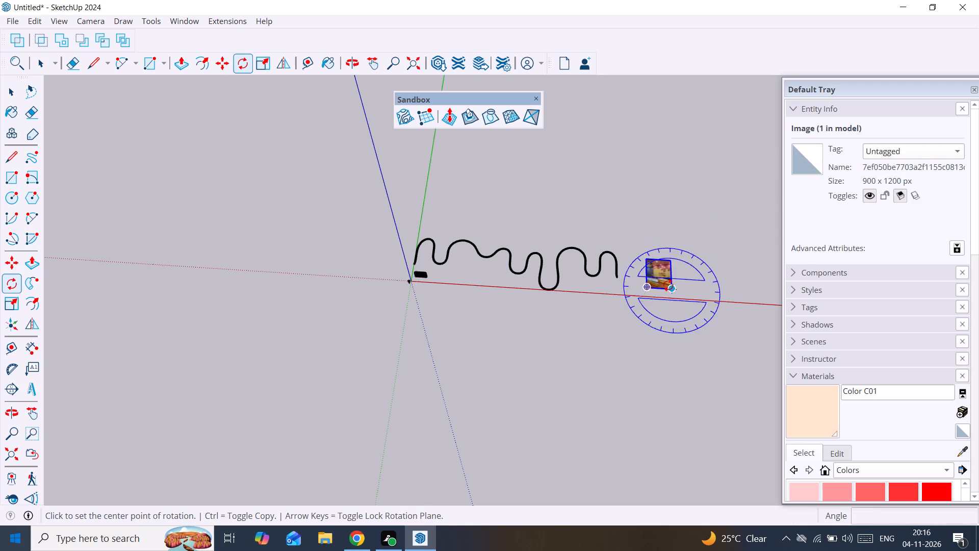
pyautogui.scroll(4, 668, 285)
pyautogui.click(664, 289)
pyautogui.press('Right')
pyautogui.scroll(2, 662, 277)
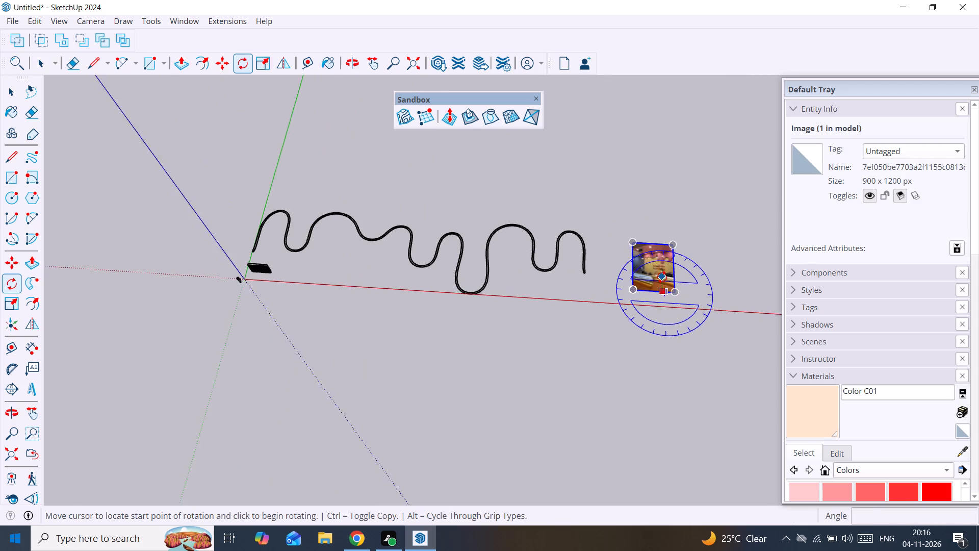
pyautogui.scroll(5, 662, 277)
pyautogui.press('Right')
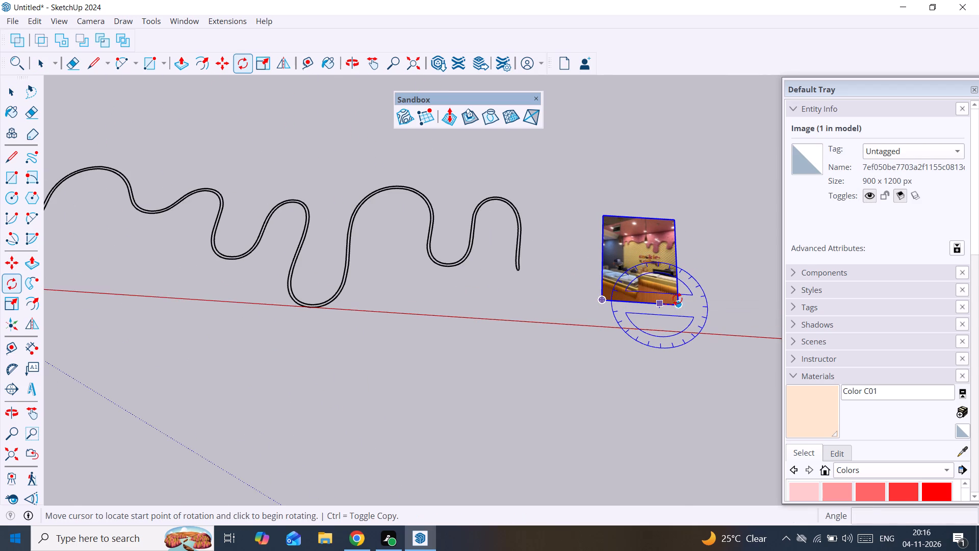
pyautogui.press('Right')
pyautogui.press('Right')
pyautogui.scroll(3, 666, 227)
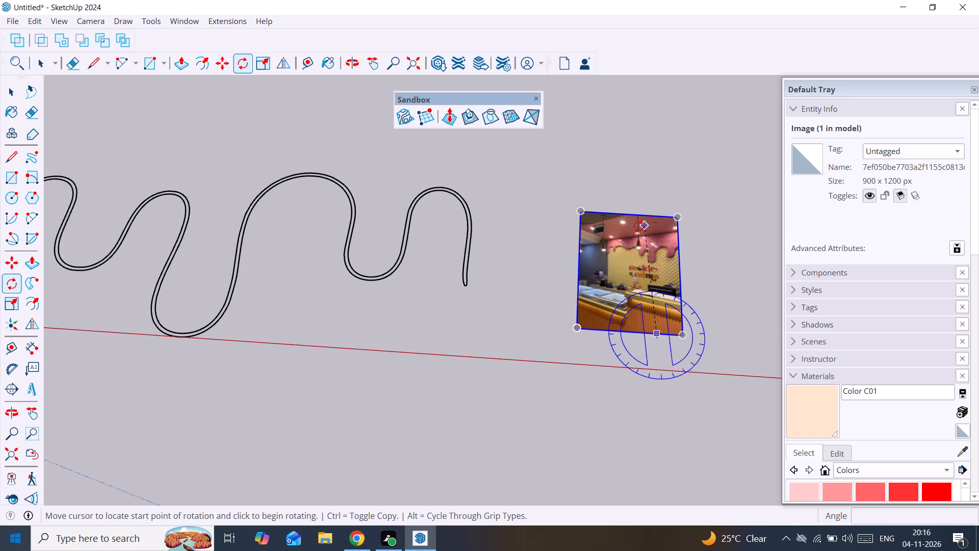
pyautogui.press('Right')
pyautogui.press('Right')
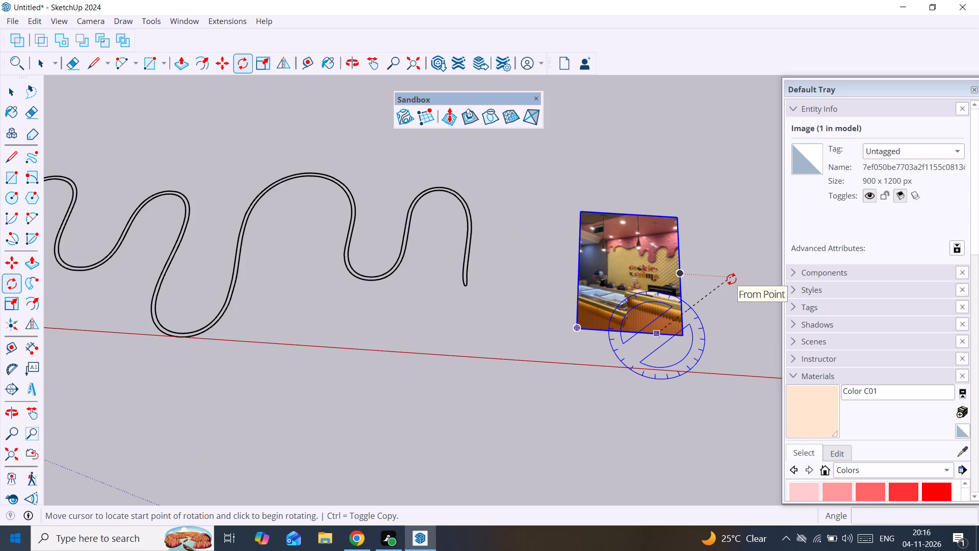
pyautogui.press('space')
# Rotate the imported shop counter image beside the wavy strip.
pyautogui.scroll(2, 717, 281)
pyautogui.moveTo(716, 283); pyautogui.dragTo(689, 265, button='middle')
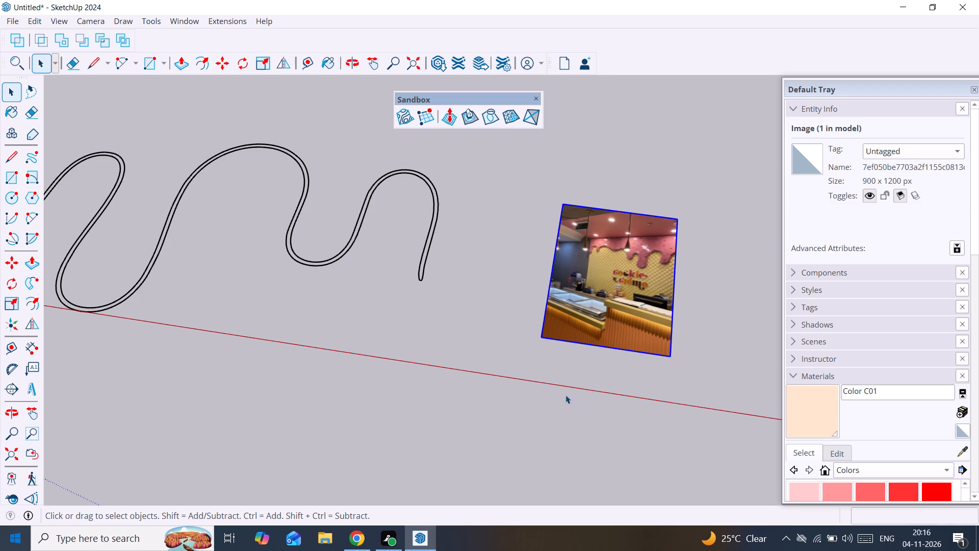
pyautogui.scroll(-1, 565, 396)
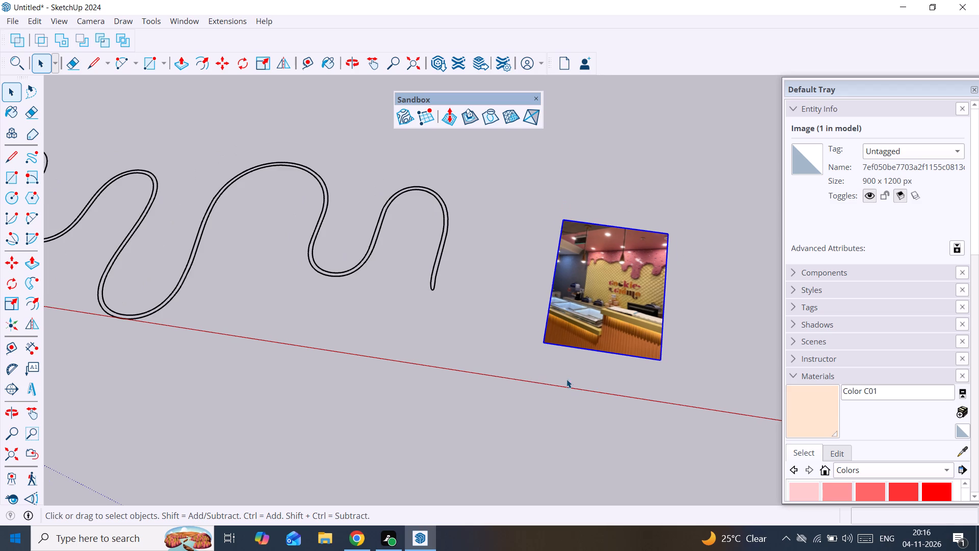
pyautogui.press('q')
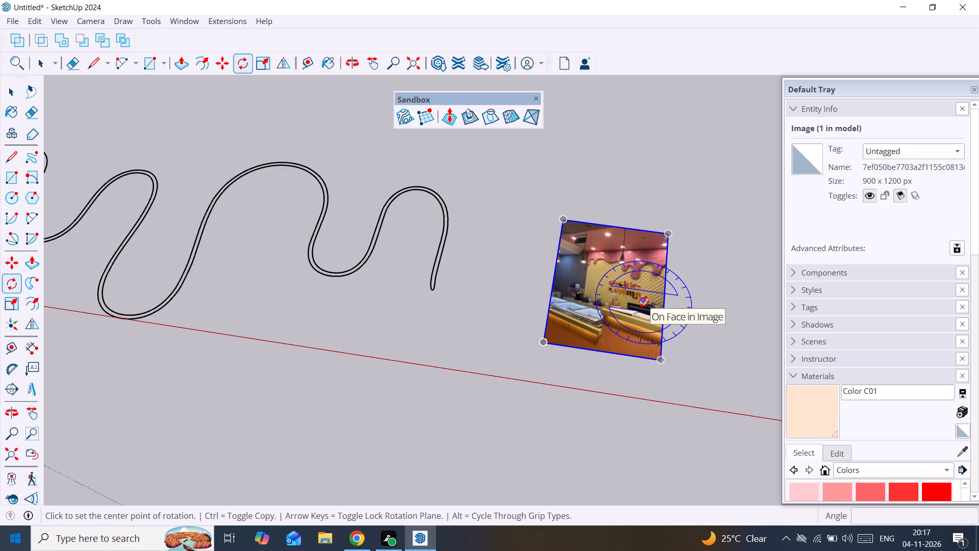
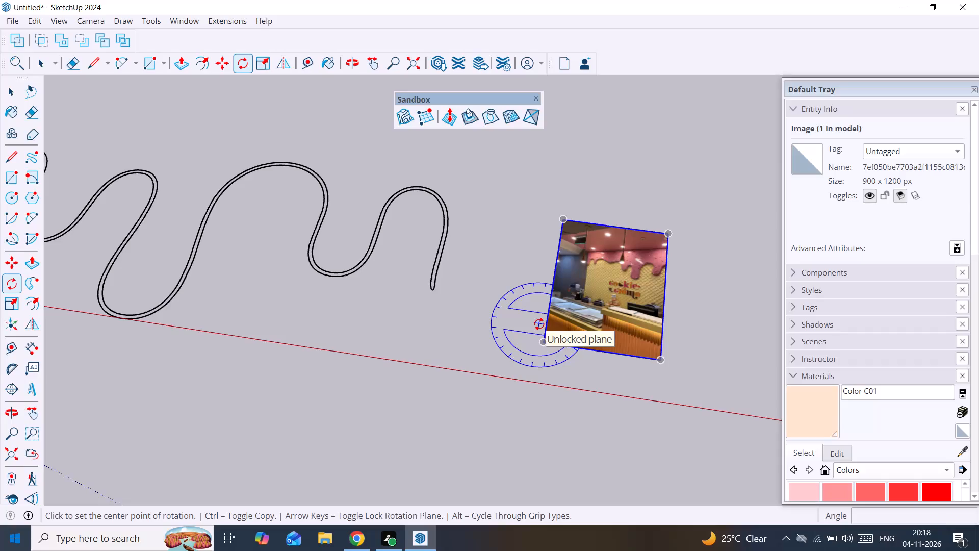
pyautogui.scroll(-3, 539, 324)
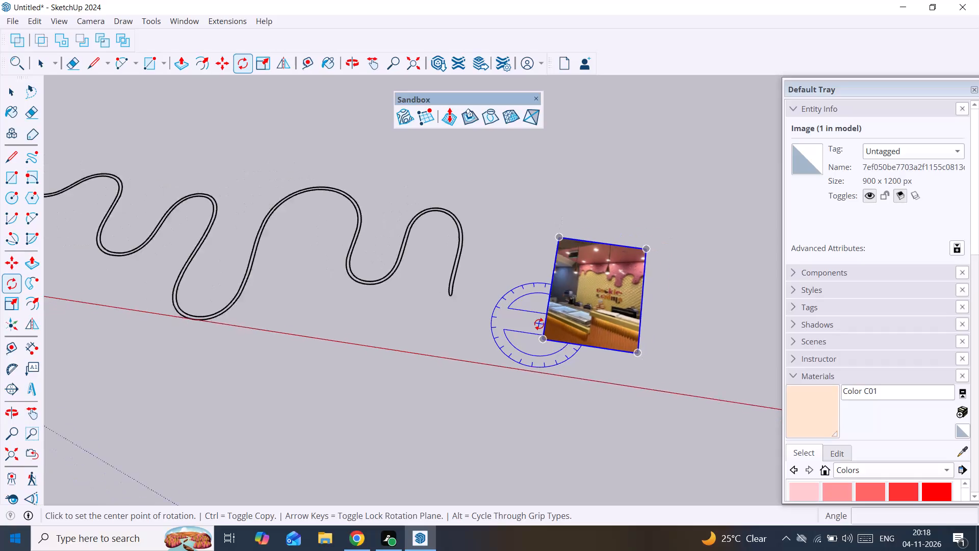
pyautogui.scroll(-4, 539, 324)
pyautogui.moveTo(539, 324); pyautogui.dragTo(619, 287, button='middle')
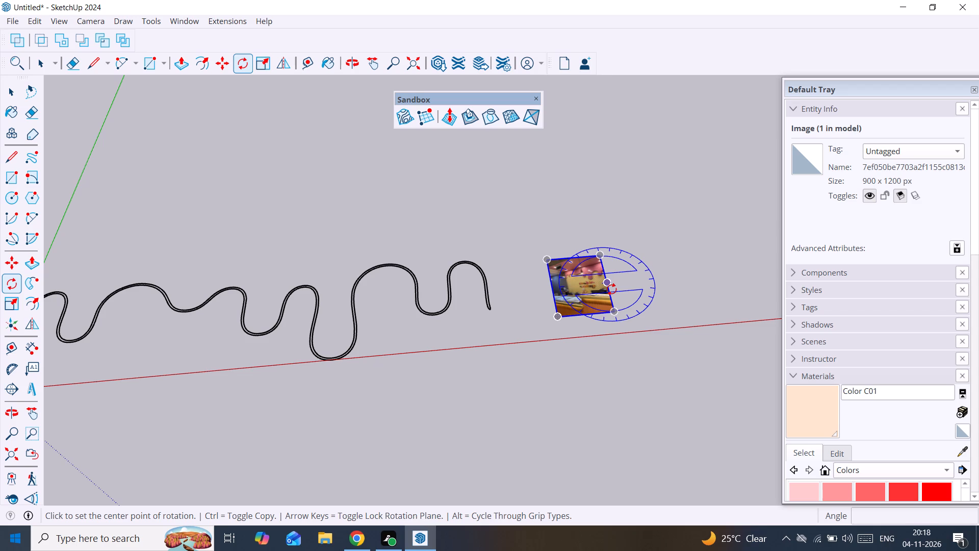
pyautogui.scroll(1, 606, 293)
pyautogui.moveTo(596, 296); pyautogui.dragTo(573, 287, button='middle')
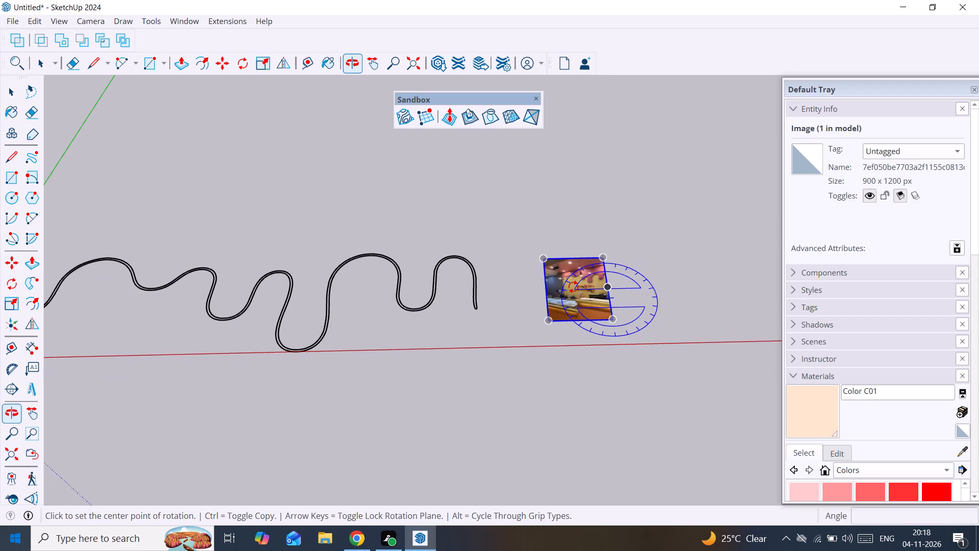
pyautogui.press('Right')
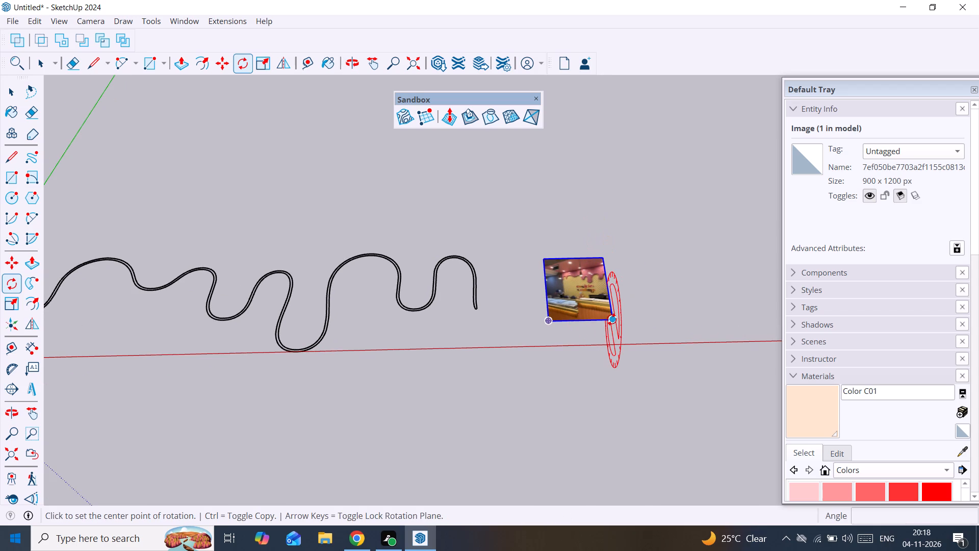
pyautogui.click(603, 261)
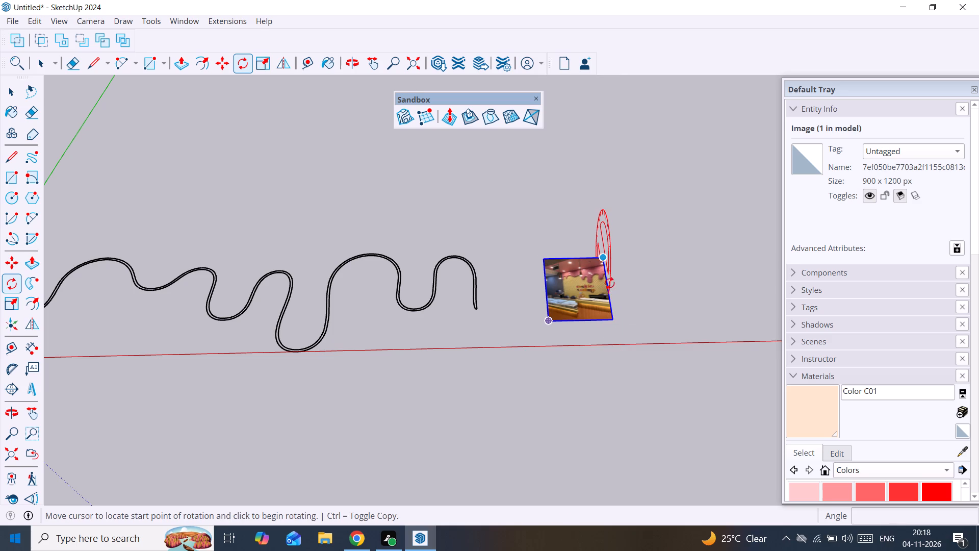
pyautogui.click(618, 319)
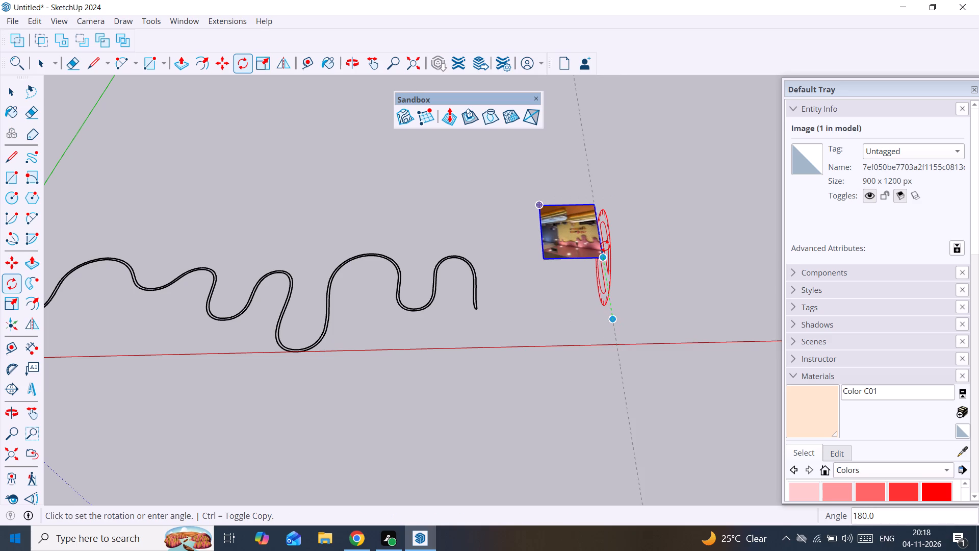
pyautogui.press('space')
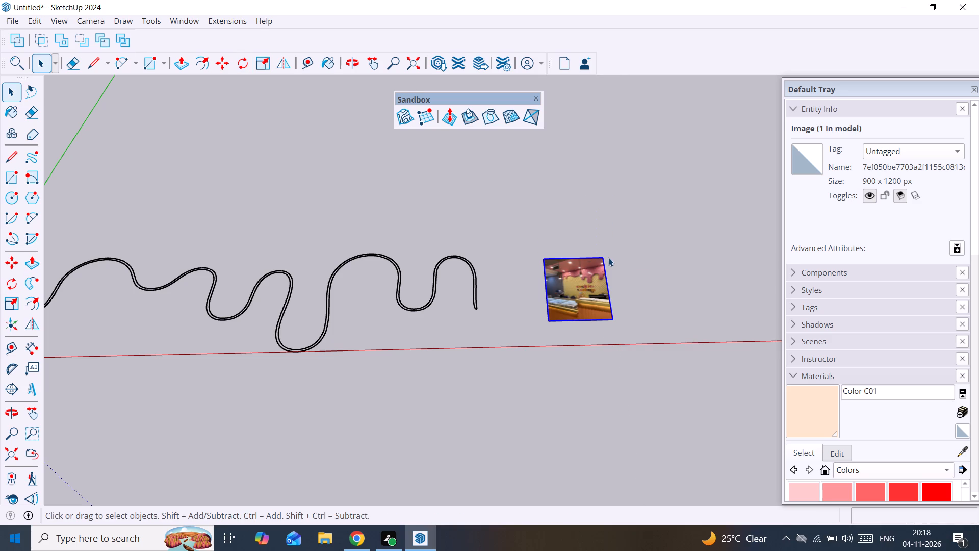
# Rotate the shop counter image 90° about the red axis, pivoting at its bottom corner farther from the wavy strip, to stand it upright.
pyautogui.press('q')
pyautogui.press('Right')
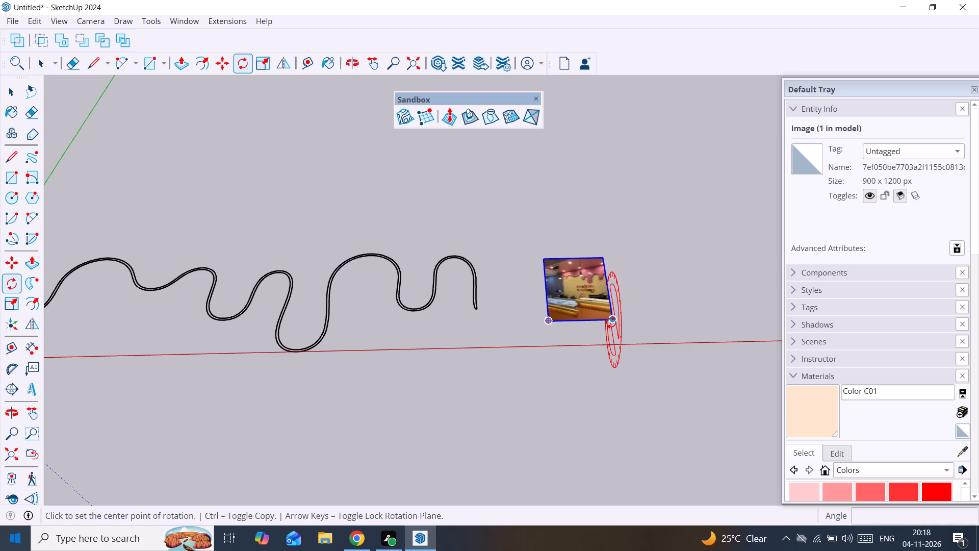
pyautogui.click(612, 323)
pyautogui.click(601, 257)
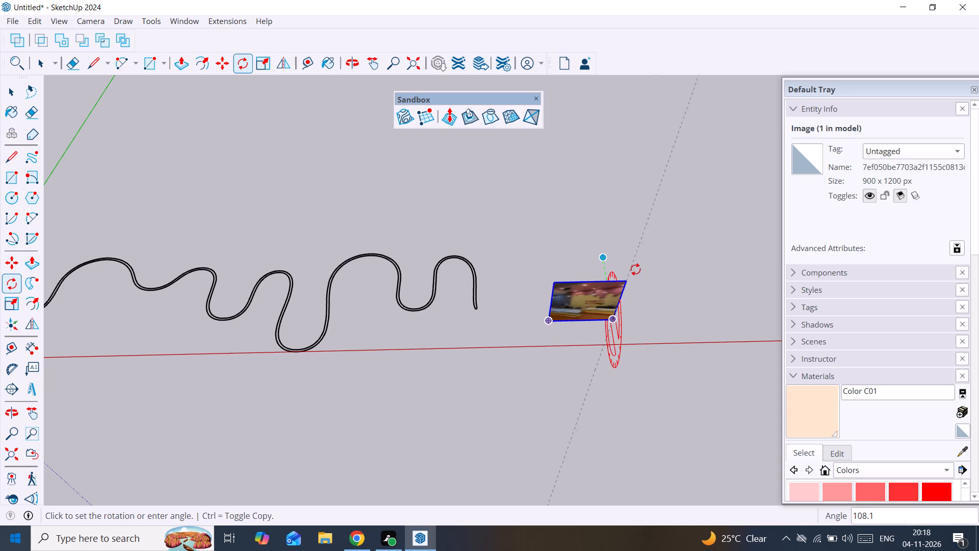
pyautogui.write('90')
pyautogui.press('Return')
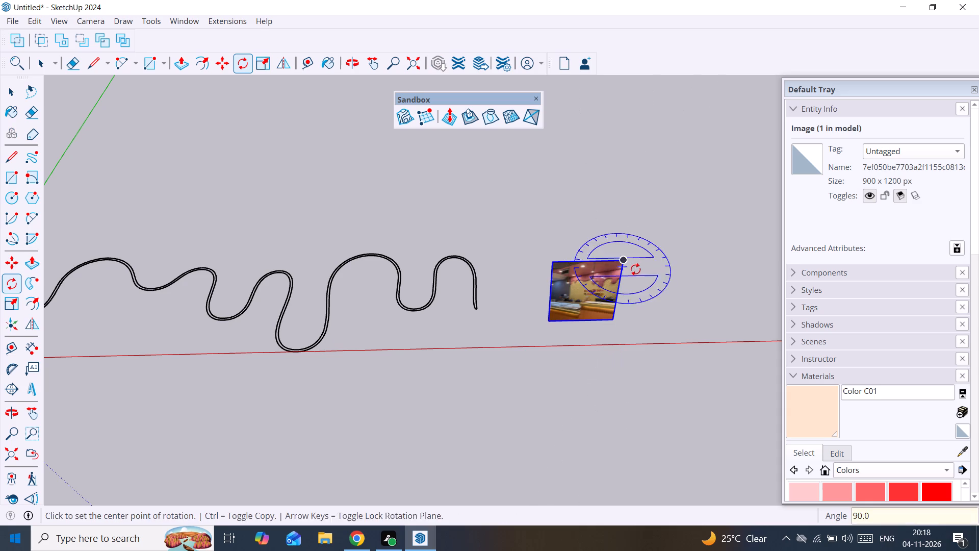
pyautogui.press('space')
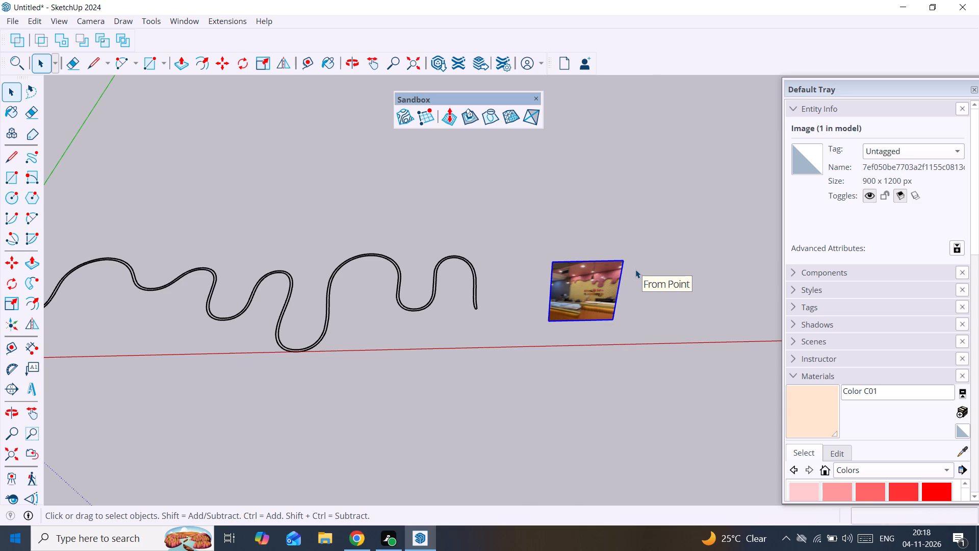
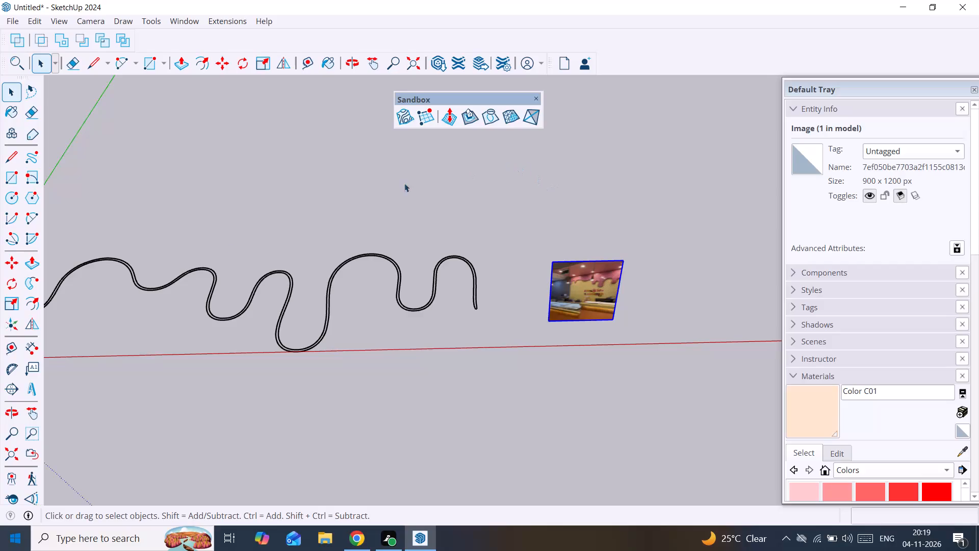
# Examine the pink dripping border in the upright shop counter reference photo and compare it with the wavy strip.
pyautogui.scroll(3, 521, 275)
pyautogui.scroll(4, 647, 278)
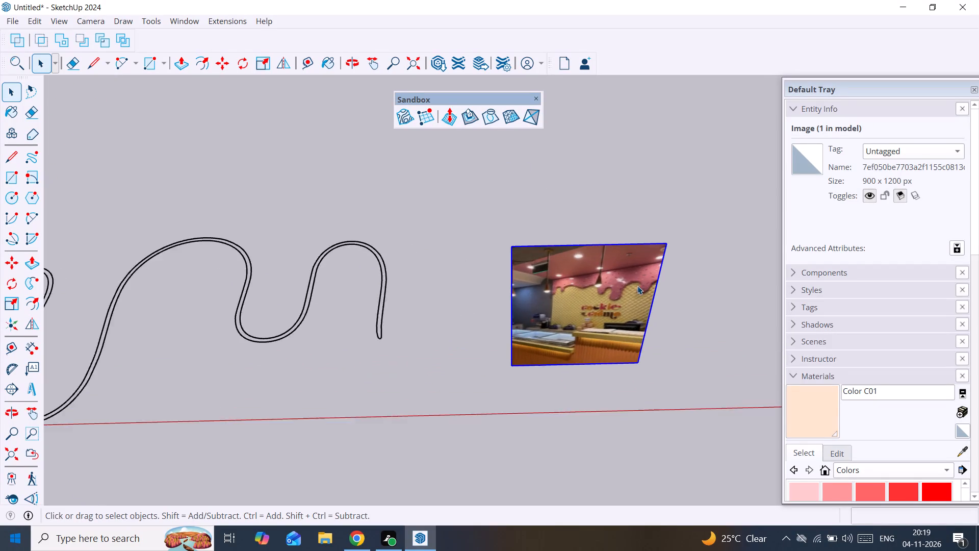
pyautogui.scroll(5, 586, 303)
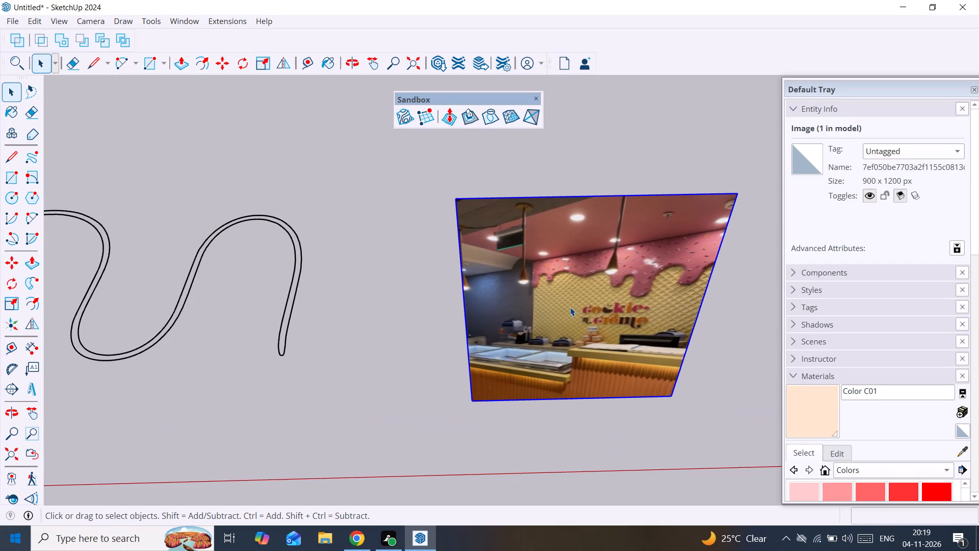
pyautogui.scroll(-15, 570, 307)
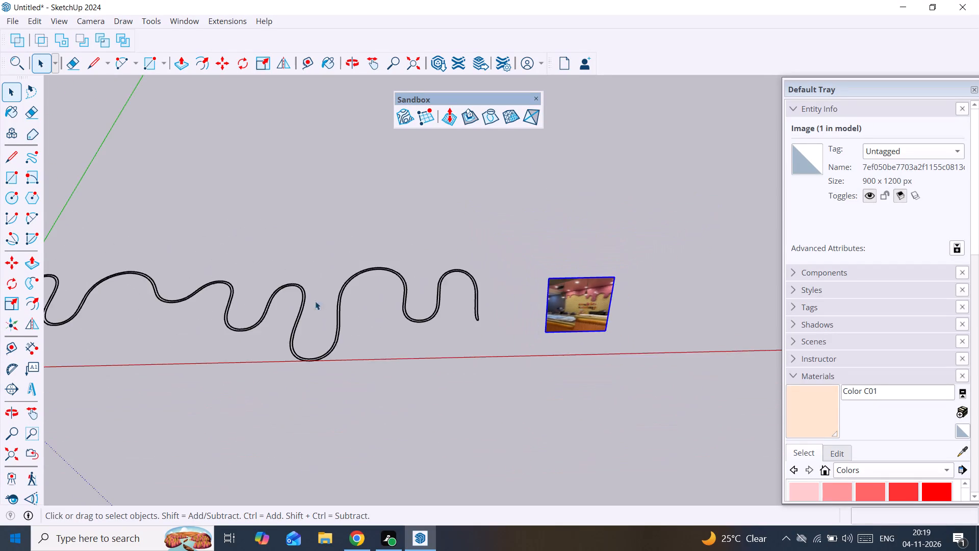
pyautogui.scroll(-5, 166, 309)
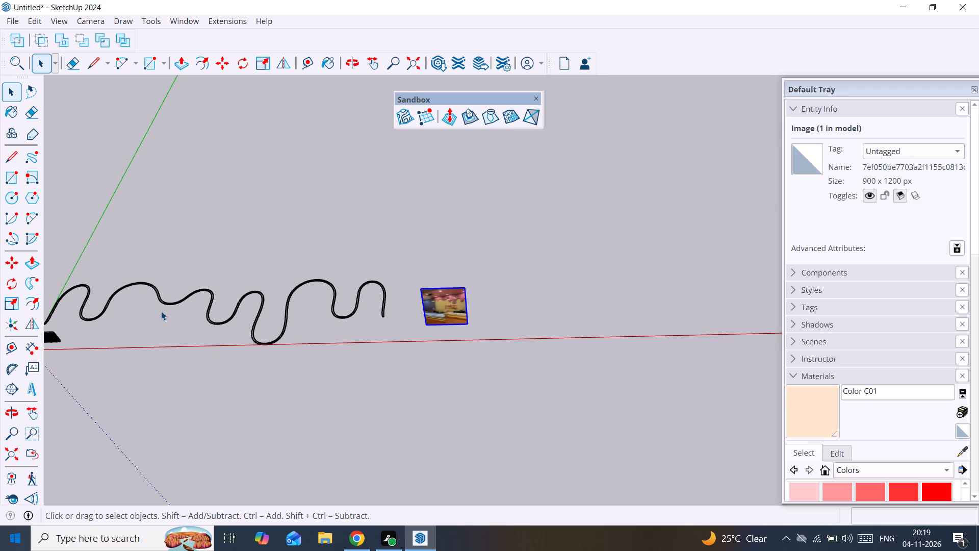
# From the wavy strip's end nearest the origin, draw a line about 28' 5" along the green axis, continuing about 183' along the red axis.
pyautogui.scroll(2, 154, 313)
pyautogui.keyDown('shift'); pyautogui.moveTo(153, 313); pyautogui.dragTo(432, 291, button='middle'); pyautogui.keyUp('shift')
pyautogui.scroll(4, 432, 291)
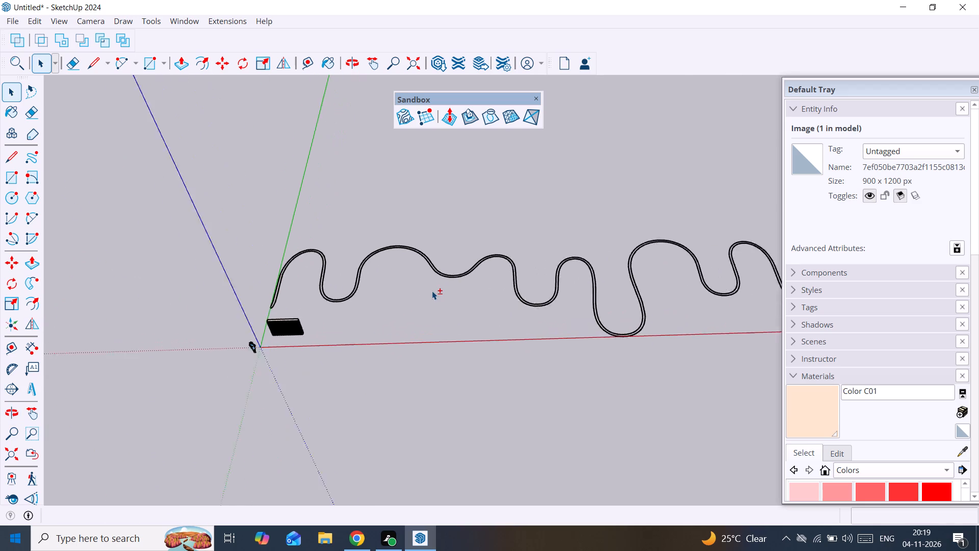
pyautogui.scroll(1, 432, 291)
pyautogui.moveTo(432, 291); pyautogui.dragTo(329, 348, button='middle')
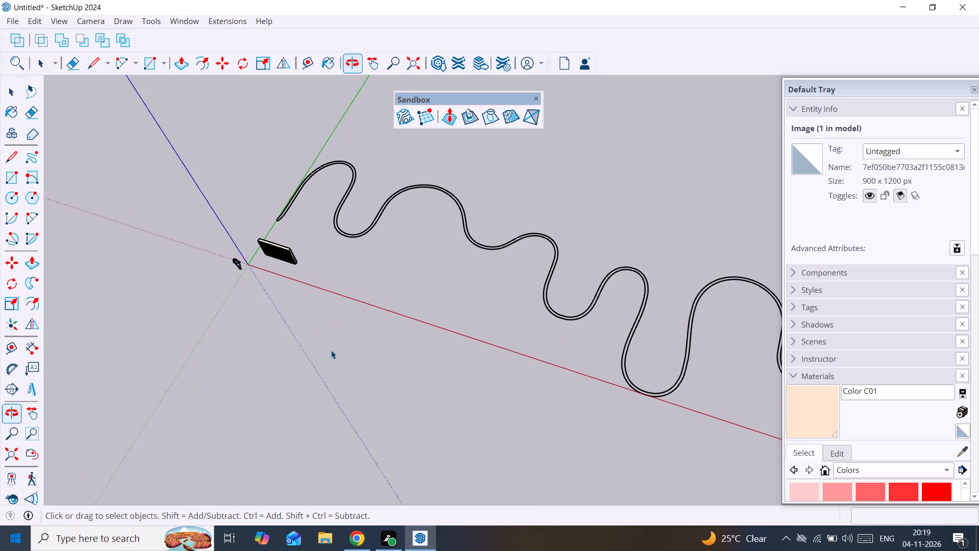
pyautogui.scroll(-9, 349, 347)
pyautogui.scroll(4, 349, 347)
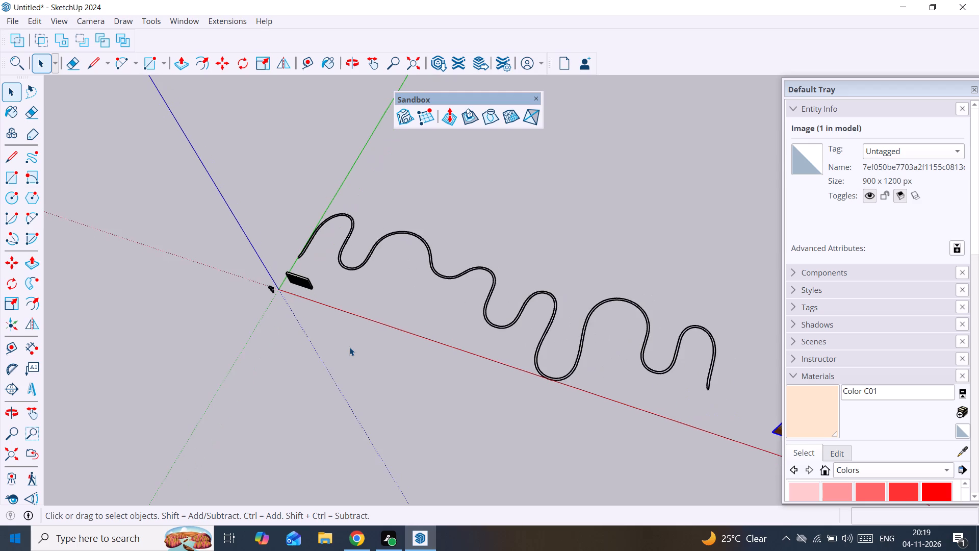
pyautogui.scroll(3, 349, 347)
pyautogui.keyDown('shift'); pyautogui.moveTo(349, 347); pyautogui.dragTo(236, 411, button='middle'); pyautogui.keyUp('shift')
pyautogui.scroll(9, 179, 306)
pyautogui.press('l')
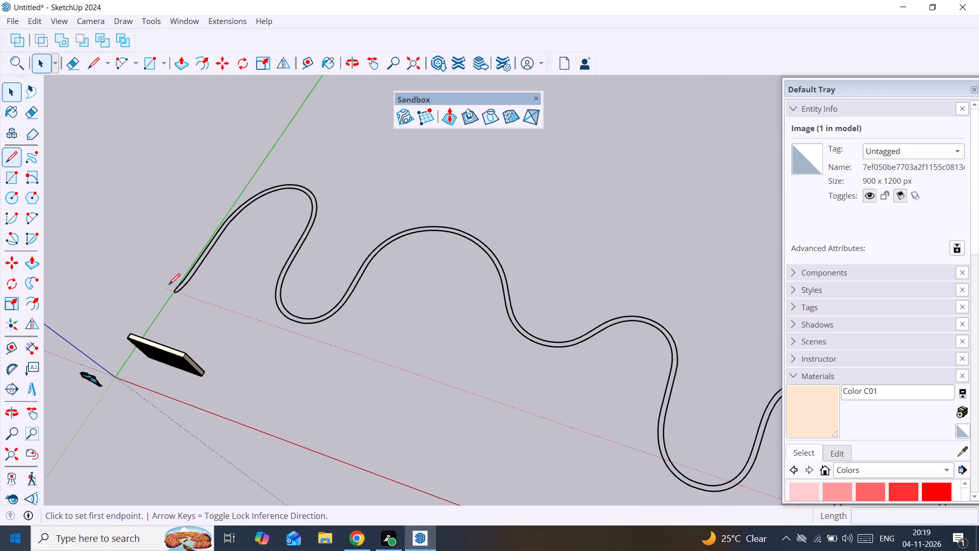
pyautogui.click(174, 290)
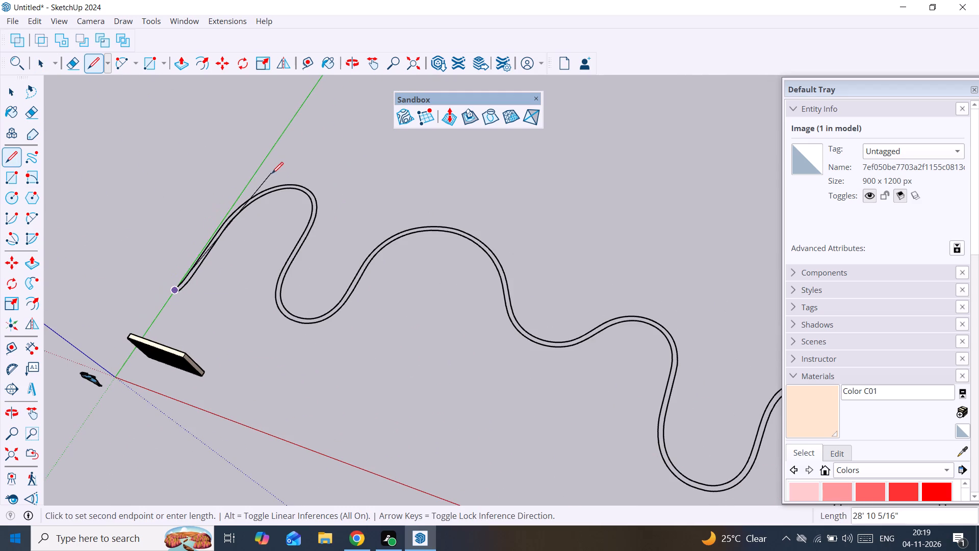
pyautogui.click(262, 172)
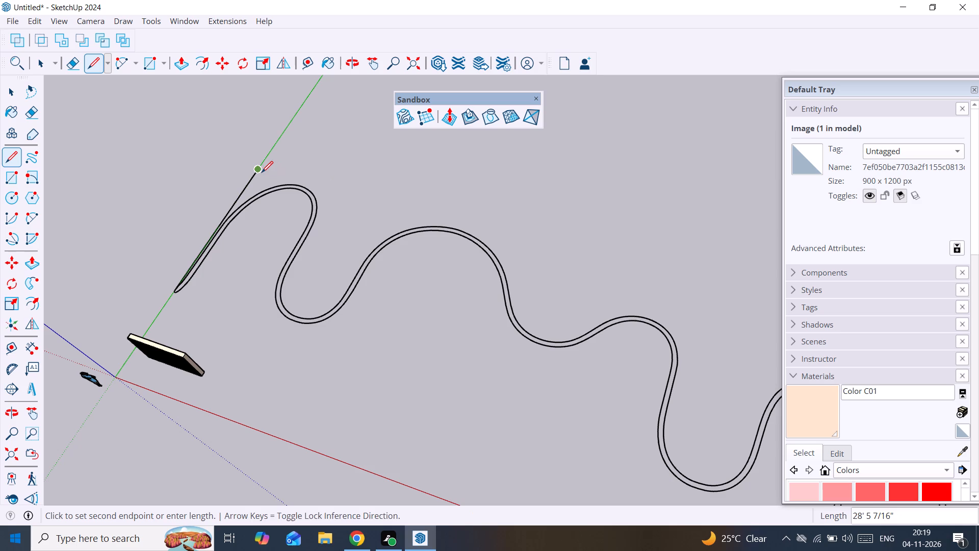
pyautogui.scroll(-15, 562, 234)
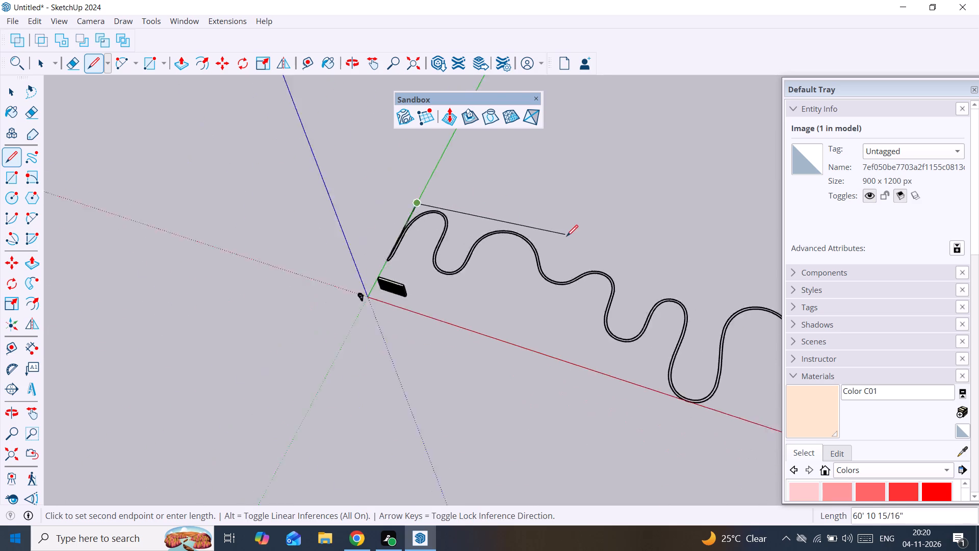
pyautogui.scroll(-1, 566, 236)
pyautogui.moveTo(566, 236); pyautogui.dragTo(339, 229, button='middle')
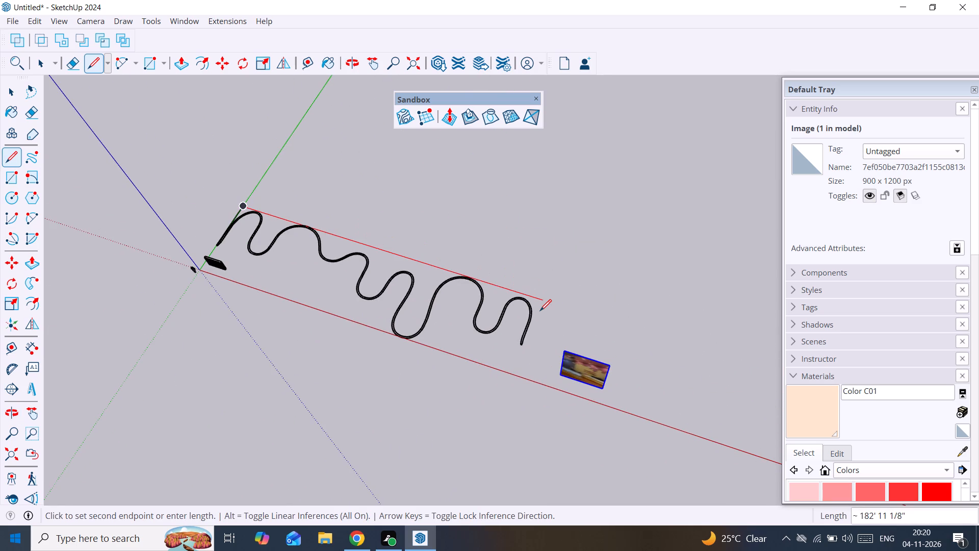
pyautogui.click(540, 311)
# Draw a line parallel to the green axis from the wavy strip's far end to meet the long top line.
pyautogui.scroll(8, 535, 335)
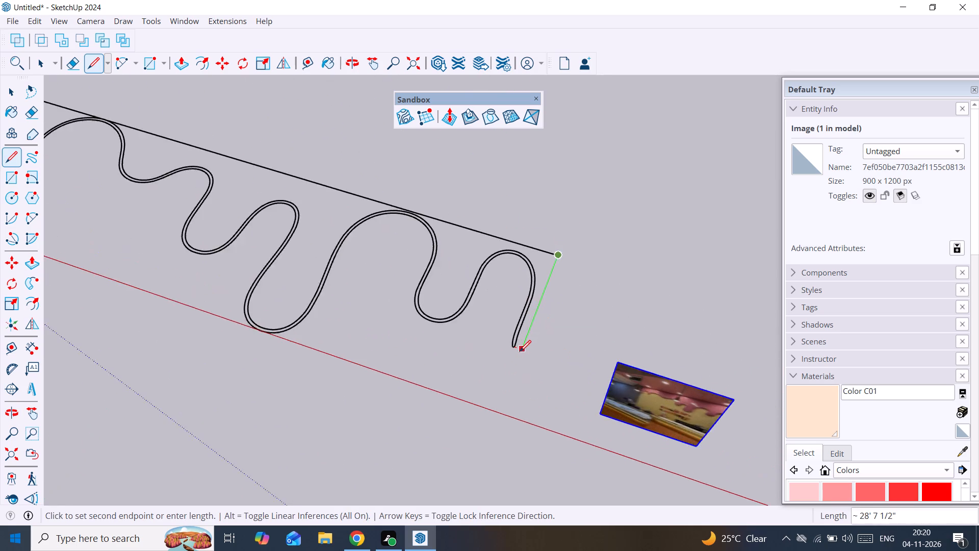
pyautogui.scroll(9, 519, 352)
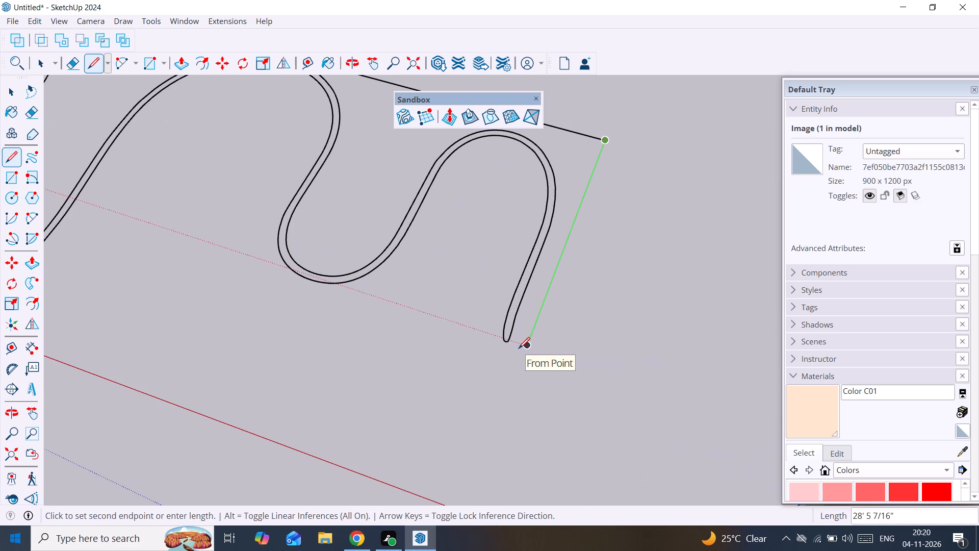
pyautogui.press('space')
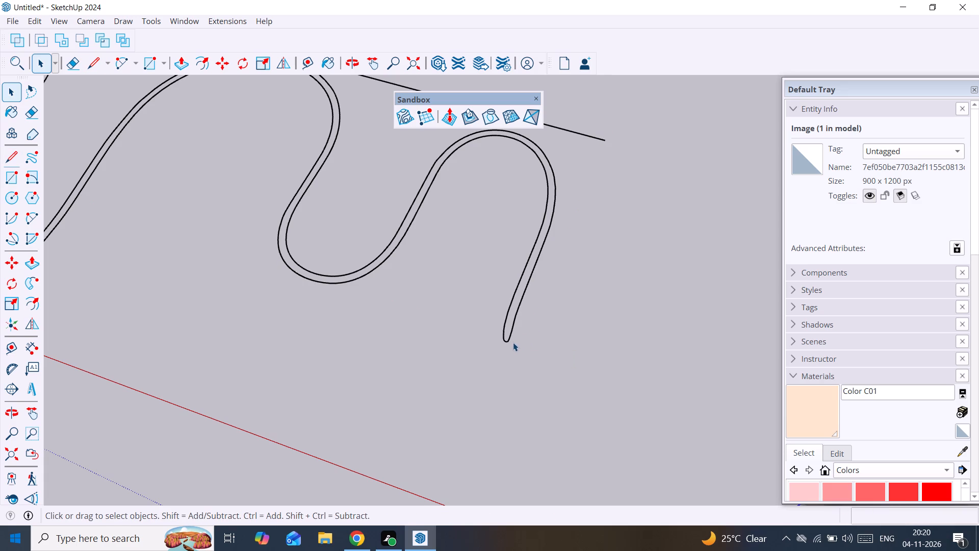
pyautogui.press('l')
pyautogui.click(508, 341)
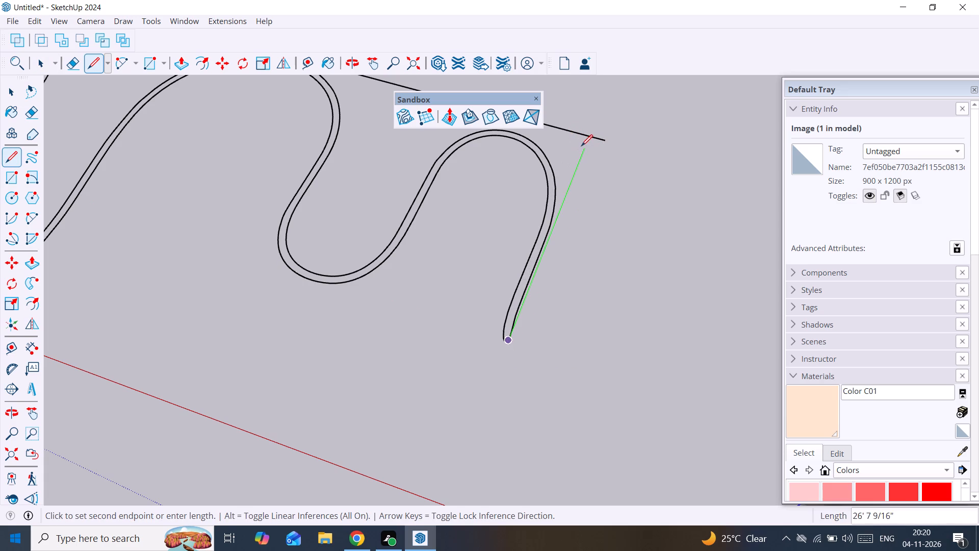
pyautogui.click(589, 141)
pyautogui.press('space')
# Delete the short piece of the long top line that overhangs past the far side line.
pyautogui.click(595, 137)
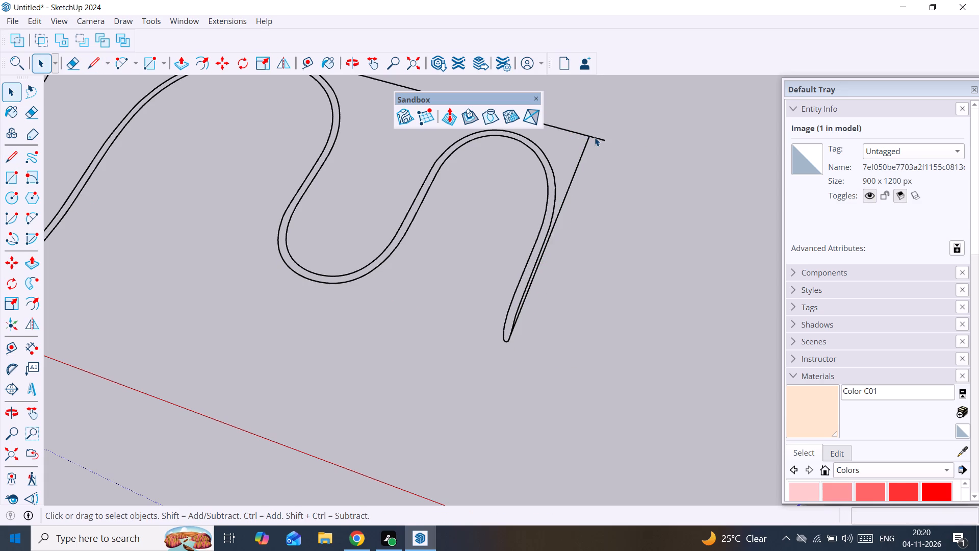
pyautogui.press('Delete')
# Open the wavy strip's group for editing.
pyautogui.scroll(-4, 595, 139)
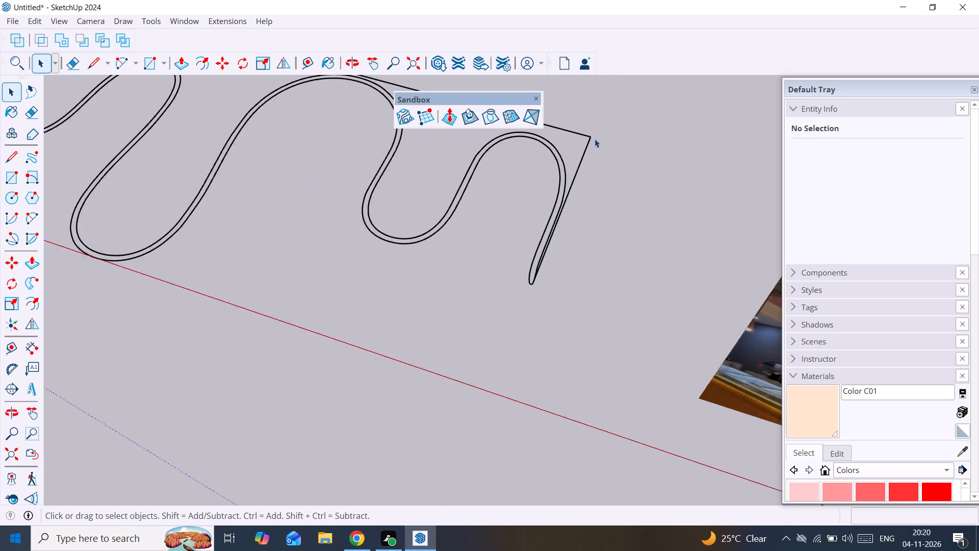
pyautogui.scroll(-4, 595, 139)
pyautogui.scroll(-2, 488, 206)
pyautogui.moveTo(455, 199); pyautogui.dragTo(624, 365, button='middle')
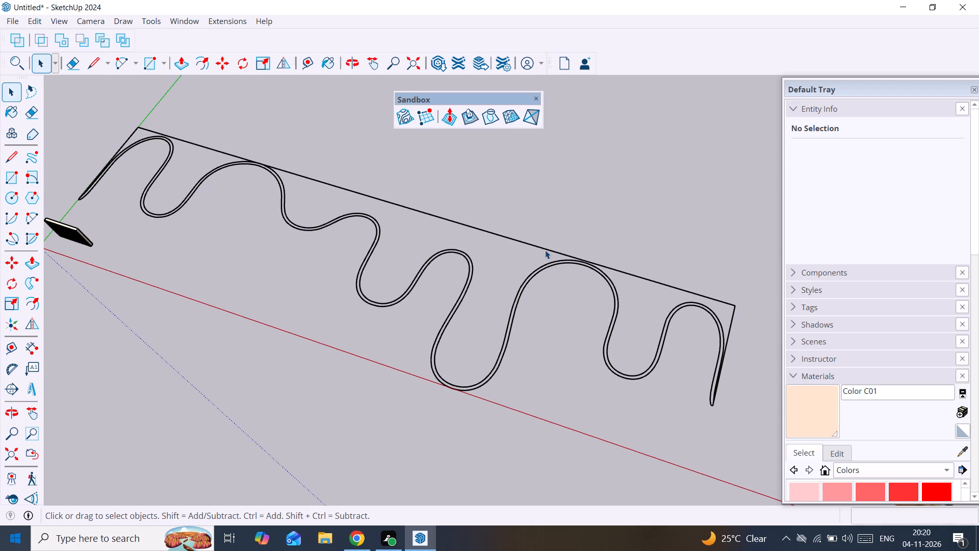
pyautogui.click(545, 260)
pyautogui.doubleClick(547, 259)
pyautogui.doubleClick(550, 263)
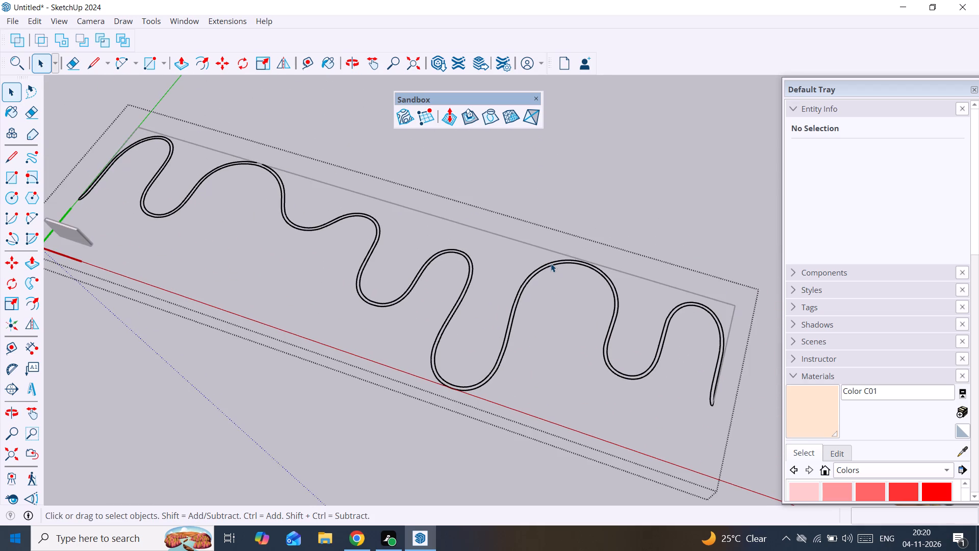
# Inside the group, trace the near side line from the wavy strip's end by the origin up to the frame's corner.
pyautogui.scroll(1, 140, 193)
pyautogui.moveTo(156, 198); pyautogui.dragTo(216, 211, button='middle')
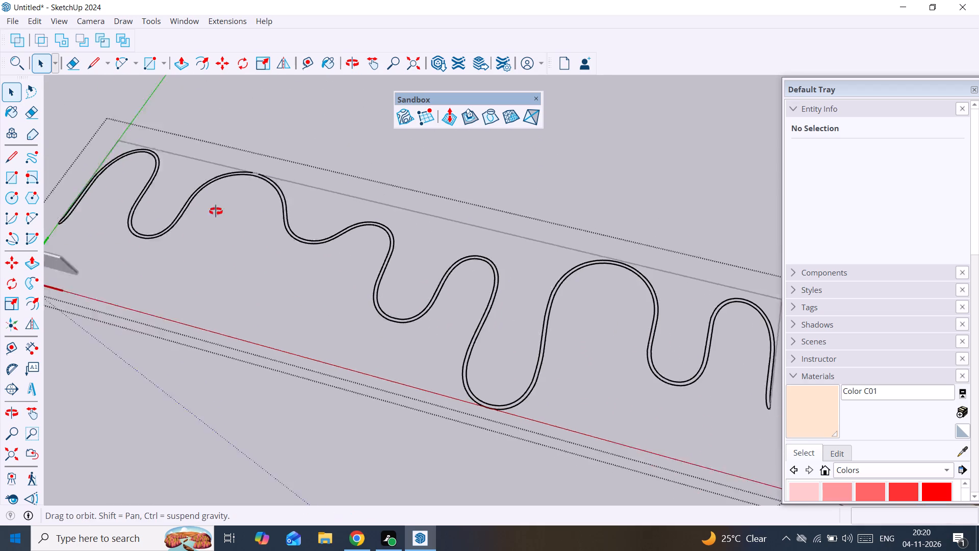
pyautogui.moveTo(216, 211); pyautogui.dragTo(286, 238, button='middle')
pyautogui.scroll(8, 217, 268)
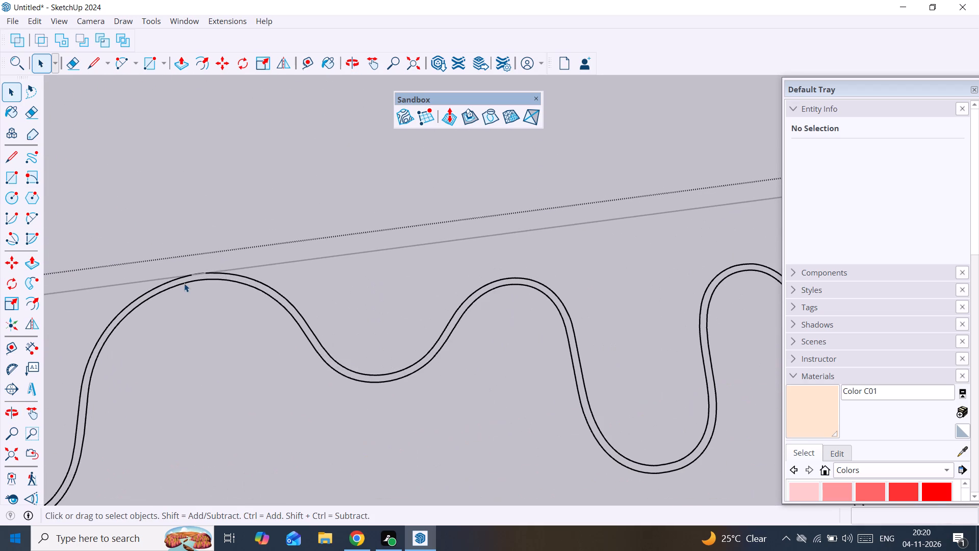
pyautogui.scroll(1, 217, 263)
pyautogui.scroll(-14, 217, 263)
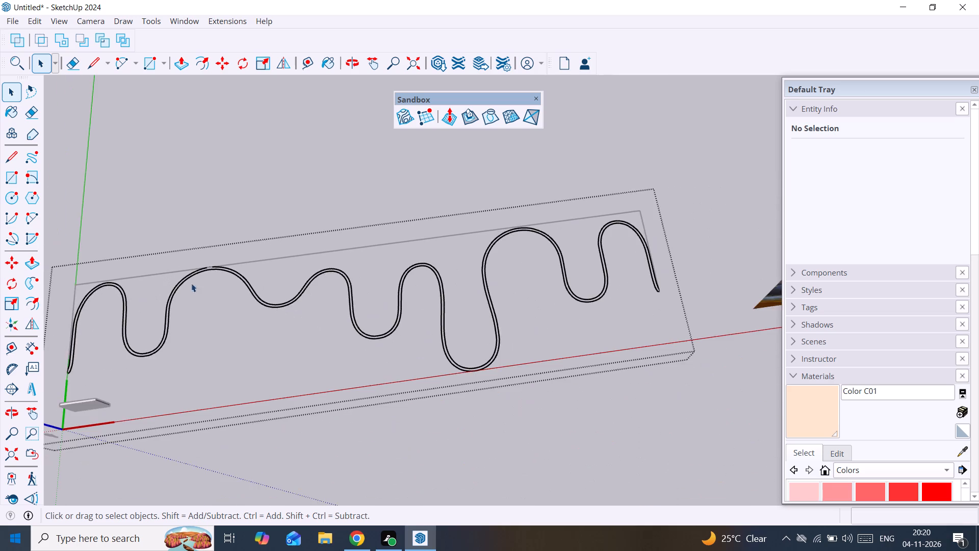
pyautogui.keyDown('shift'); pyautogui.moveTo(109, 319); pyautogui.dragTo(244, 275, button='middle'); pyautogui.keyUp('shift')
pyautogui.scroll(4, 224, 277)
pyautogui.scroll(4, 198, 311)
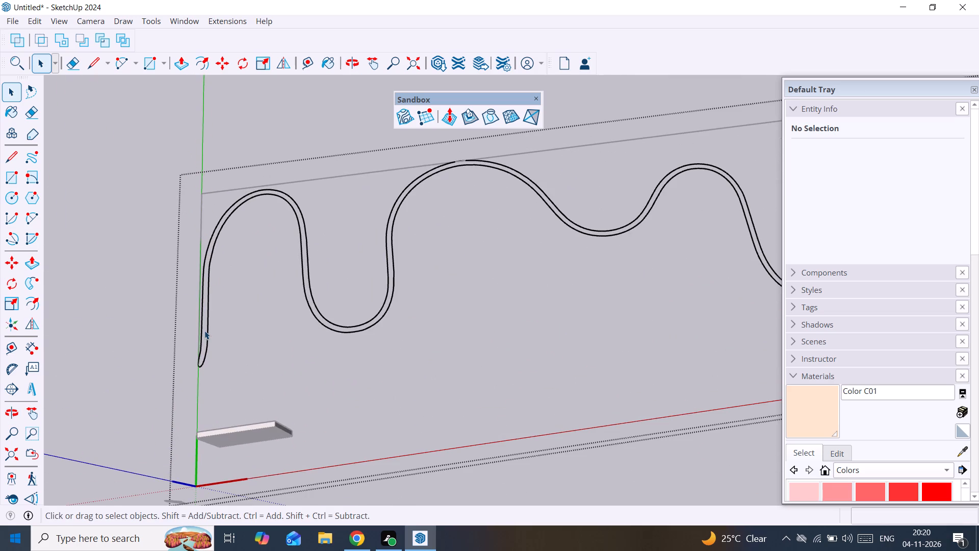
pyautogui.press('l')
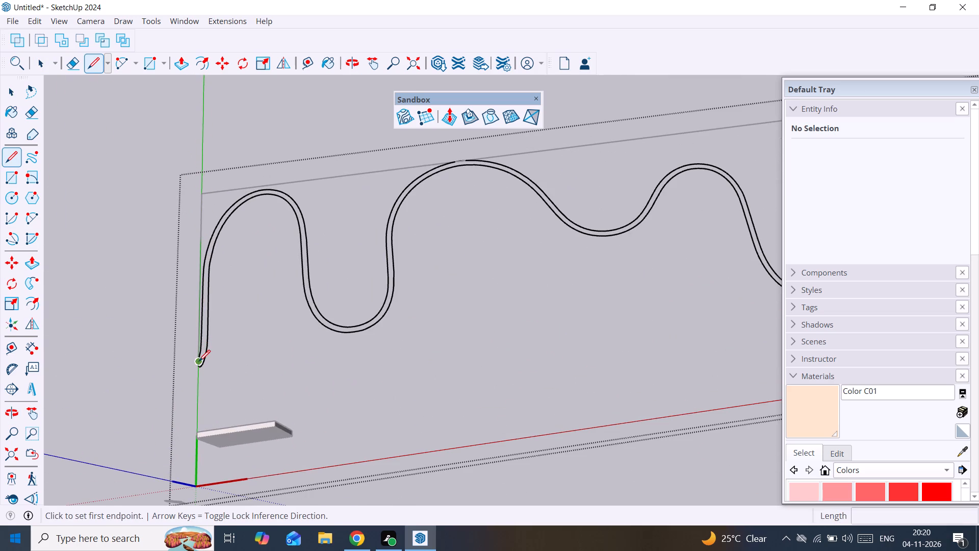
pyautogui.click(199, 361)
pyautogui.click(200, 199)
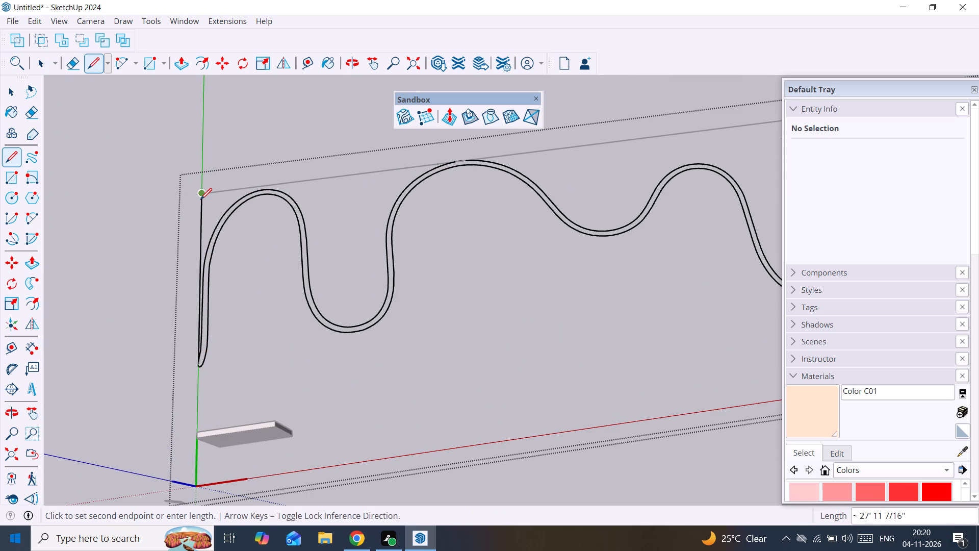
# Trace the long top line to its far corner, continuing about 17' 11" down the far side line to meet the strip.
pyautogui.scroll(-14, 539, 145)
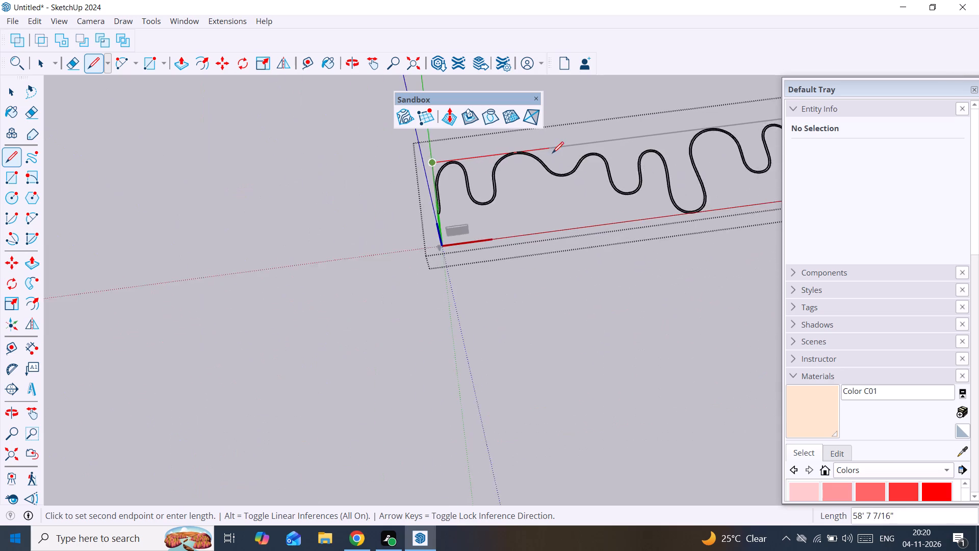
pyautogui.scroll(-3, 552, 153)
pyautogui.keyDown('shift'); pyautogui.scroll(-1, 565, 157); pyautogui.keyUp('shift')
pyautogui.keyDown('shift'); pyautogui.moveTo(565, 157); pyautogui.dragTo(354, 246, button='middle'); pyautogui.keyUp('shift')
pyautogui.scroll(3, 443, 238)
pyautogui.scroll(5, 504, 221)
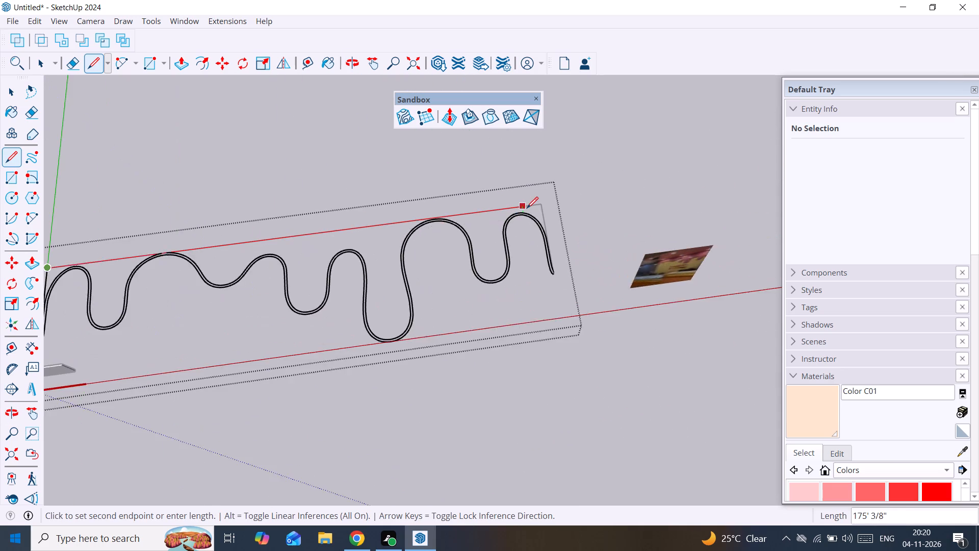
pyautogui.scroll(2, 527, 208)
pyautogui.click(542, 205)
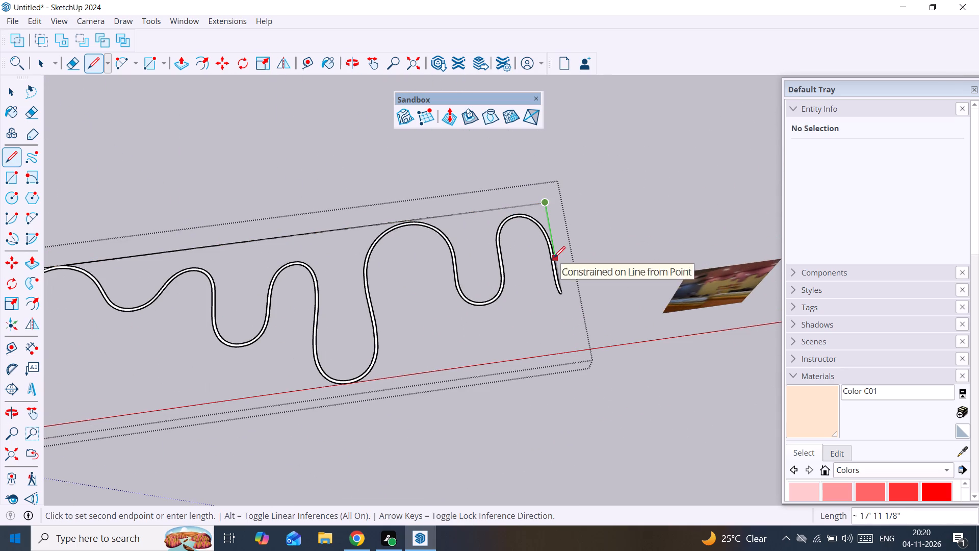
pyautogui.click(554, 260)
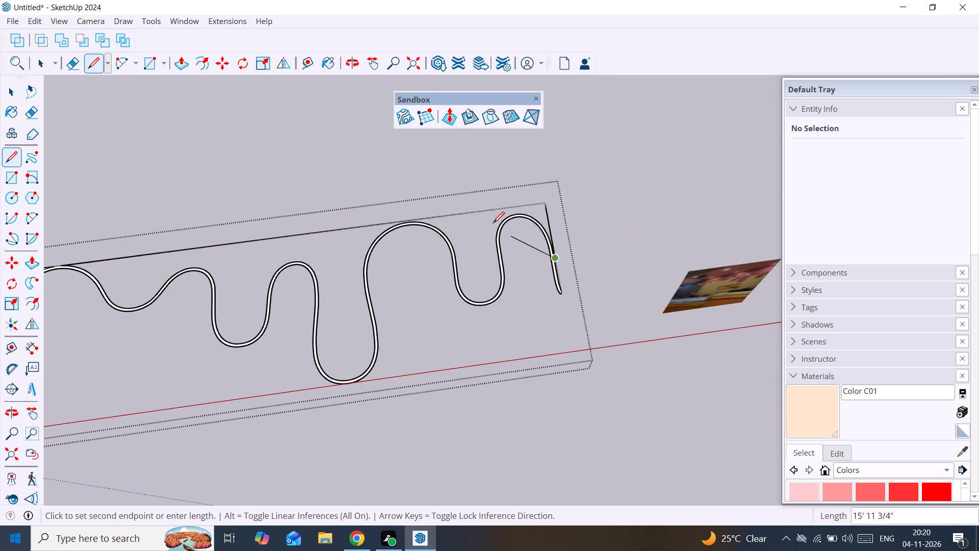
pyautogui.scroll(5, 488, 220)
pyautogui.press('space')
pyautogui.click(553, 202)
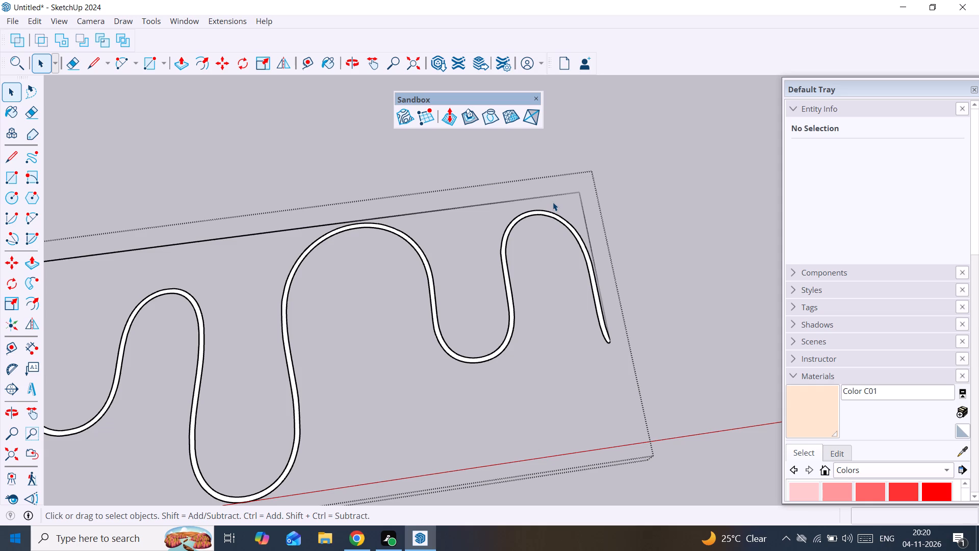
# Examine the area between the top line and the wavy strip to check where faces have filled in.
pyautogui.scroll(-4, 425, 254)
pyautogui.moveTo(427, 254); pyautogui.dragTo(770, 234, button='middle')
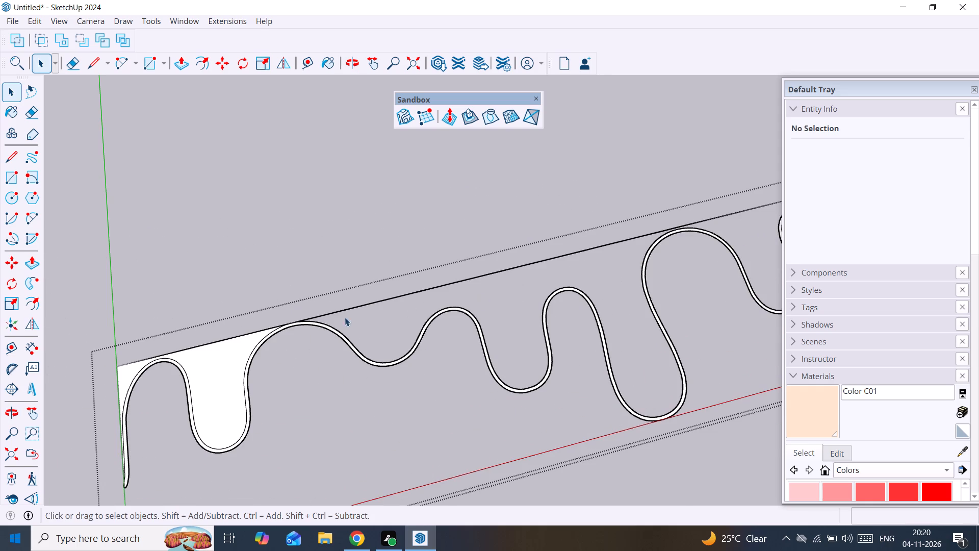
pyautogui.scroll(5, 333, 318)
pyautogui.moveTo(330, 311); pyautogui.dragTo(483, 144, button='middle')
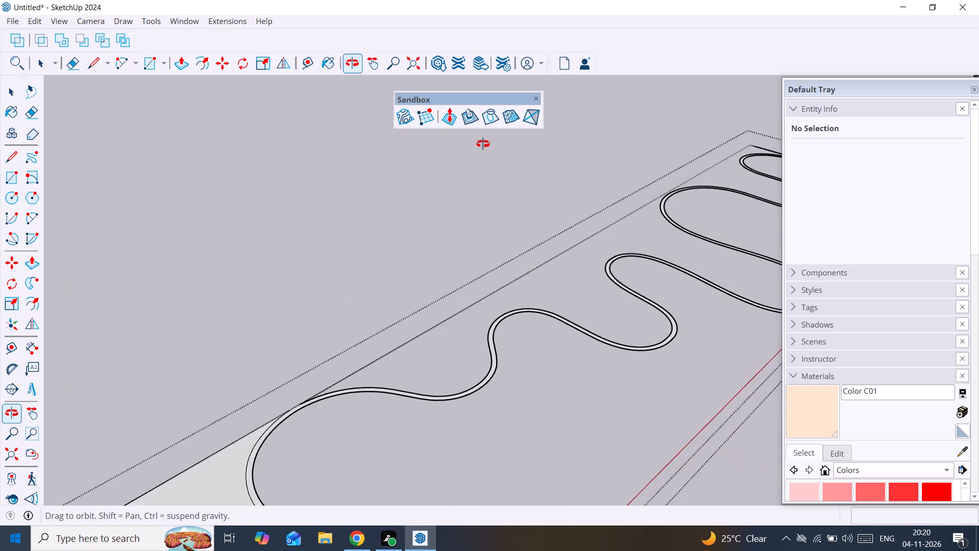
pyautogui.moveTo(483, 144); pyautogui.dragTo(177, 320, button='middle')
pyautogui.scroll(-12, 277, 320)
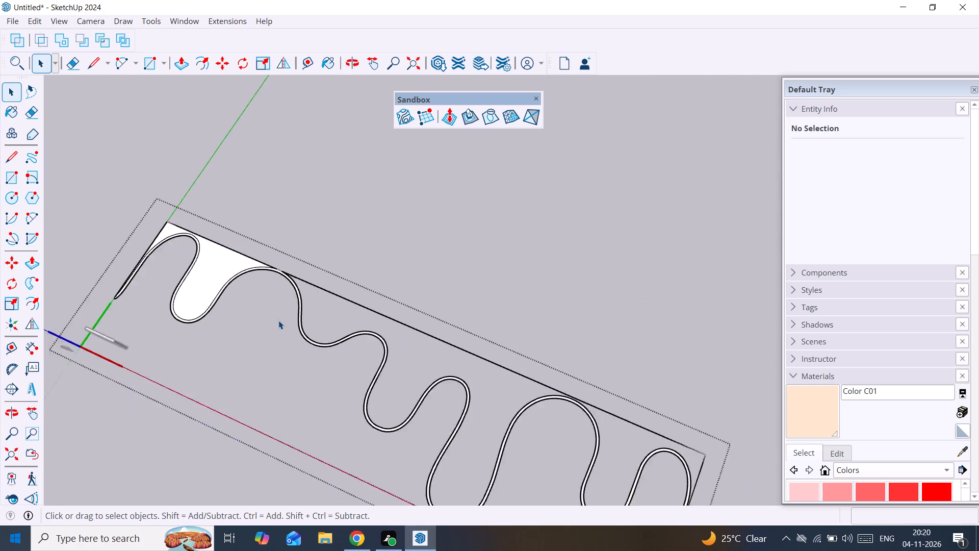
pyautogui.scroll(-2, 278, 320)
pyautogui.scroll(3, 392, 360)
pyautogui.moveTo(396, 360); pyautogui.dragTo(526, 324, button='middle')
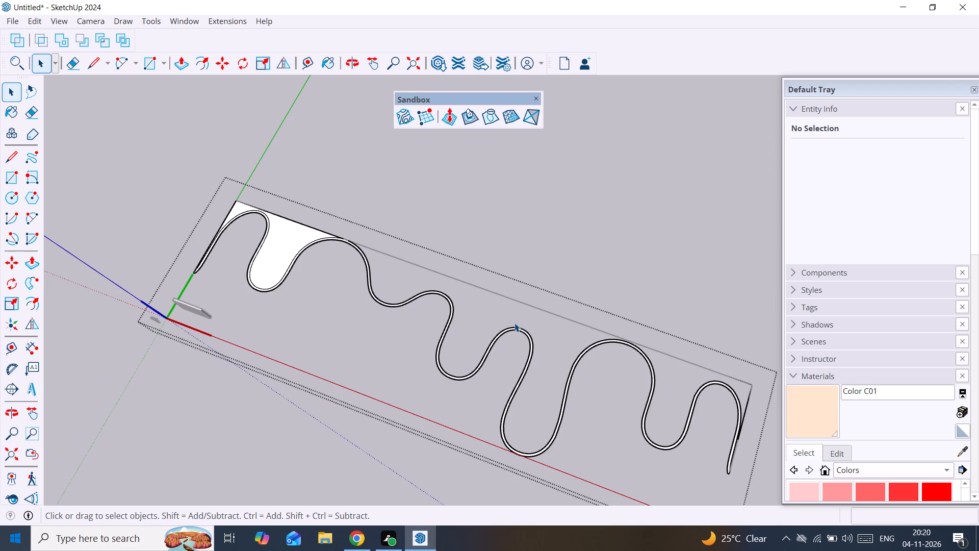
# Examine the filled face between the top line and the wavy strip, and the strip's far end beside the reference picture.
pyautogui.scroll(2, 315, 317)
pyautogui.moveTo(315, 317); pyautogui.dragTo(373, 316, button='middle')
pyautogui.scroll(1, 373, 316)
pyautogui.click(237, 280)
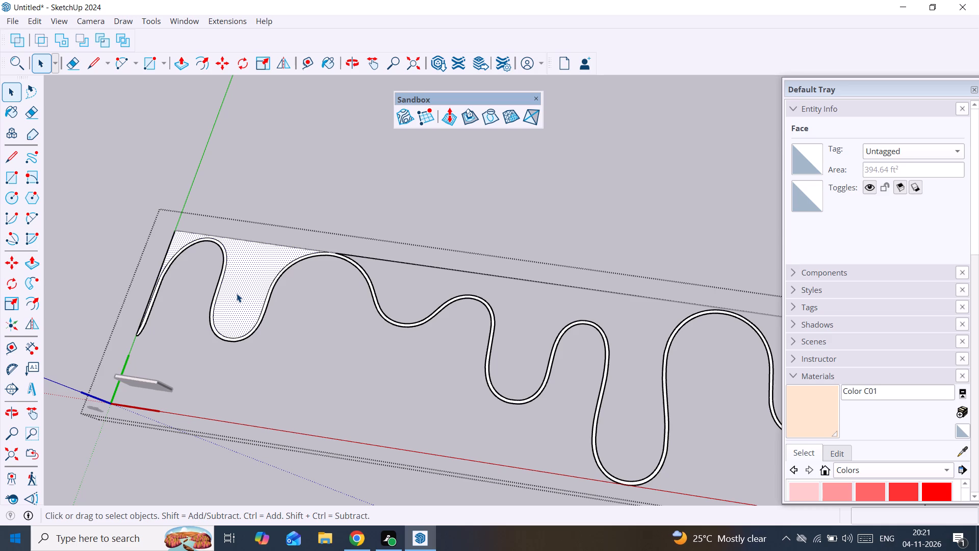
pyautogui.scroll(-4, 237, 293)
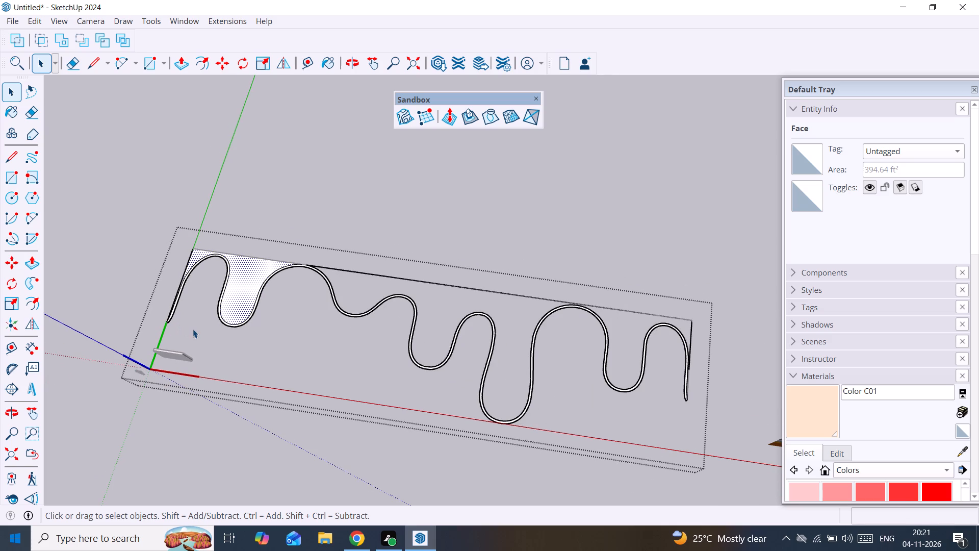
pyautogui.scroll(-10, 193, 329)
pyautogui.scroll(4, 691, 391)
pyautogui.scroll(7, 488, 419)
pyautogui.moveTo(378, 357); pyautogui.dragTo(394, 279, button='middle')
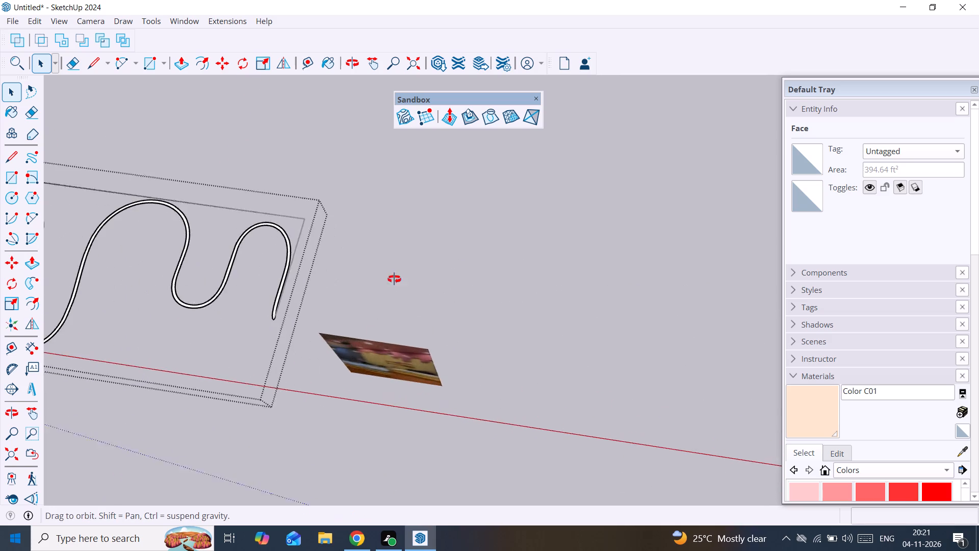
pyautogui.moveTo(394, 279); pyautogui.dragTo(397, 209, button='middle')
pyautogui.scroll(1, 397, 209)
pyautogui.scroll(-13, 236, 356)
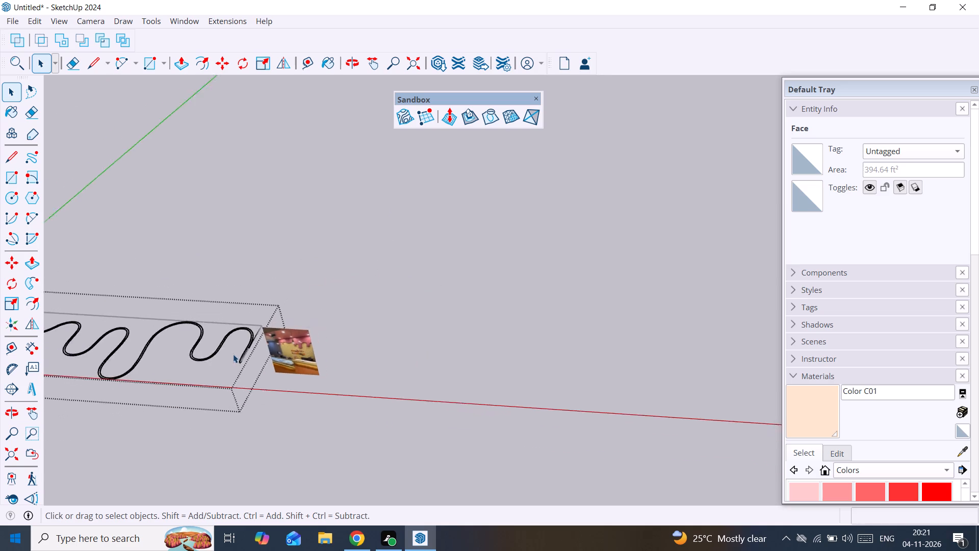
pyautogui.scroll(-2, 233, 354)
pyautogui.scroll(7, 232, 353)
pyautogui.moveTo(172, 344); pyautogui.dragTo(739, 248, button='middle')
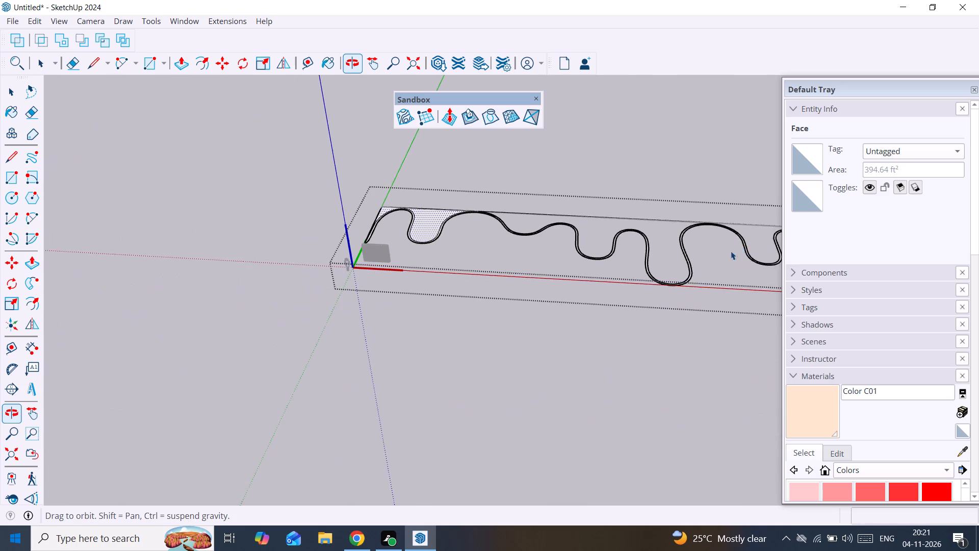
# Draw a dividing line about 5' 2" long from the first arch's curve up to the top line, splitting the filled face.
pyautogui.scroll(7, 474, 257)
pyautogui.moveTo(392, 227); pyautogui.dragTo(380, 327, button='middle')
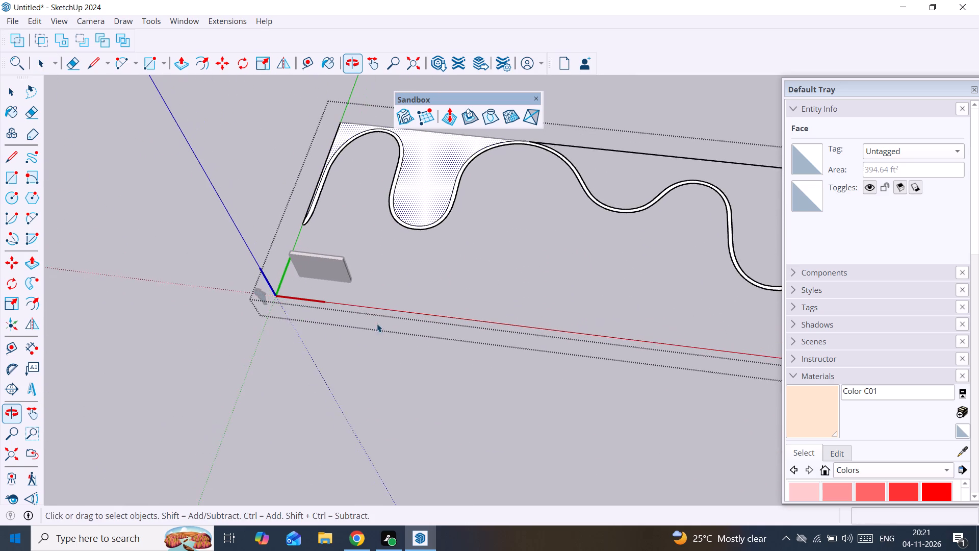
pyautogui.scroll(1, 343, 235)
pyautogui.moveTo(342, 220); pyautogui.dragTo(312, 338, button='middle')
pyautogui.scroll(3, 359, 245)
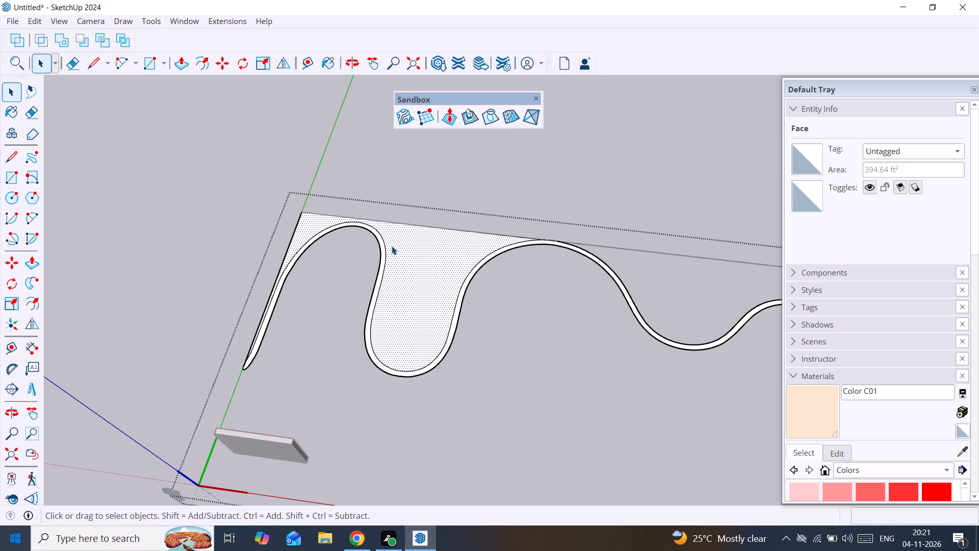
pyautogui.press('l')
pyautogui.click(389, 248)
pyautogui.click(394, 229)
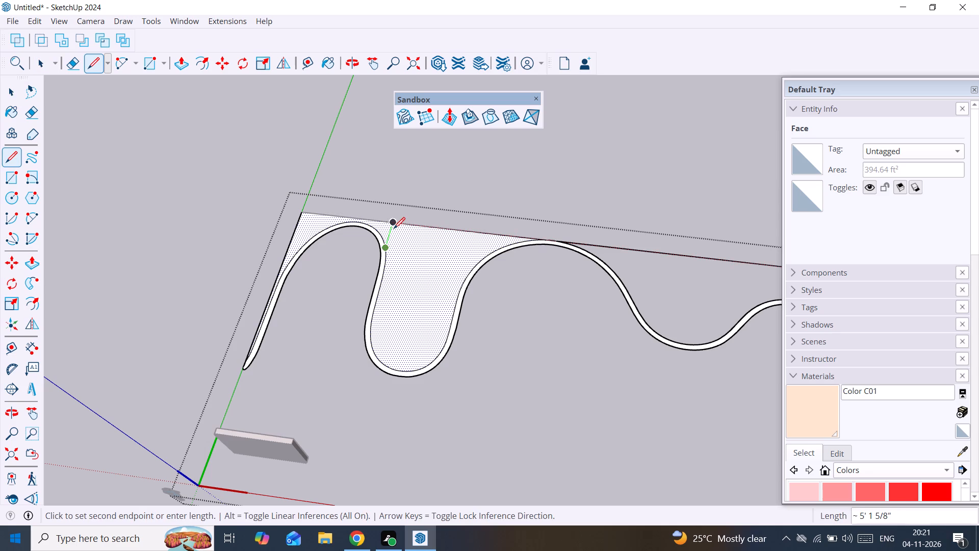
pyautogui.press('space')
pyautogui.click(395, 266)
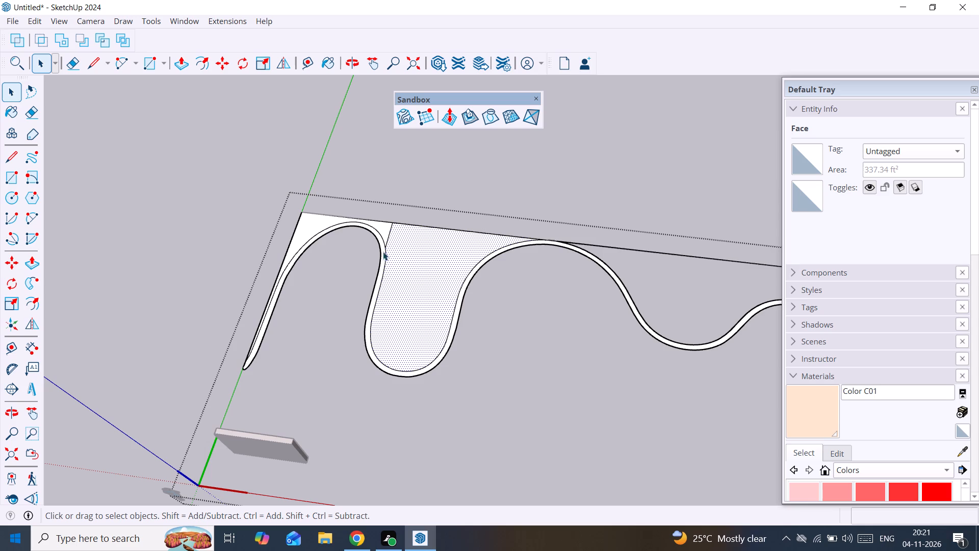
# Push/Pull the wavy strip's narrow face up by about 3' 11" to give it thickness.
pyautogui.scroll(3, 362, 240)
pyautogui.moveTo(358, 233); pyautogui.dragTo(418, 45, button='middle')
pyautogui.scroll(5, 324, 366)
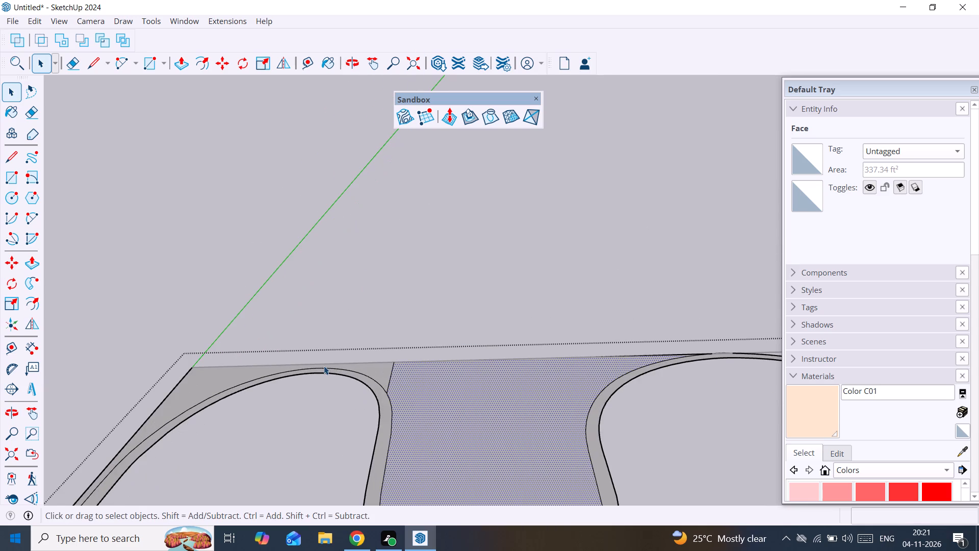
pyautogui.scroll(-13, 324, 366)
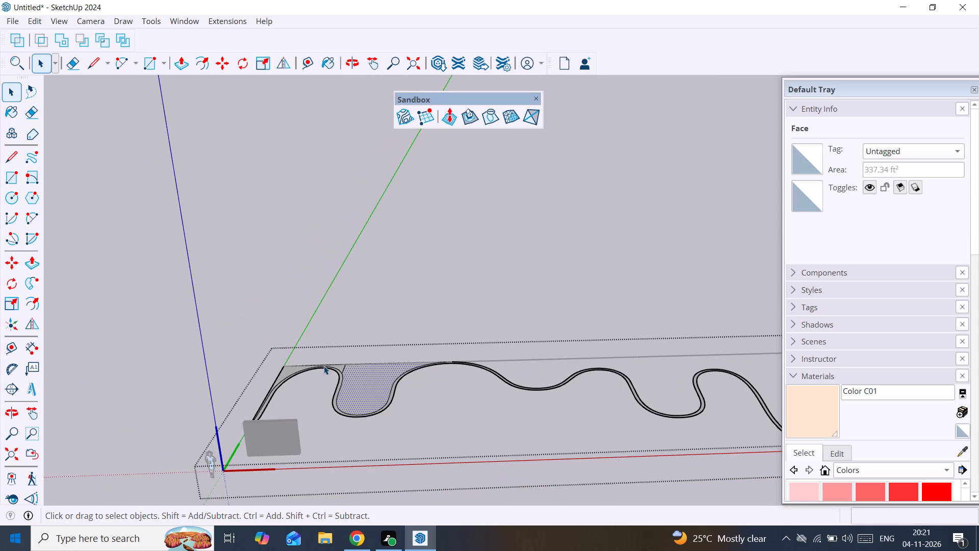
pyautogui.scroll(1, 324, 366)
pyautogui.moveTo(324, 366); pyautogui.dragTo(321, 514, button='middle')
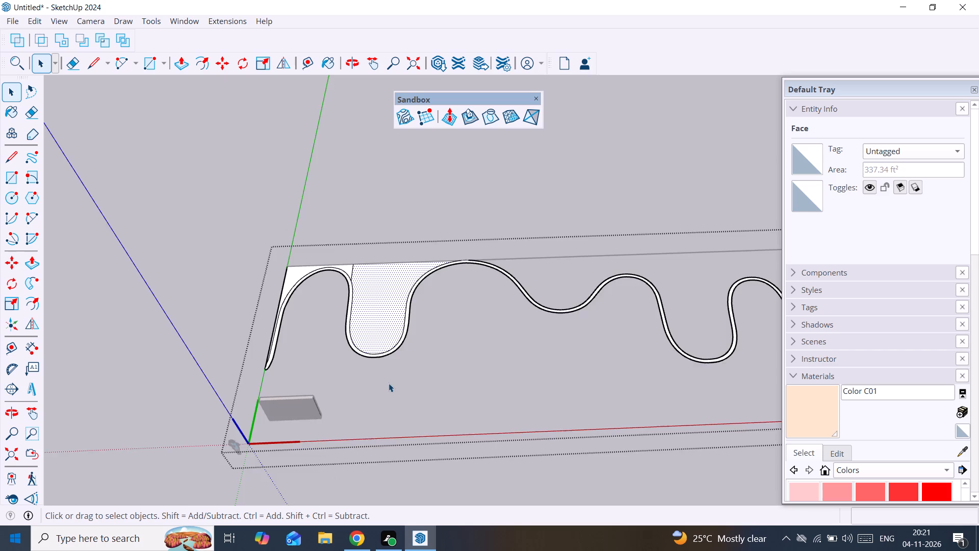
pyautogui.scroll(3, 390, 380)
pyautogui.scroll(9, 406, 295)
pyautogui.click(419, 289)
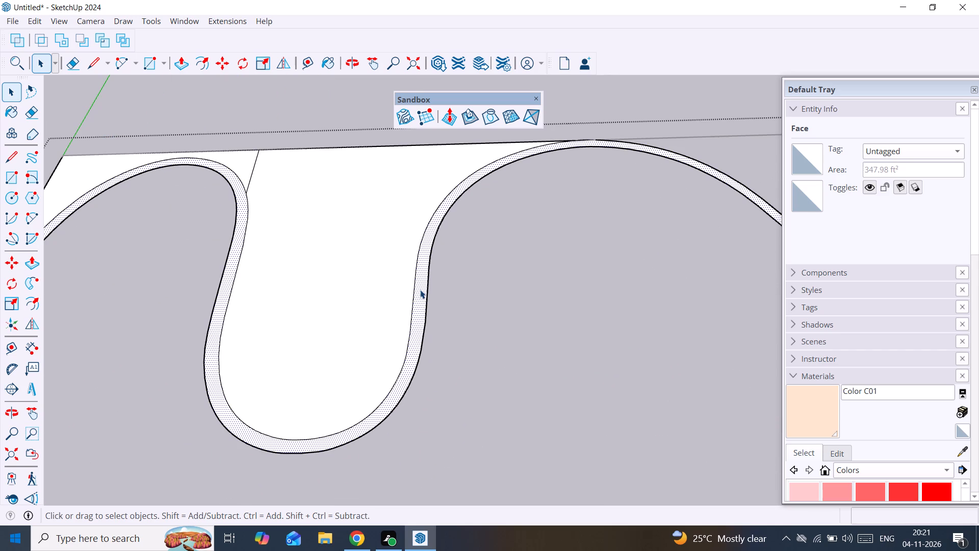
pyautogui.press('p')
pyautogui.click(420, 290)
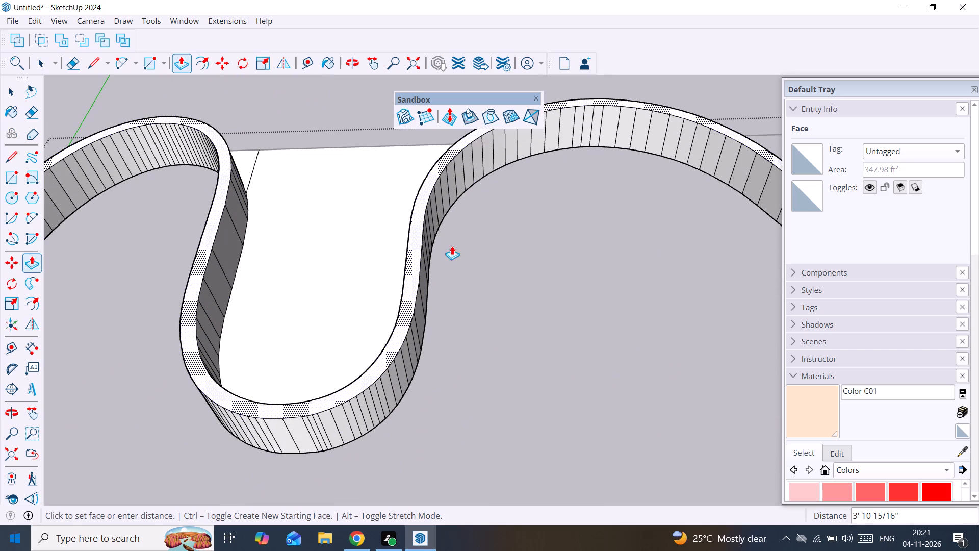
pyautogui.click(452, 246)
pyautogui.scroll(-13, 452, 246)
pyautogui.moveTo(452, 247); pyautogui.dragTo(433, 479, button='middle')
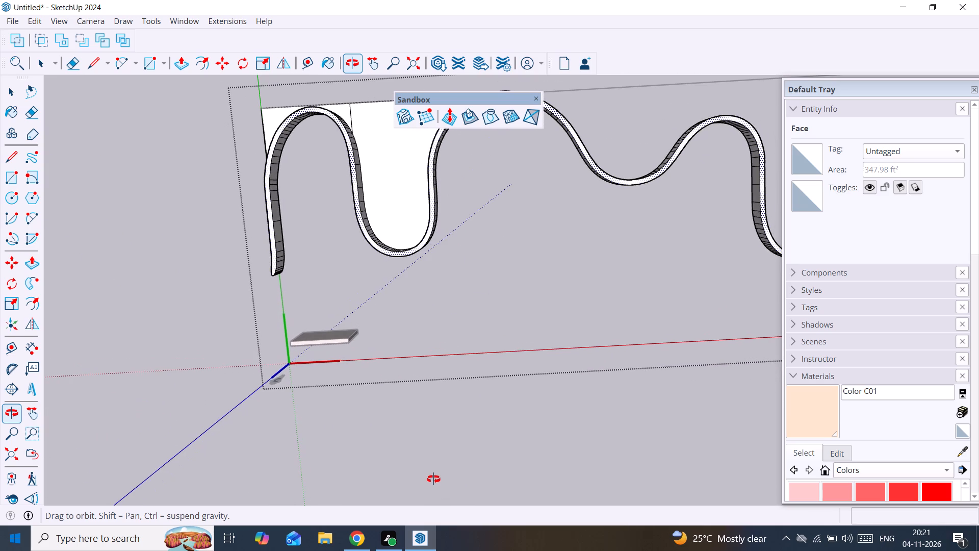
pyautogui.moveTo(433, 479); pyautogui.dragTo(432, 465, button='middle')
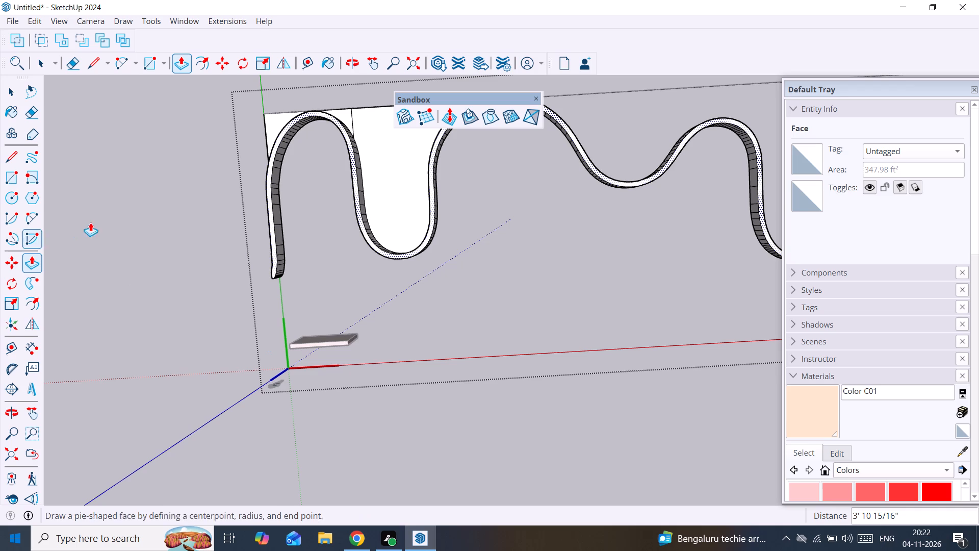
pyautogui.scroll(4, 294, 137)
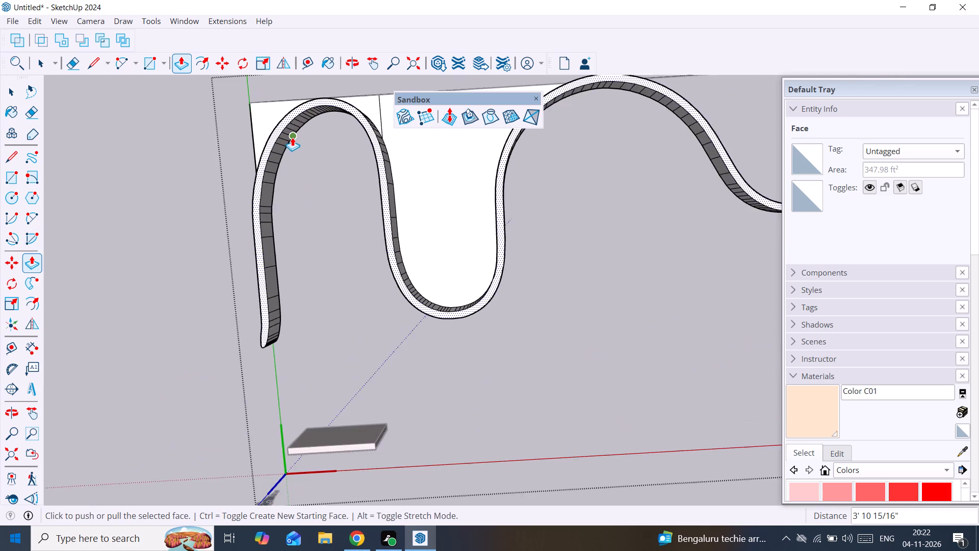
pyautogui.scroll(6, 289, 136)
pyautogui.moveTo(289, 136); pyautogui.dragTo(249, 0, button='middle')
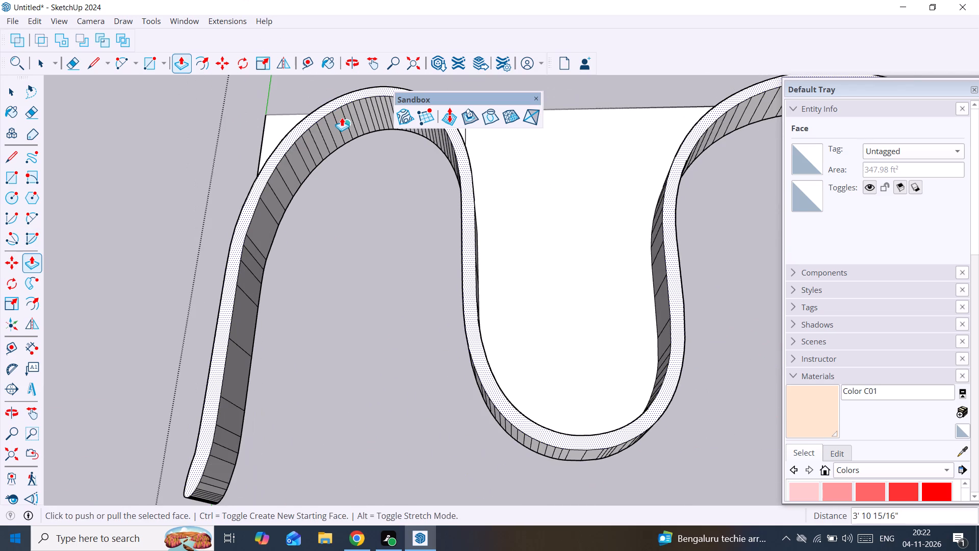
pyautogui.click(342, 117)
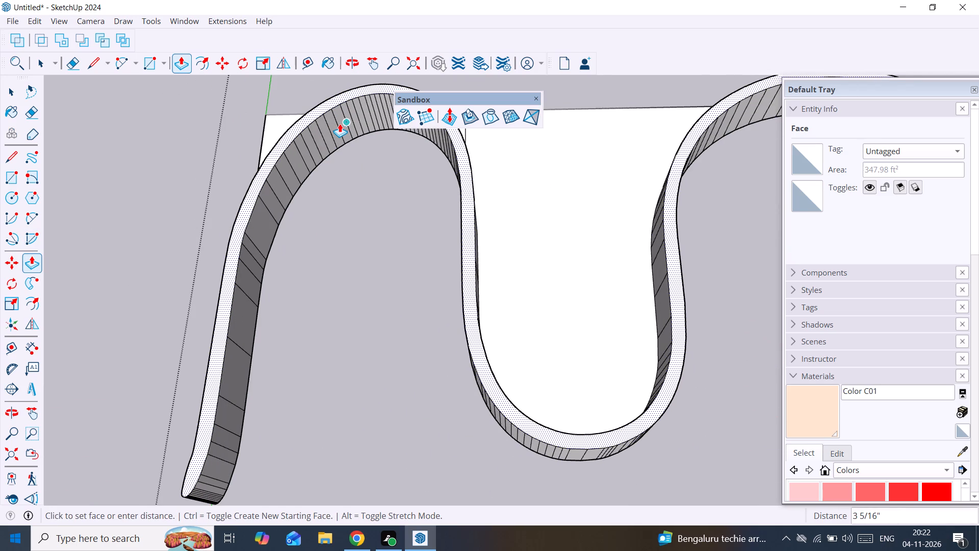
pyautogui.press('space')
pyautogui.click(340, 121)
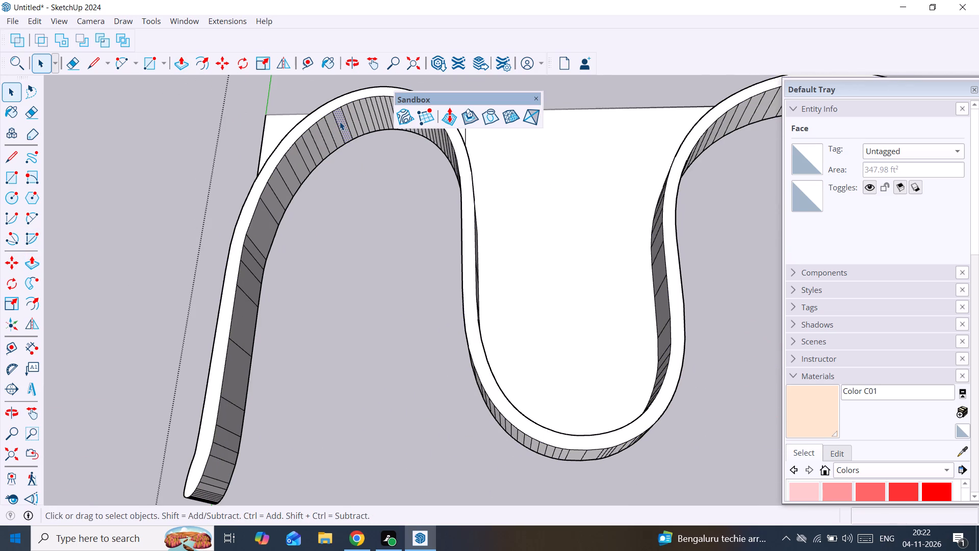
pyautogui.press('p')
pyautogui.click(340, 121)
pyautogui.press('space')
# Leave the wavy component and scale it down uniformly towards the origin to a factor of about 0.11.
pyautogui.scroll(-2, 349, 218)
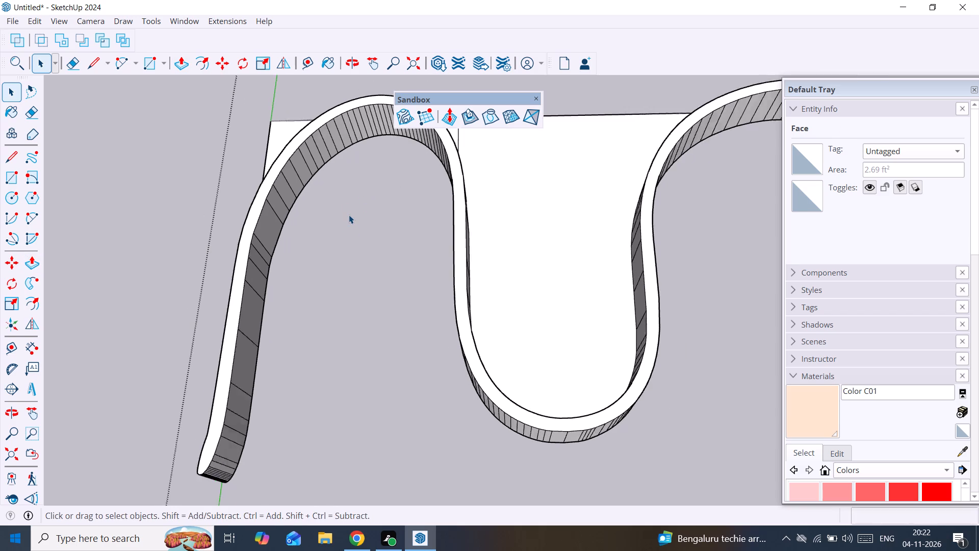
pyautogui.scroll(-1, 349, 215)
pyautogui.scroll(-20, 349, 215)
pyautogui.scroll(-8, 349, 215)
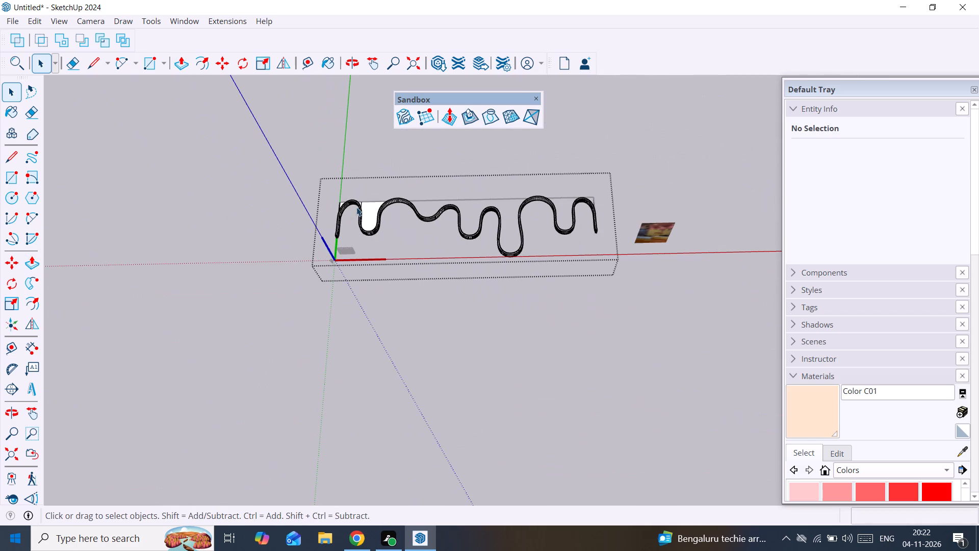
pyautogui.click(647, 142)
pyautogui.moveTo(278, 187); pyautogui.dragTo(513, 182)
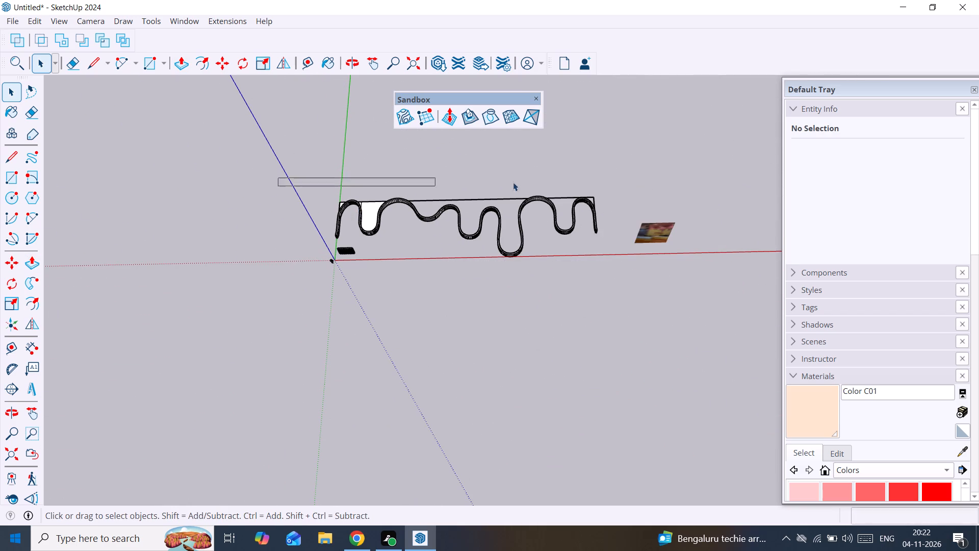
pyautogui.moveTo(513, 182); pyautogui.dragTo(637, 265)
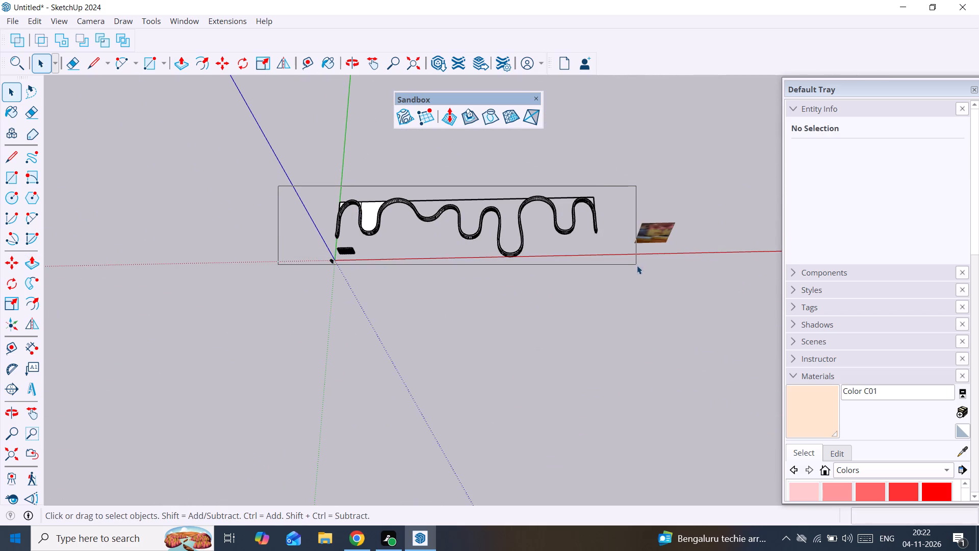
pyautogui.moveTo(637, 265); pyautogui.dragTo(631, 243)
pyautogui.scroll(2, 499, 224)
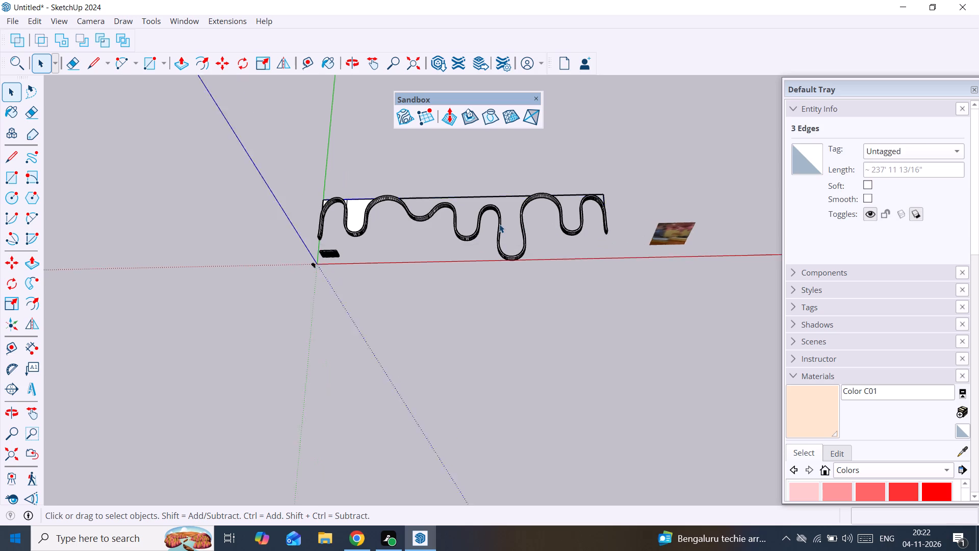
pyautogui.scroll(1, 499, 224)
pyautogui.click(499, 224)
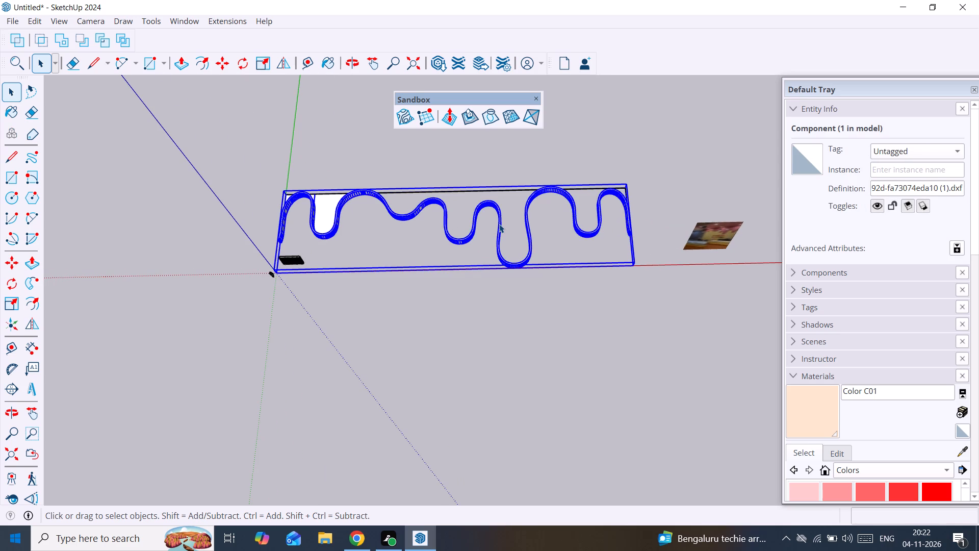
pyautogui.press('s')
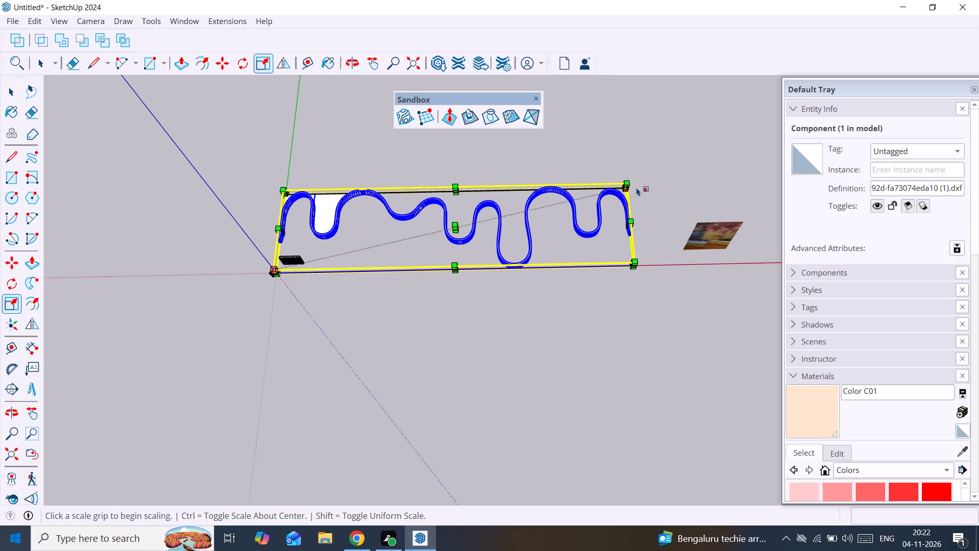
pyautogui.moveTo(627, 186); pyautogui.dragTo(307, 298)
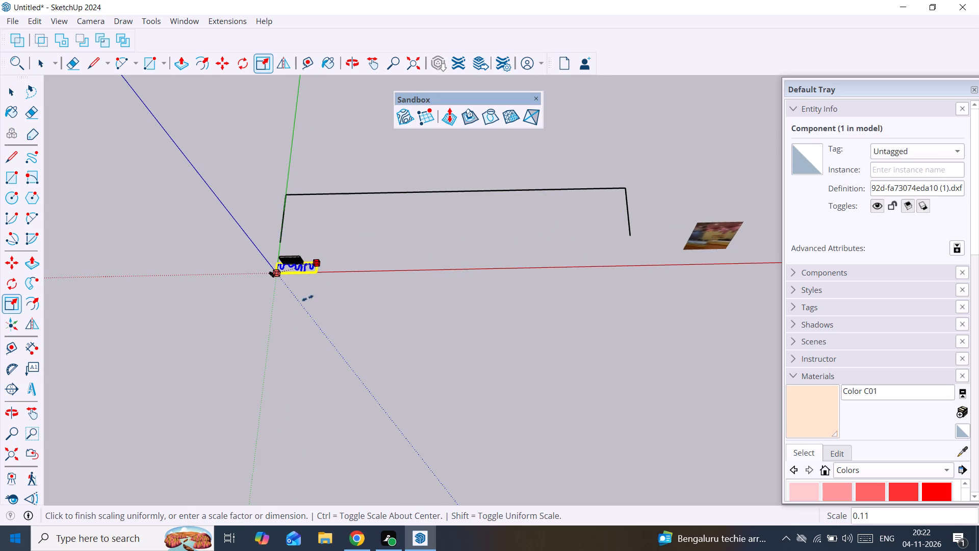
pyautogui.moveTo(307, 298); pyautogui.dragTo(306, 299)
pyautogui.scroll(14, 302, 275)
pyautogui.press('space')
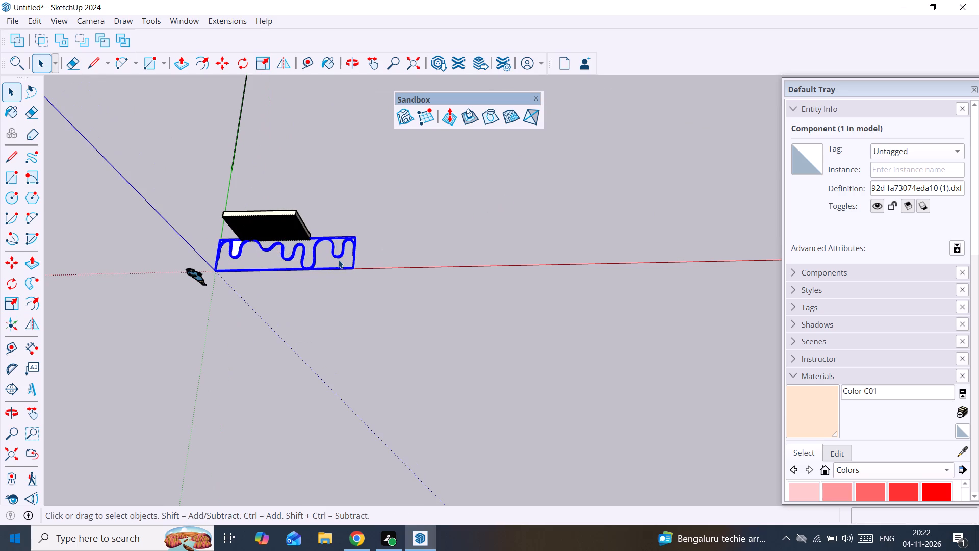
# Move the scaled wavy component away from the origin along the red axis, clear of the small slab.
pyautogui.click(338, 260)
pyautogui.click(337, 249)
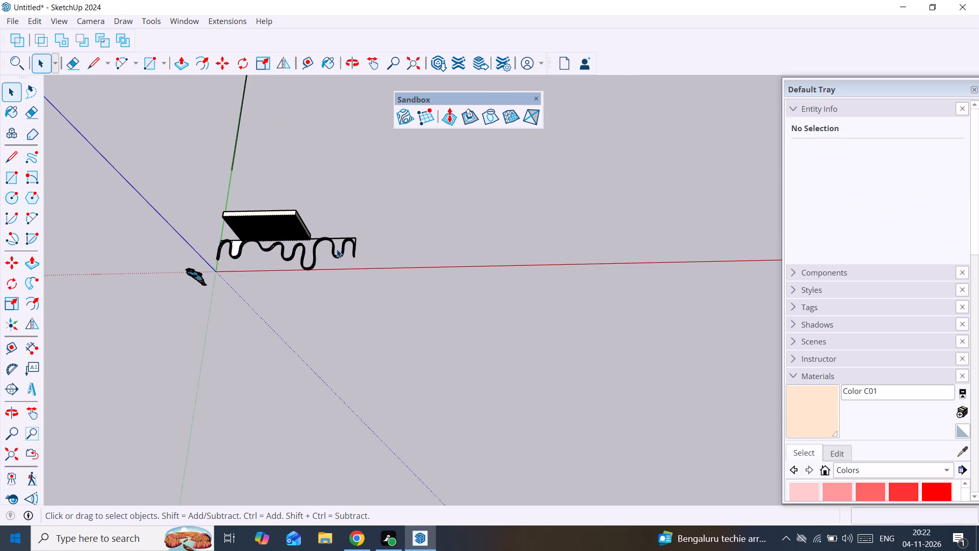
pyautogui.click(341, 239)
pyautogui.press('m')
pyautogui.click(344, 253)
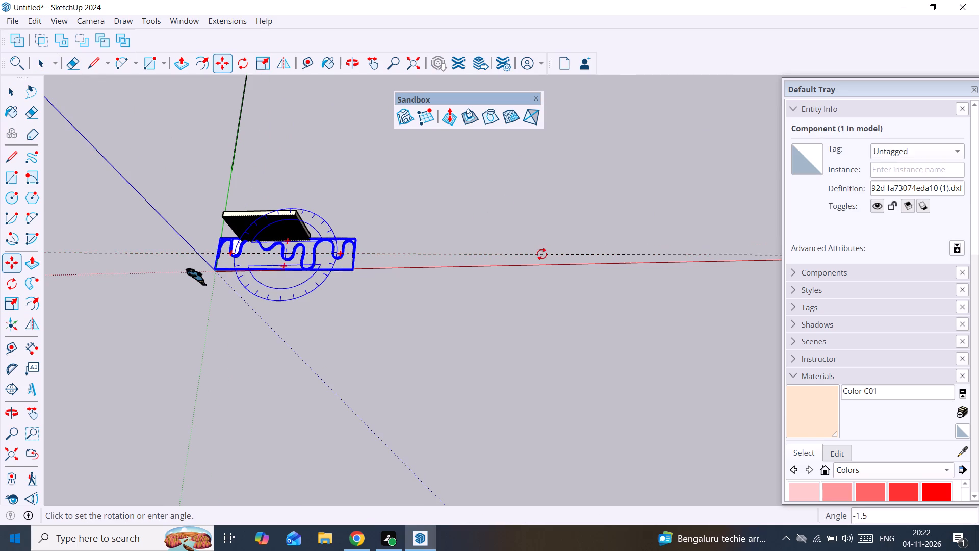
pyautogui.press('space')
pyautogui.press('m')
pyautogui.click(339, 257)
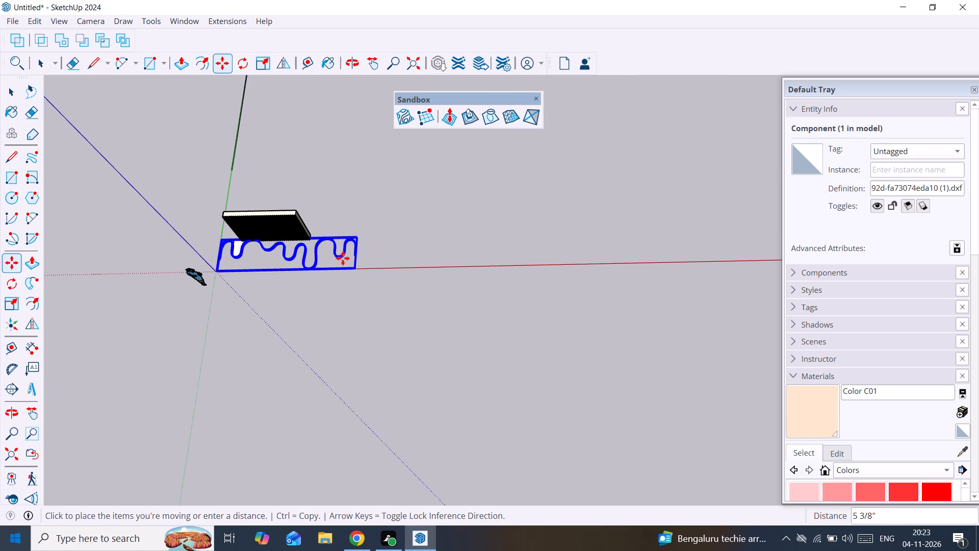
pyautogui.click(582, 245)
pyautogui.press('space')
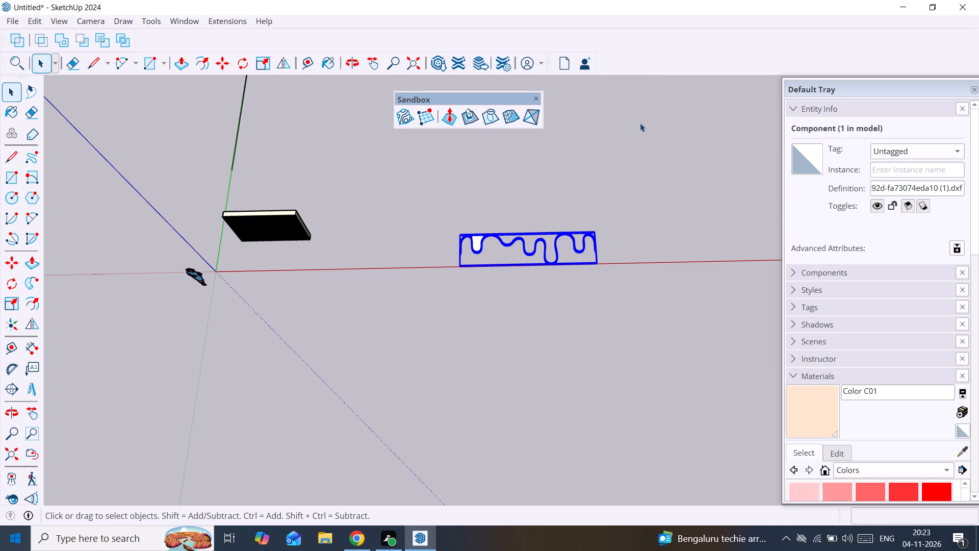
# Open the moved wavy component for editing near its partly filled end.
pyautogui.scroll(13, 537, 260)
pyautogui.doubleClick(504, 254)
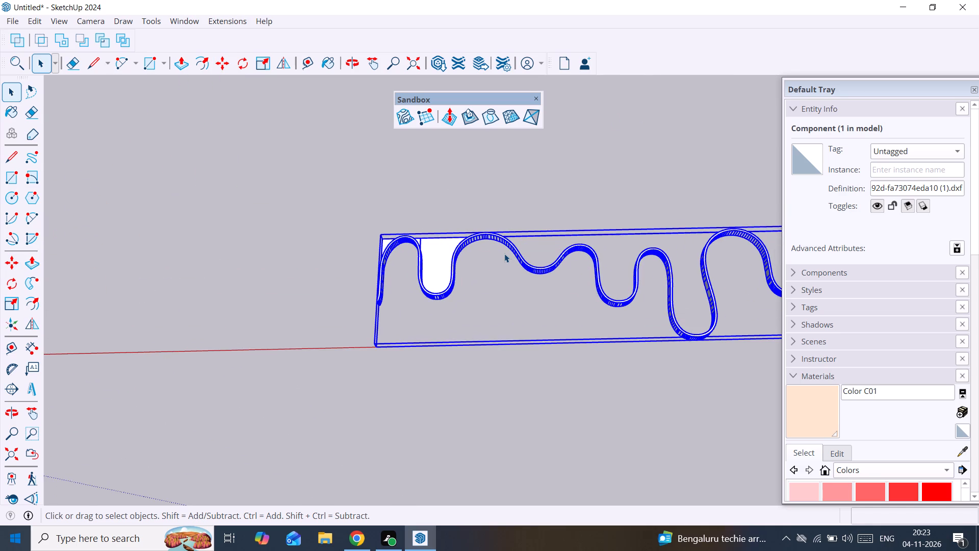
pyautogui.scroll(4, 507, 252)
pyautogui.scroll(3, 395, 286)
pyautogui.scroll(1, 350, 269)
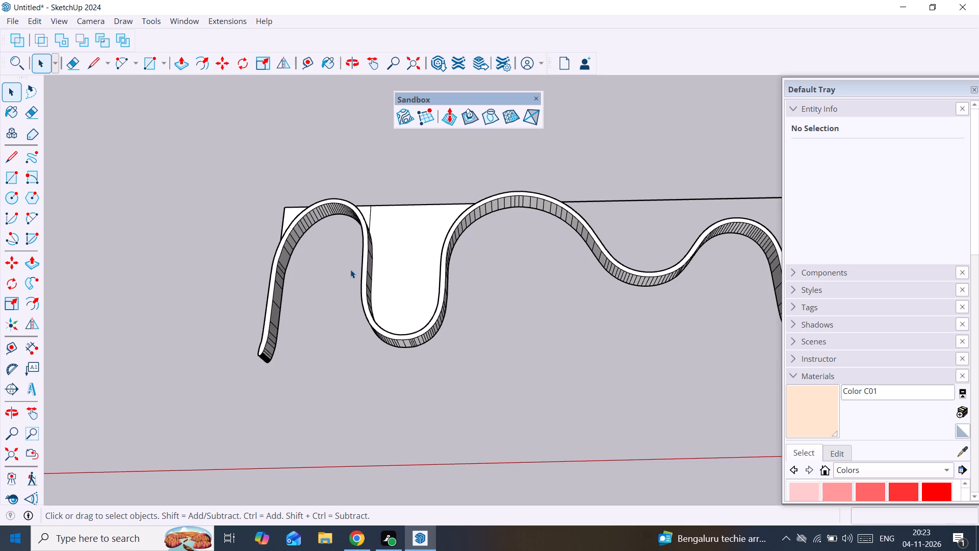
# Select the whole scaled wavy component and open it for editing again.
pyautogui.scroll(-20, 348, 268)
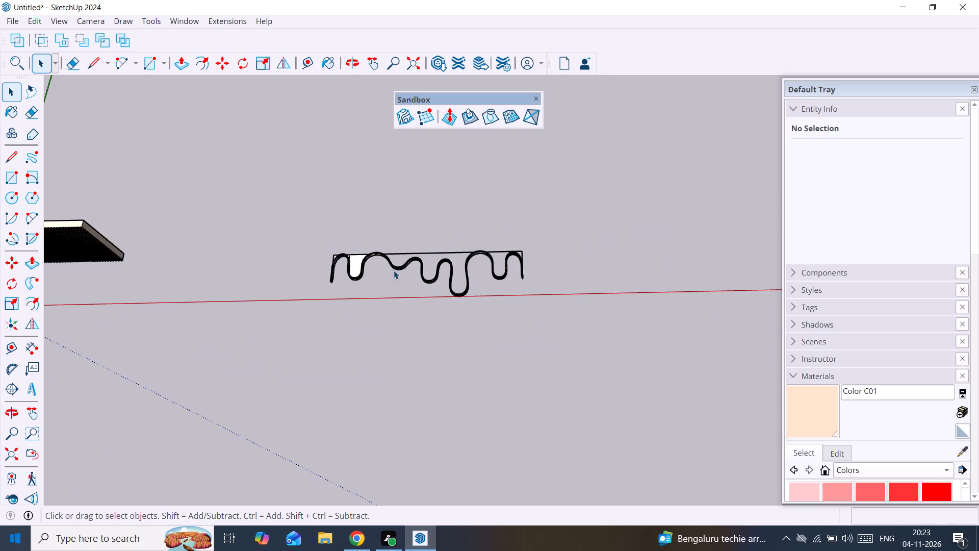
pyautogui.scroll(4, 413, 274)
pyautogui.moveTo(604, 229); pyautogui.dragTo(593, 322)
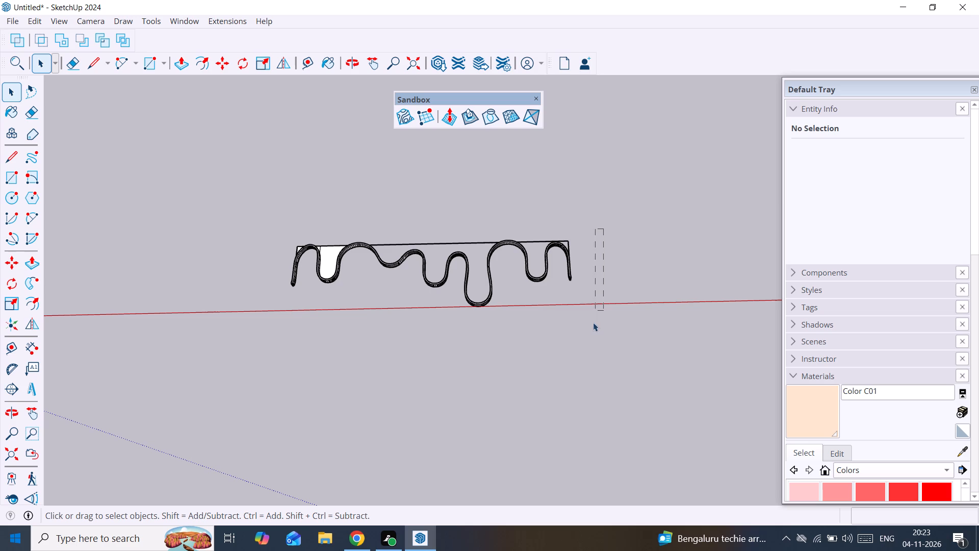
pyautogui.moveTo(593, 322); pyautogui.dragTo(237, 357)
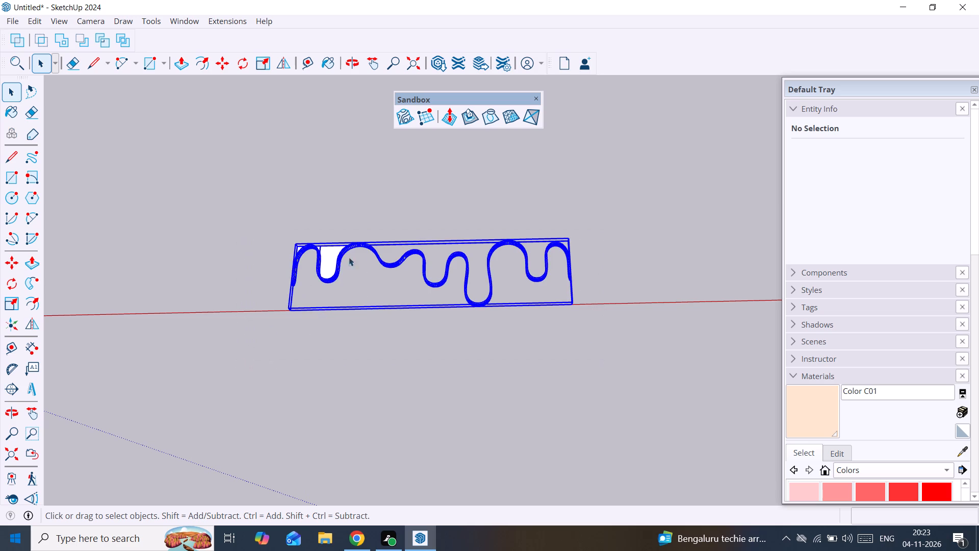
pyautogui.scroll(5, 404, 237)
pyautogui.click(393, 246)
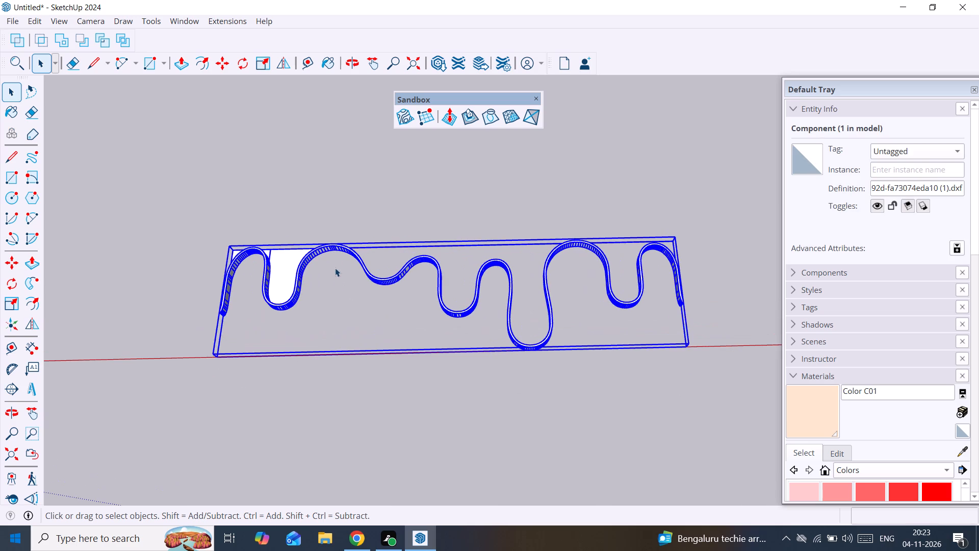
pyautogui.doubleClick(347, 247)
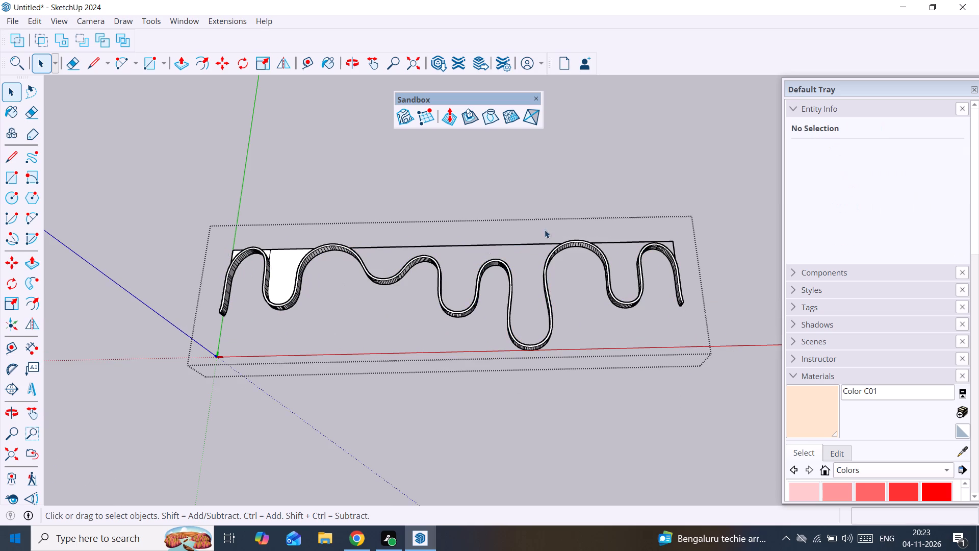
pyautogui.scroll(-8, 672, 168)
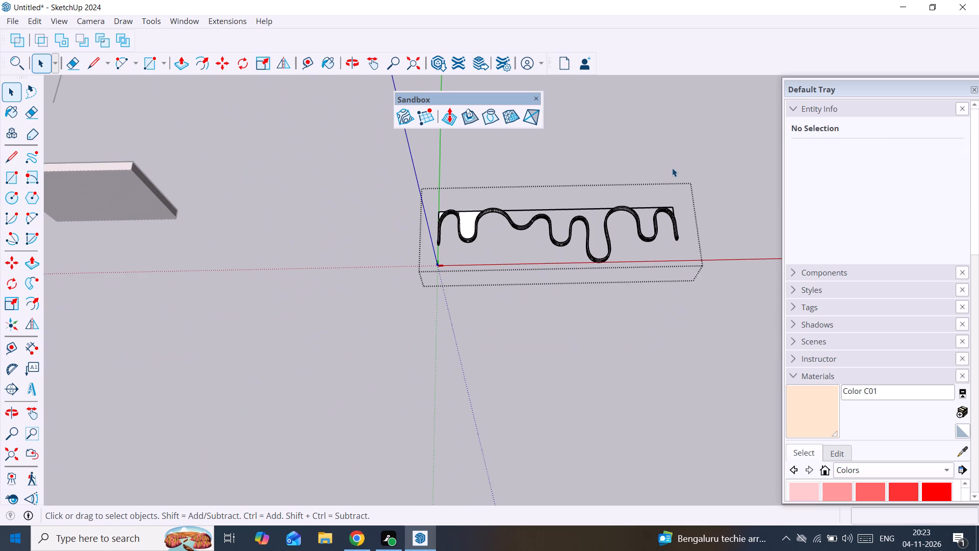
# Undo the recent moving, scaling, extruding and filling back to the full-size flat wavy outline with its straight closing lines.
pyautogui.hotkey('ctrl', 'z')
pyautogui.hotkey('ctrl', 'z')
pyautogui.hotkey('ctrl', 'z')
pyautogui.hotkey('ctrl', 'z')
pyautogui.hotkey('ctrl', 'z')
pyautogui.hotkey('ctrl', 'z')
pyautogui.hotkey('ctrl', 'z')
pyautogui.hotkey('ctrl', 'z')
pyautogui.hotkey('ctrl', 'z')
pyautogui.hotkey('ctrl', 'z')
pyautogui.hotkey('ctrl', 'z')
pyautogui.hotkey('ctrl', 'z')
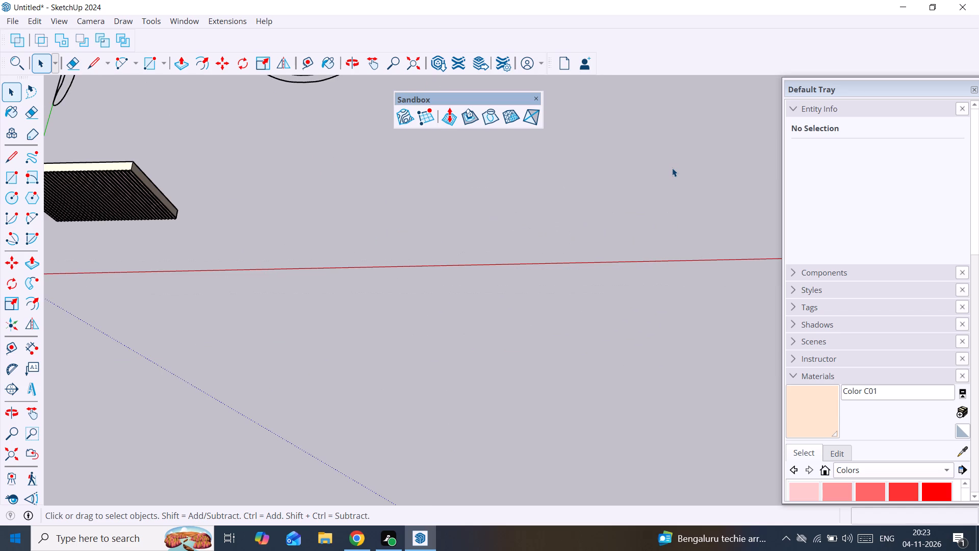
pyautogui.scroll(-4, 657, 167)
pyautogui.scroll(-20, 552, 181)
pyautogui.scroll(-2, 552, 181)
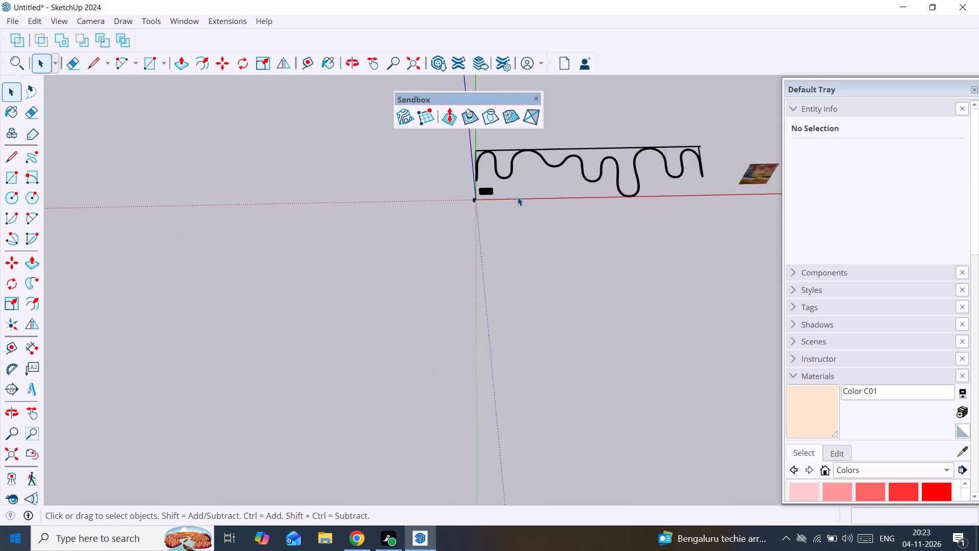
# Delete the straight line above the wavy outline and the short leftover edges at both of its ends.
pyautogui.moveTo(515, 201); pyautogui.dragTo(295, 321, button='middle')
pyautogui.scroll(4, 363, 286)
pyautogui.click(390, 257)
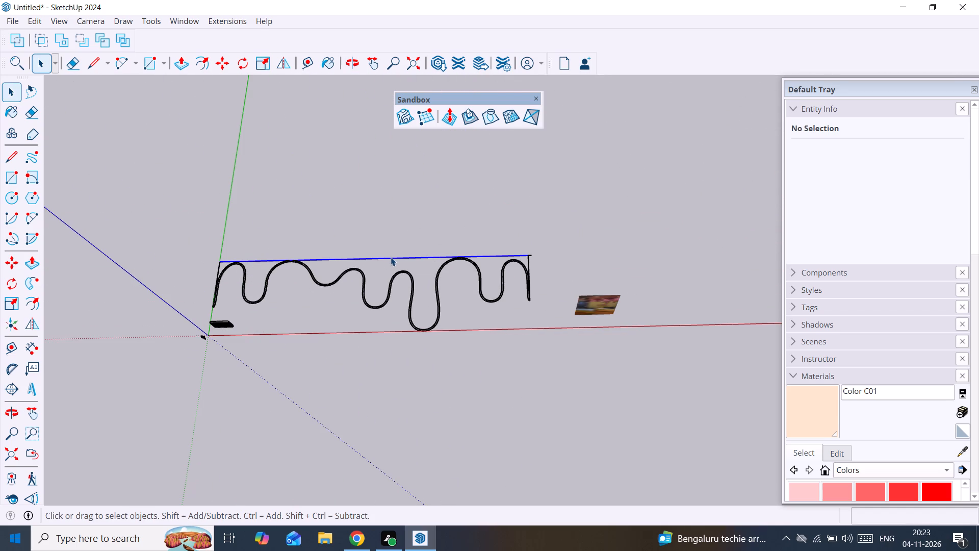
pyautogui.press('Delete')
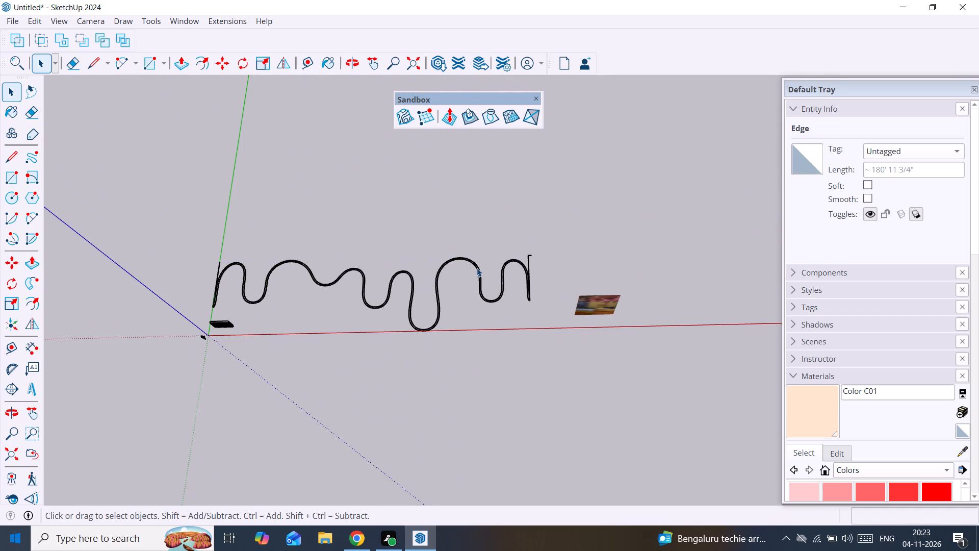
pyautogui.click(529, 259)
pyautogui.press('Delete')
pyautogui.click(531, 254)
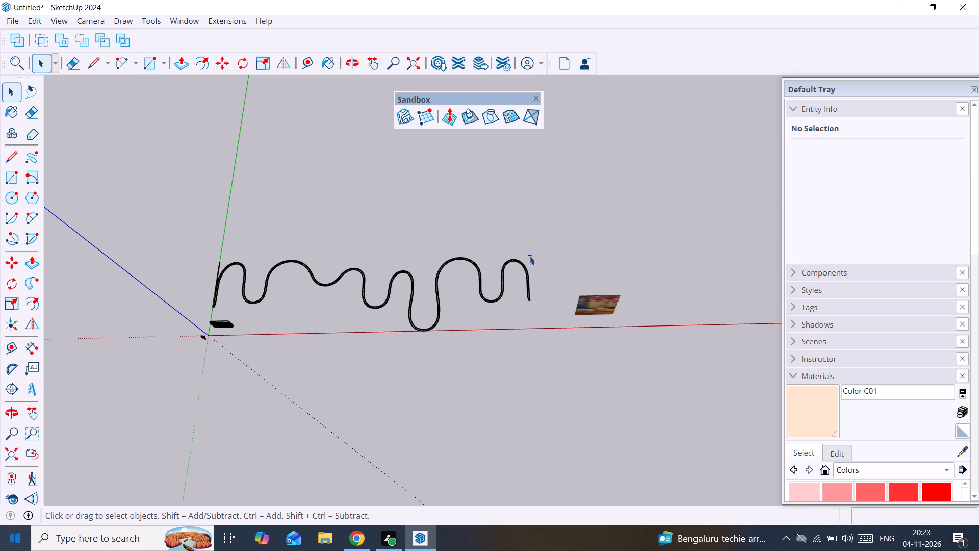
pyautogui.click(530, 256)
pyautogui.press('Delete')
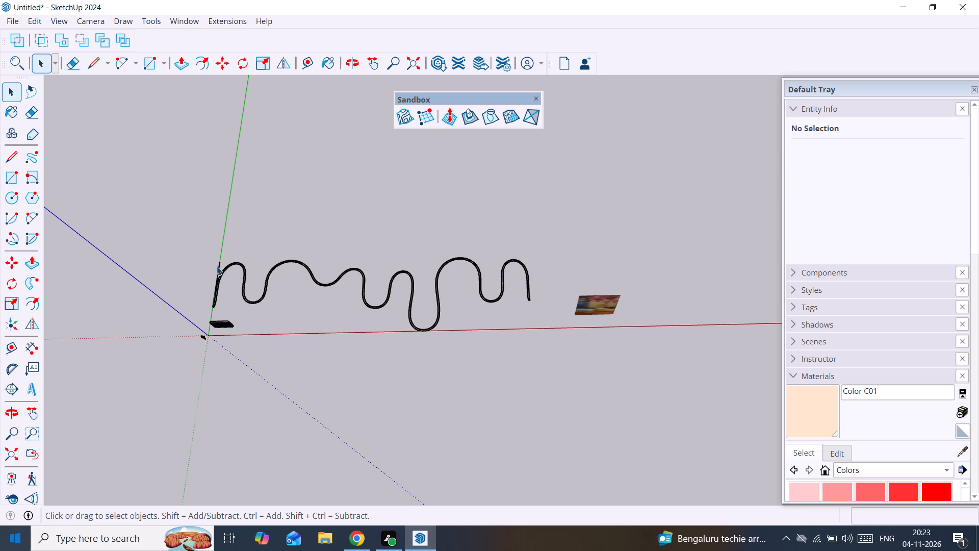
pyautogui.click(217, 266)
pyautogui.click(219, 266)
pyautogui.press('Delete')
# Scale the flat wavy component down uniformly about its corner farthest from the origin.
pyautogui.scroll(4, 219, 266)
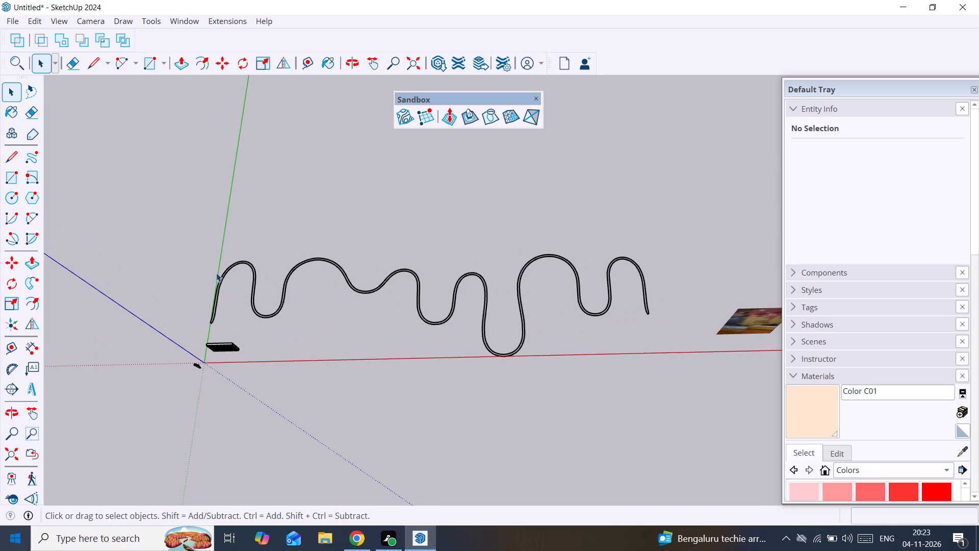
pyautogui.scroll(-5, 200, 248)
pyautogui.click(232, 263)
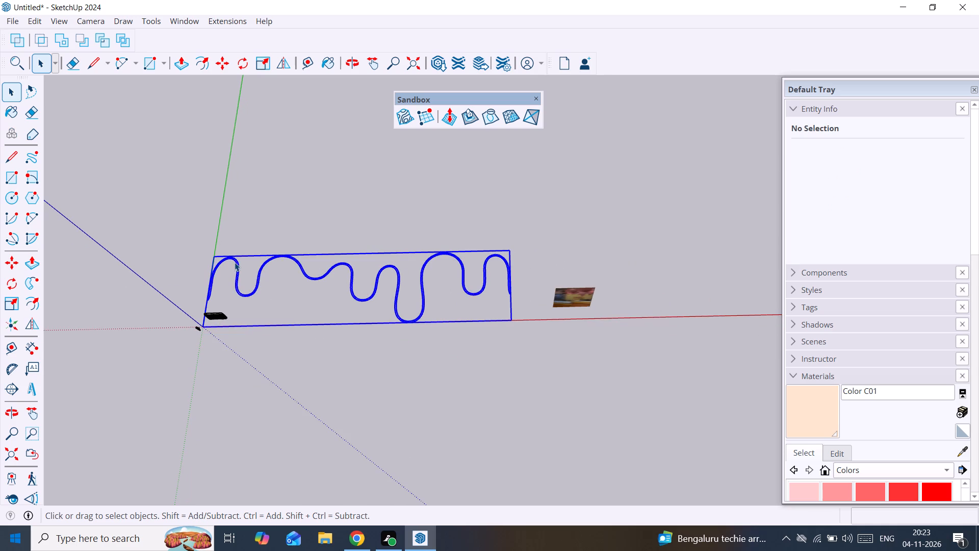
pyautogui.press('s')
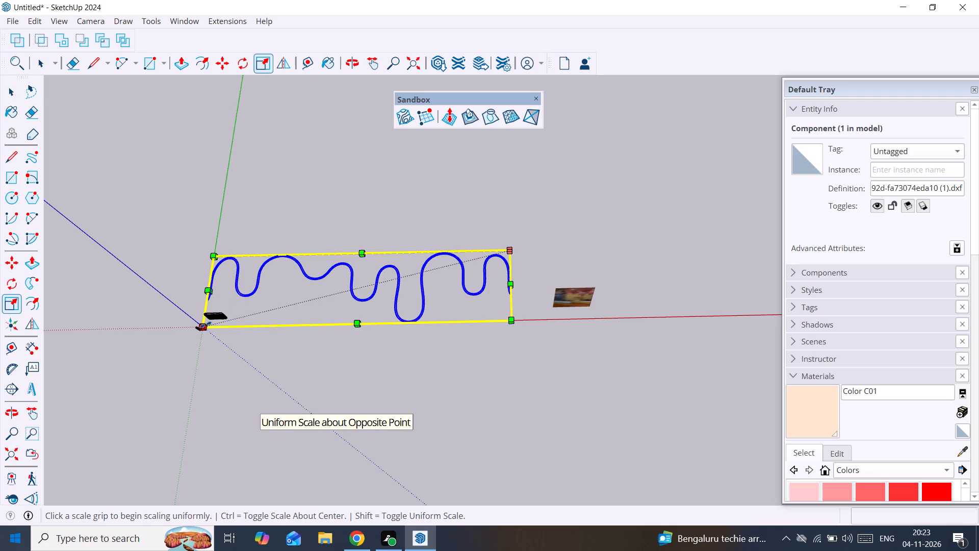
pyautogui.moveTo(234, 317); pyautogui.dragTo(383, 270)
pyautogui.moveTo(206, 323); pyautogui.dragTo(366, 287)
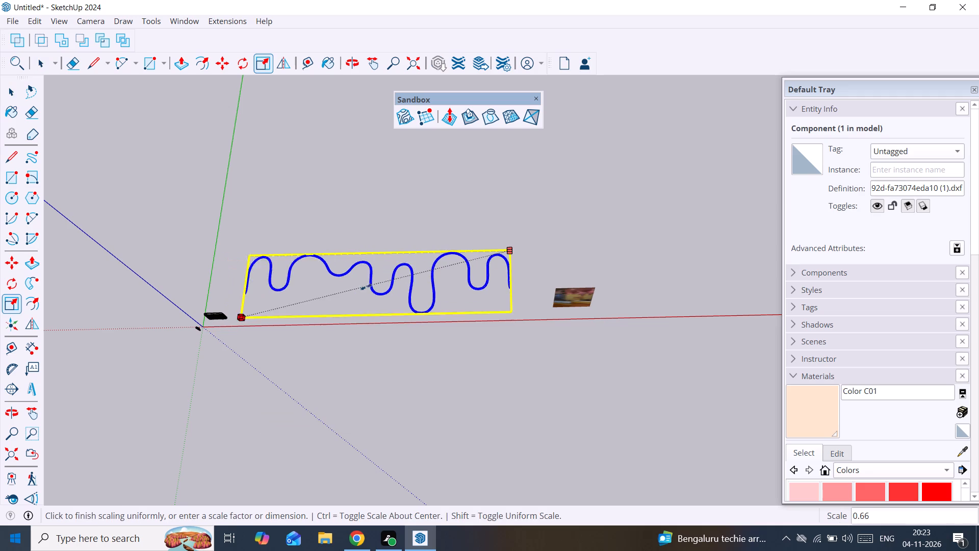
pyautogui.moveTo(366, 287); pyautogui.dragTo(429, 274)
pyautogui.scroll(2, 450, 264)
pyautogui.press('space')
# Move the reduced wavy component about 89' 2" back towards the origin, onto the red axis near the small slab.
pyautogui.scroll(1, 451, 262)
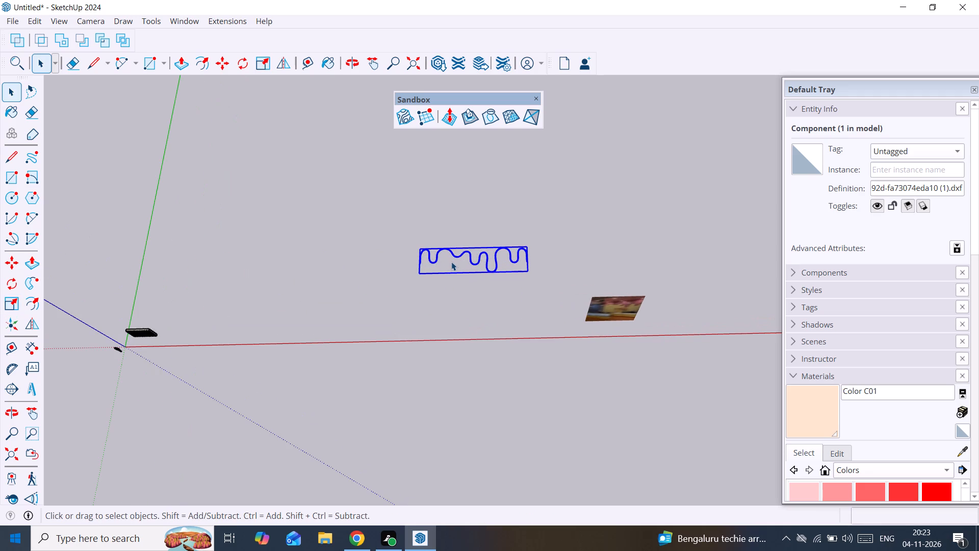
pyautogui.press('m')
pyautogui.click(451, 262)
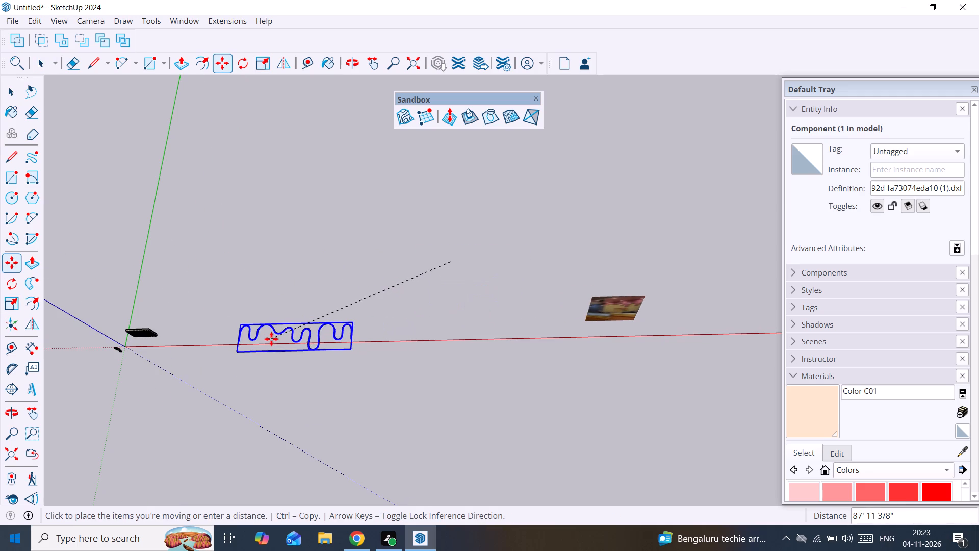
pyautogui.click(267, 335)
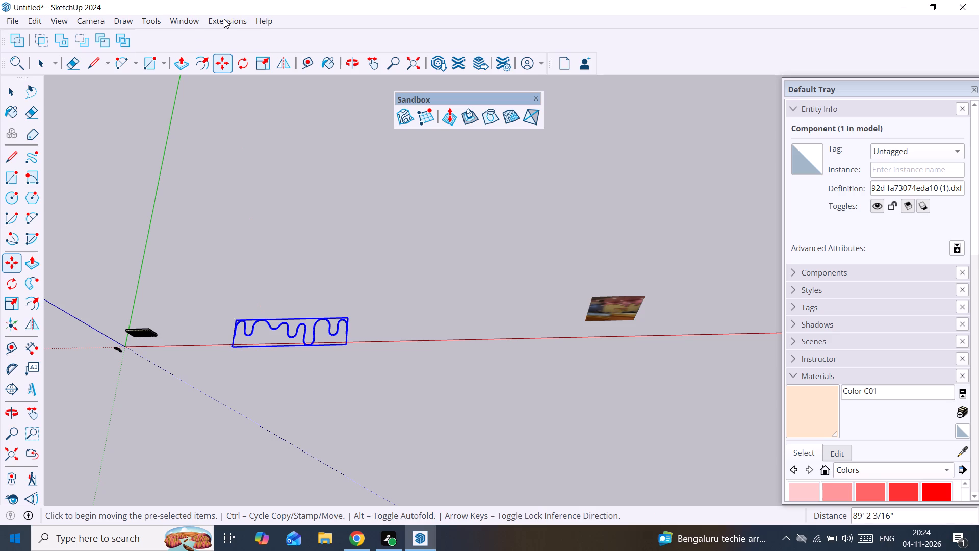
# Scale the wavy component down uniformly again about its corner nearest the origin, to under a third of its size.
pyautogui.scroll(4, 299, 336)
pyautogui.scroll(1, 236, 360)
pyautogui.keyDown('shift'); pyautogui.moveTo(240, 343); pyautogui.dragTo(287, 204, button='middle'); pyautogui.keyUp('shift')
pyautogui.moveTo(287, 203); pyautogui.dragTo(331, 47, button='middle')
pyautogui.scroll(4, 243, 224)
pyautogui.scroll(2, 293, 252)
pyautogui.scroll(-4, 293, 252)
pyautogui.scroll(1, 294, 253)
pyautogui.moveTo(294, 253); pyautogui.dragTo(292, 266, button='middle')
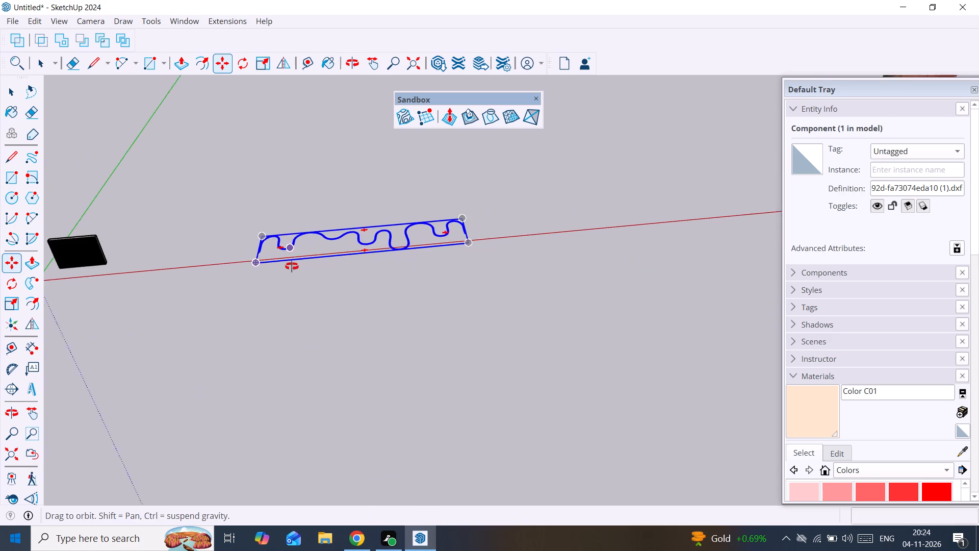
pyautogui.moveTo(292, 266); pyautogui.dragTo(278, 307, button='middle')
pyautogui.scroll(3, 273, 300)
pyautogui.scroll(1, 285, 195)
pyautogui.moveTo(285, 195); pyautogui.dragTo(270, 244, button='middle')
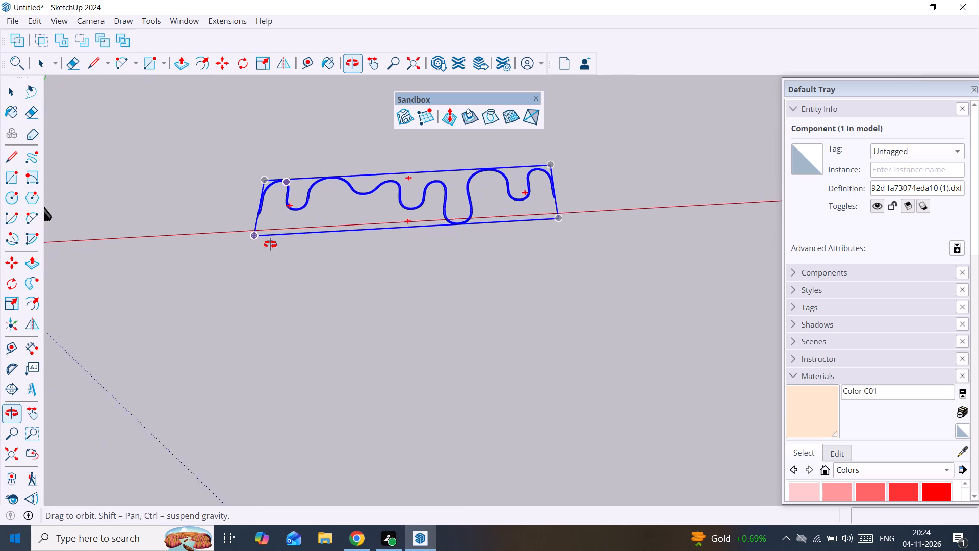
pyautogui.moveTo(270, 244); pyautogui.dragTo(279, 286, button='middle')
pyautogui.scroll(1, 257, 282)
pyautogui.press('z')
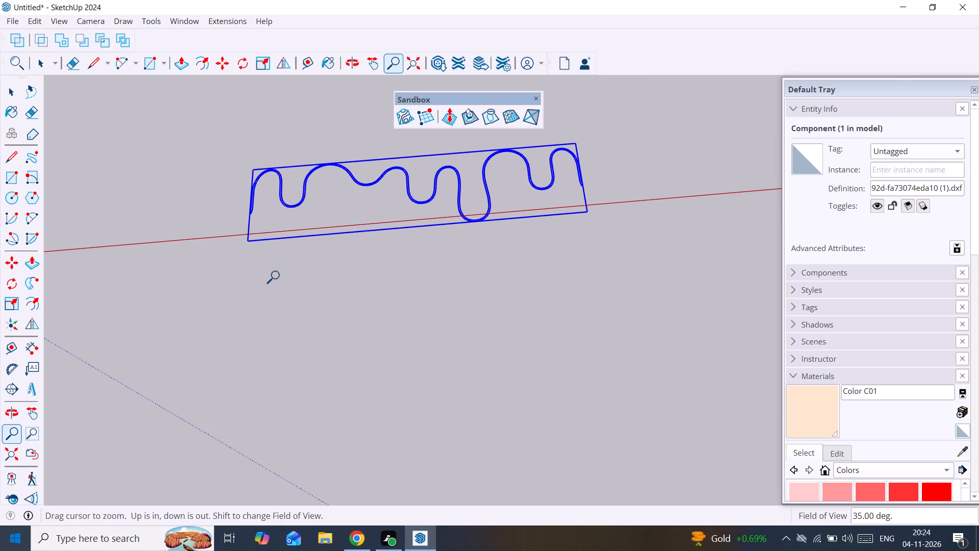
pyautogui.press('s')
pyautogui.moveTo(575, 143); pyautogui.dragTo(575, 144)
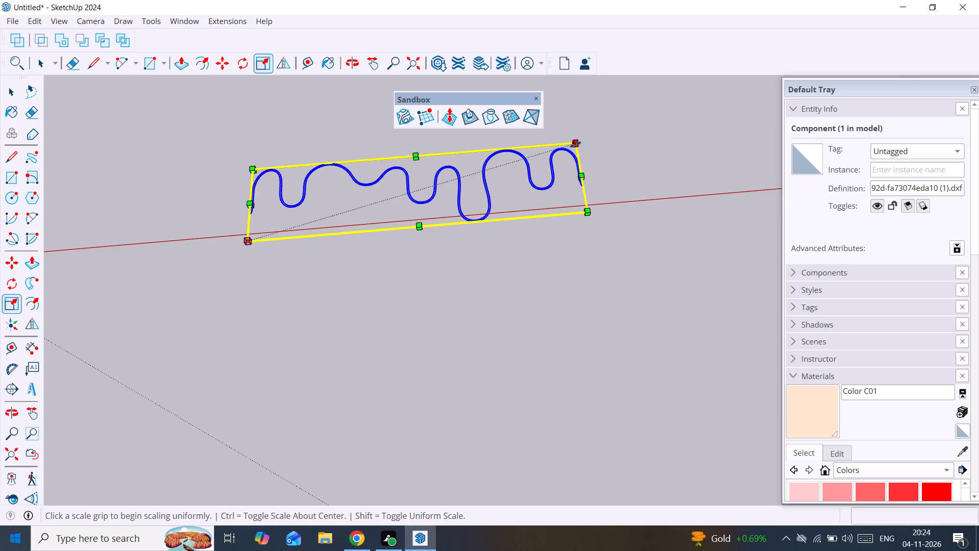
pyautogui.moveTo(575, 144); pyautogui.dragTo(324, 240)
pyautogui.press('space')
# Move the small wavy component towards the origin, close beside the small slab.
pyautogui.scroll(4, 286, 225)
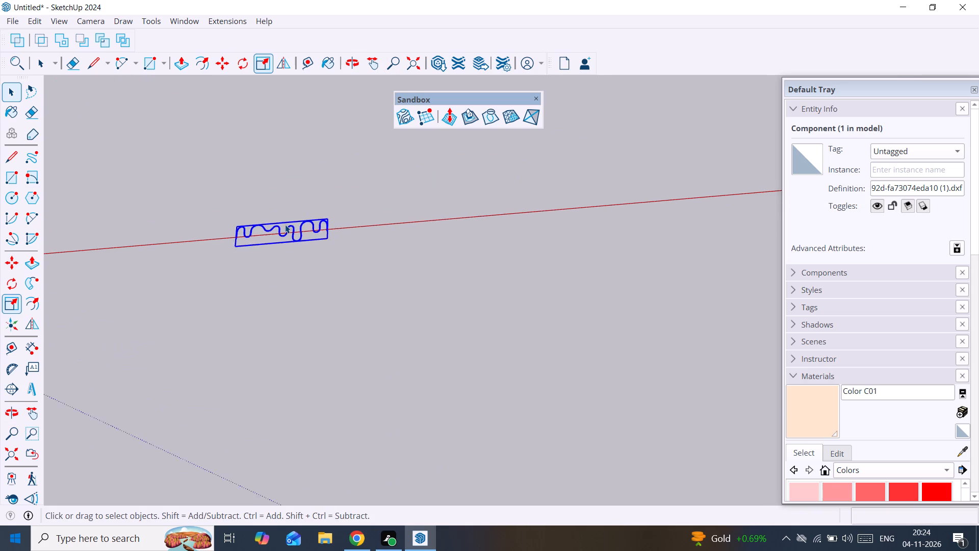
pyautogui.scroll(10, 285, 224)
pyautogui.scroll(-4, 283, 222)
pyautogui.scroll(4, 281, 222)
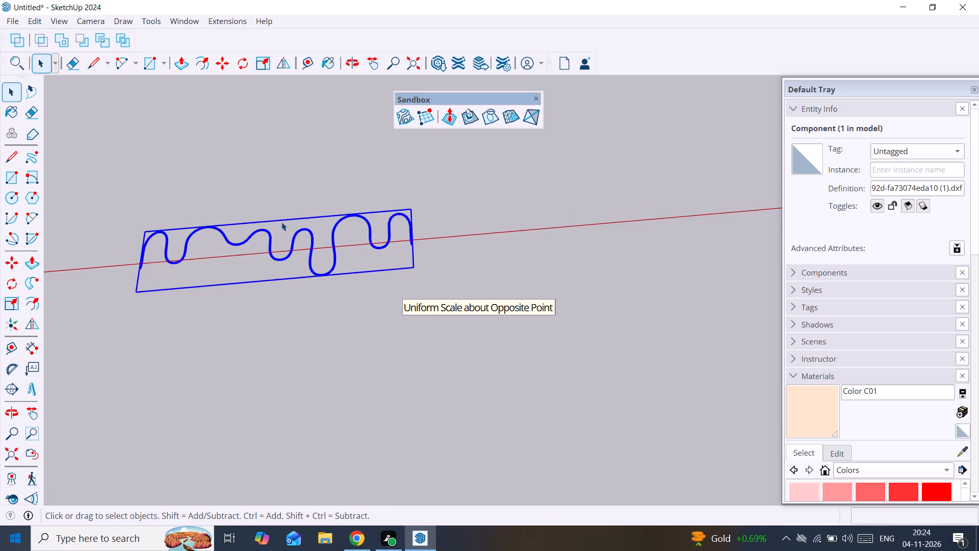
pyautogui.scroll(-20, 281, 222)
pyautogui.scroll(-6, 281, 222)
pyautogui.scroll(4, 281, 218)
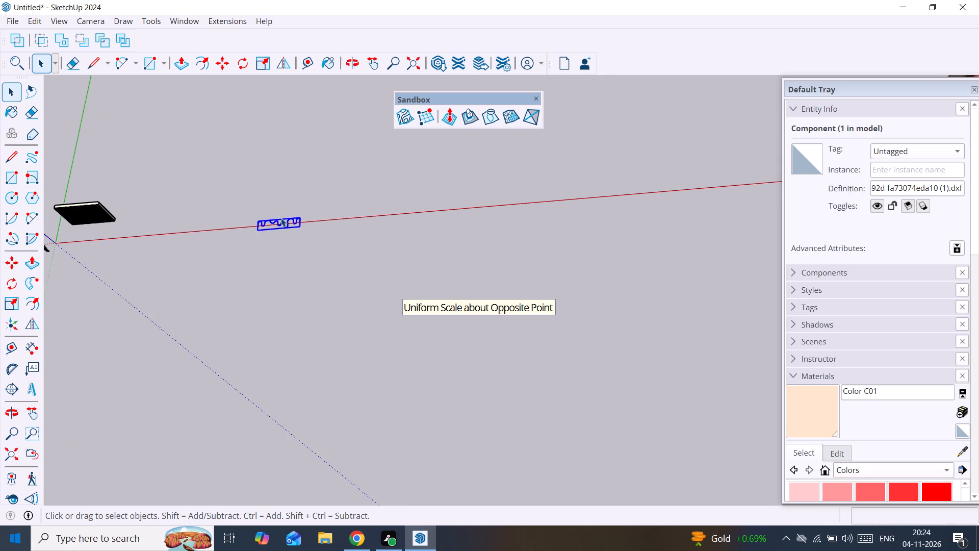
pyautogui.press('m')
pyautogui.click(265, 233)
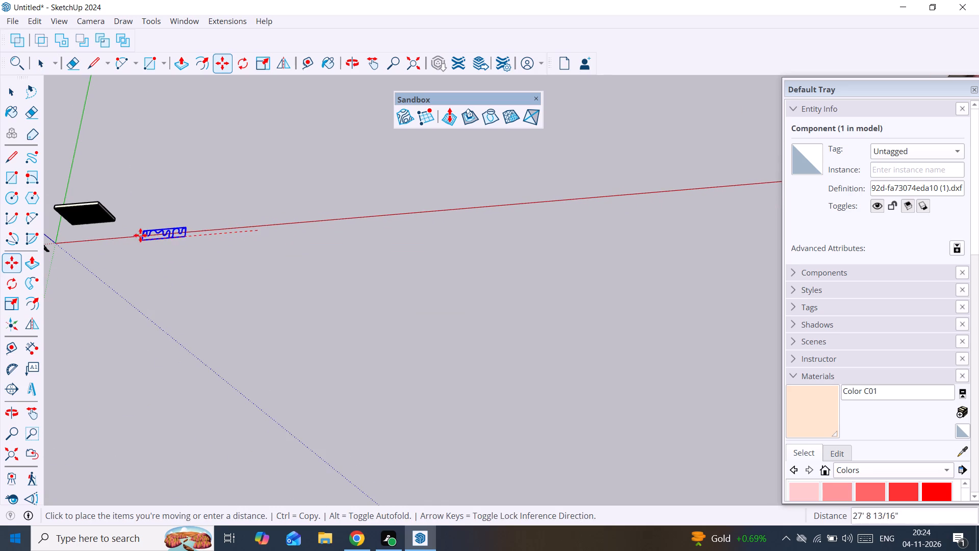
pyautogui.click(128, 233)
# Open the moved wavy component for editing.
pyautogui.scroll(13, 128, 232)
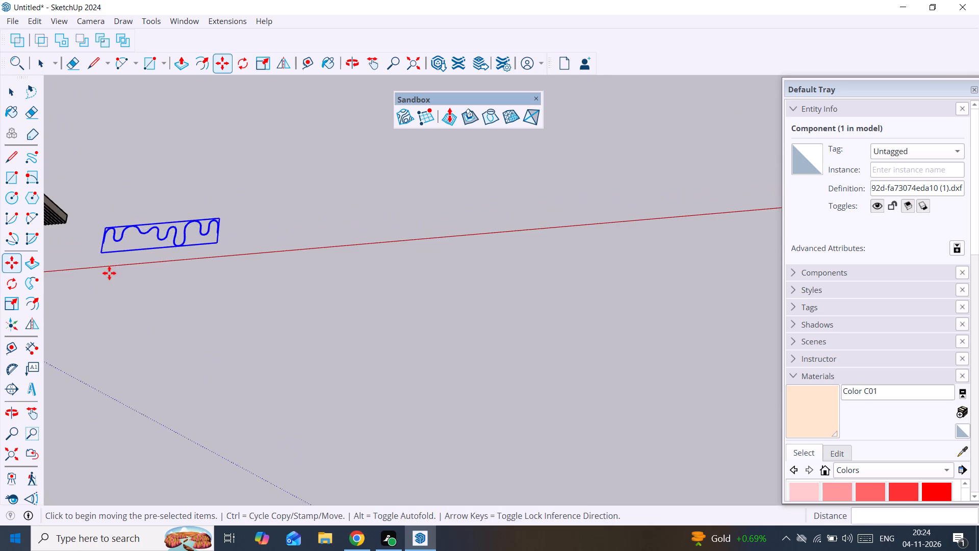
pyautogui.scroll(6, 109, 273)
pyautogui.moveTo(138, 204); pyautogui.dragTo(324, 193, button='middle')
pyautogui.scroll(4, 501, 213)
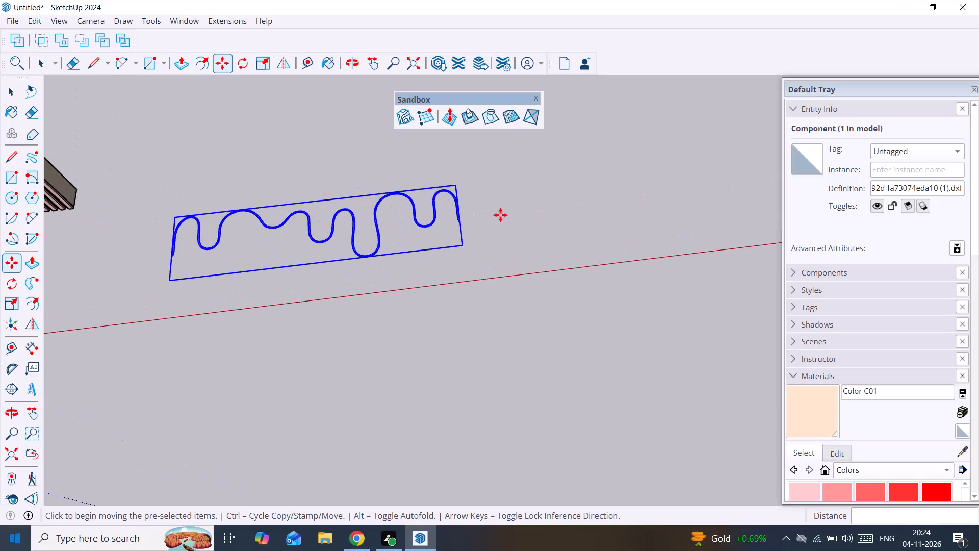
pyautogui.moveTo(500, 215); pyautogui.dragTo(489, 214, button='middle')
pyautogui.press('space')
pyautogui.doubleClick(441, 221)
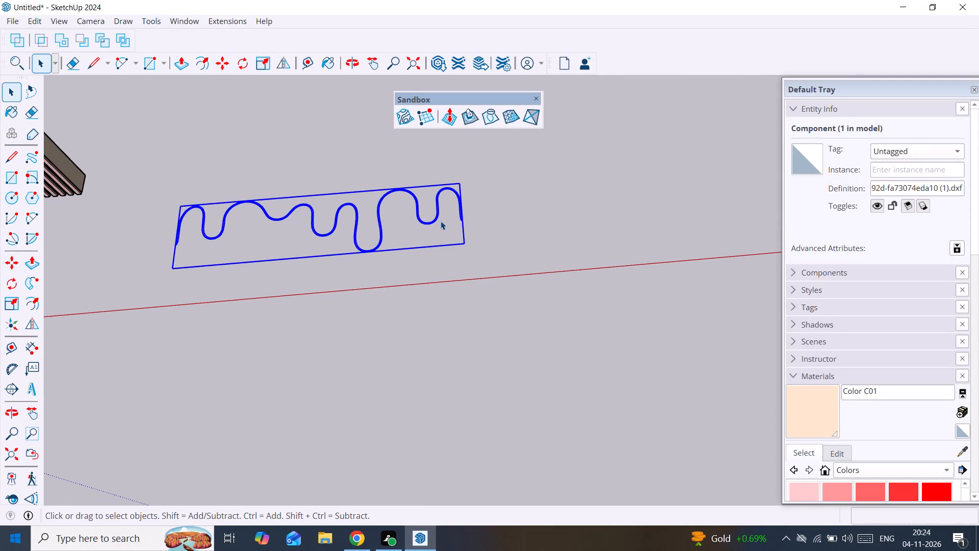
pyautogui.scroll(4, 212, 216)
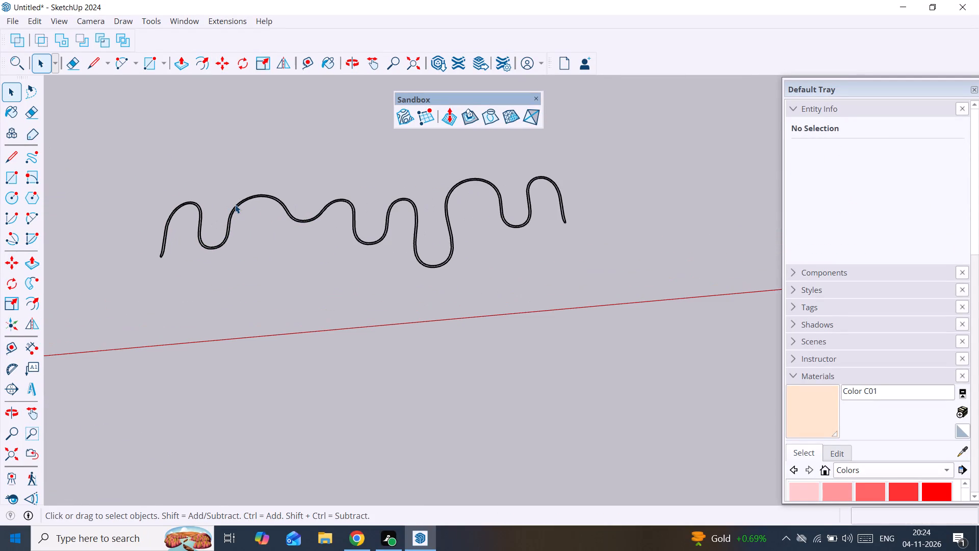
pyautogui.click(235, 205)
pyautogui.doubleClick(235, 205)
# Select all edges of the wavy profile and weld them into a single curve.
pyautogui.scroll(9, 239, 206)
pyautogui.scroll(-11, 228, 213)
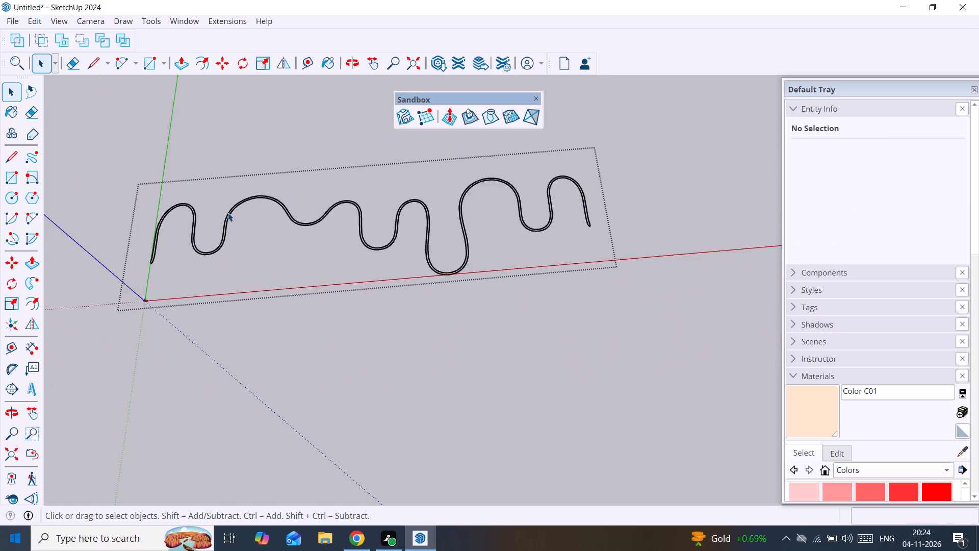
pyautogui.scroll(-3, 228, 213)
pyautogui.moveTo(157, 191); pyautogui.dragTo(472, 251)
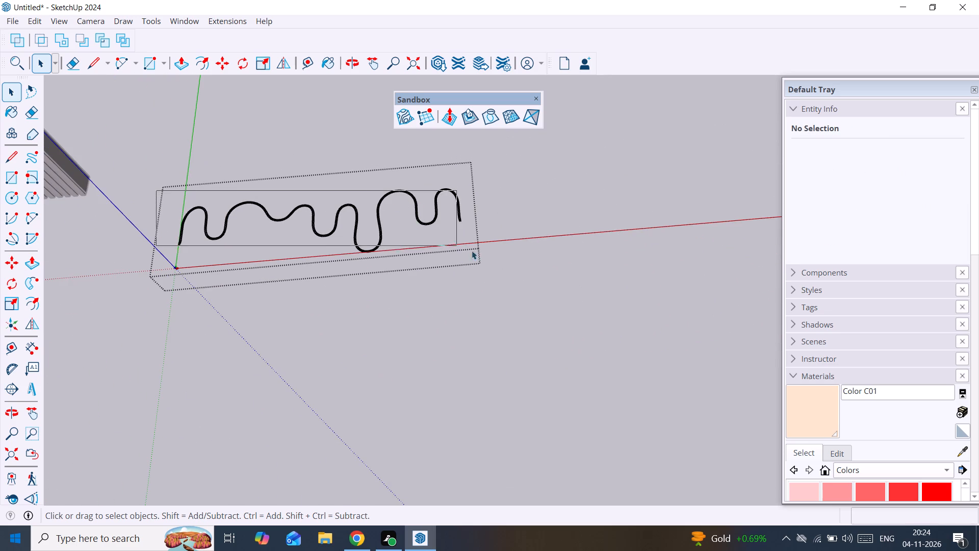
pyautogui.moveTo(472, 251); pyautogui.dragTo(493, 260)
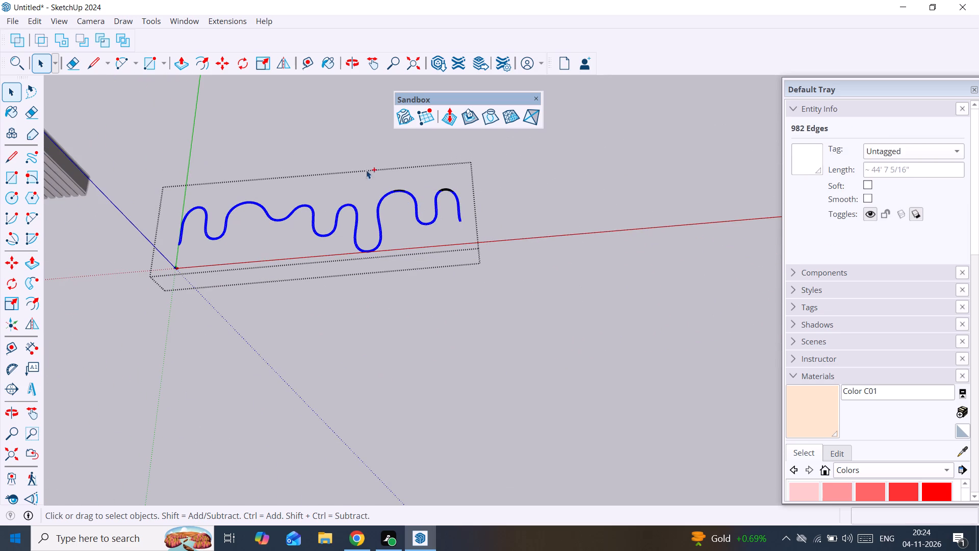
pyautogui.keyDown('ctrl'); pyautogui.moveTo(351, 160); pyautogui.dragTo(535, 259); pyautogui.keyUp('ctrl')
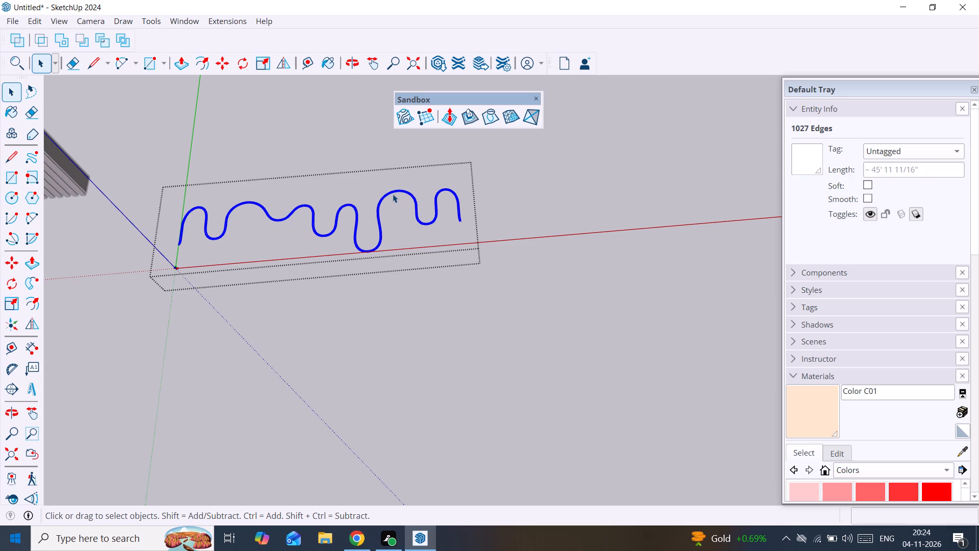
pyautogui.rightClick(393, 194)
pyautogui.click(456, 347)
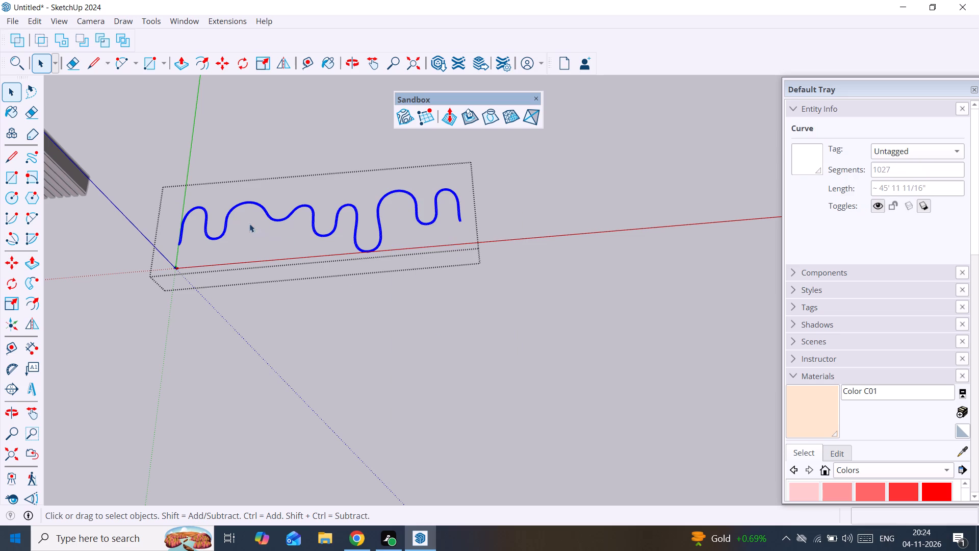
# Examine the welded wavy curve along its length and at its ends.
pyautogui.scroll(6, 239, 221)
pyautogui.moveTo(228, 218); pyautogui.dragTo(170, 217, button='middle')
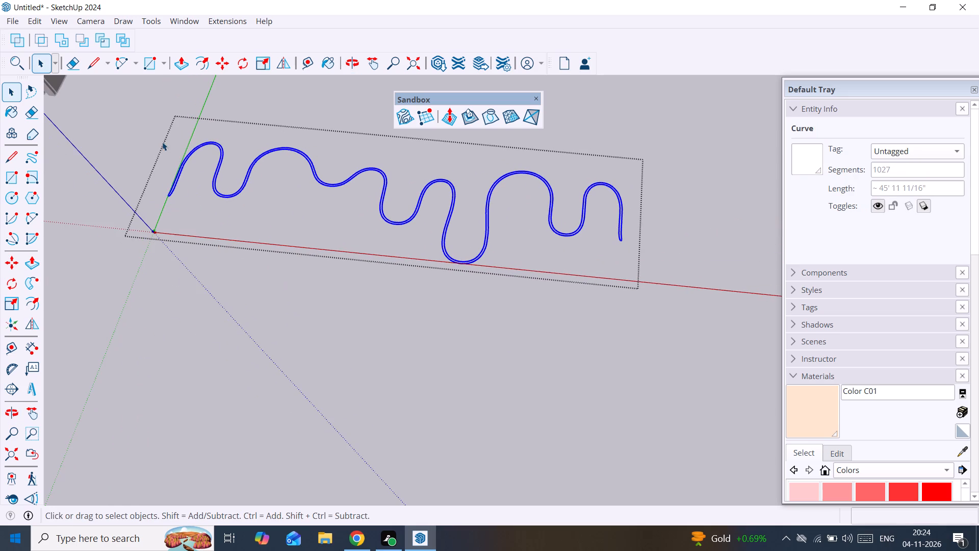
pyautogui.moveTo(171, 104); pyautogui.dragTo(652, 301)
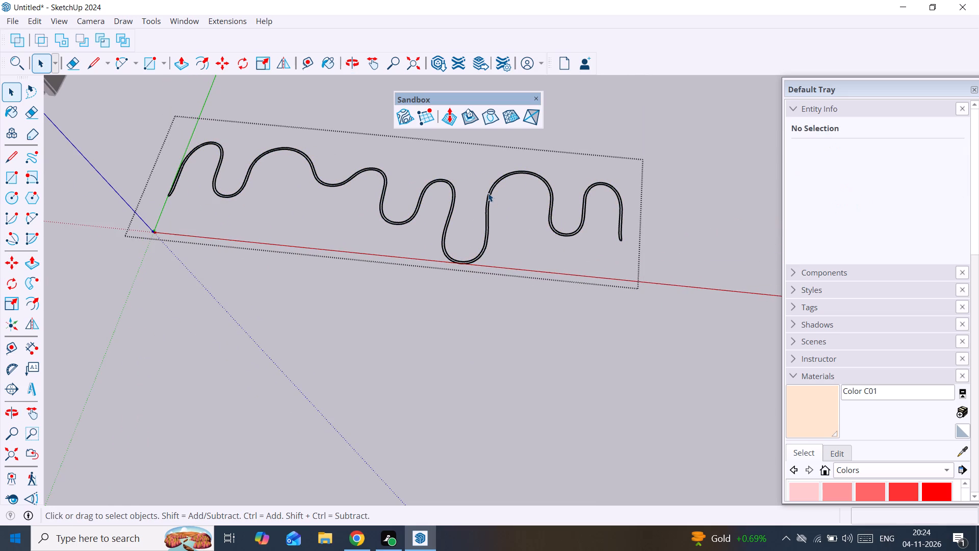
pyautogui.rightClick(488, 193)
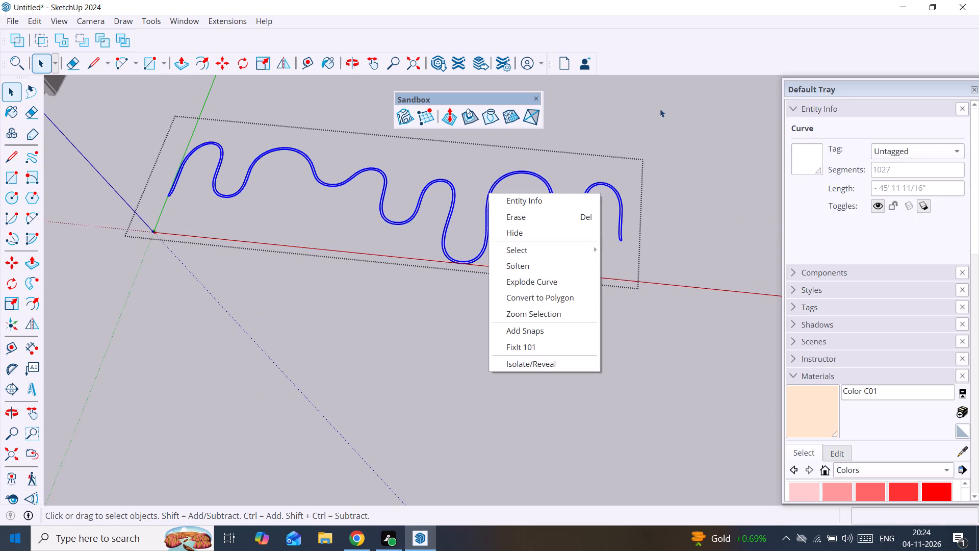
pyautogui.click(660, 109)
pyautogui.click(488, 202)
pyautogui.doubleClick(488, 202)
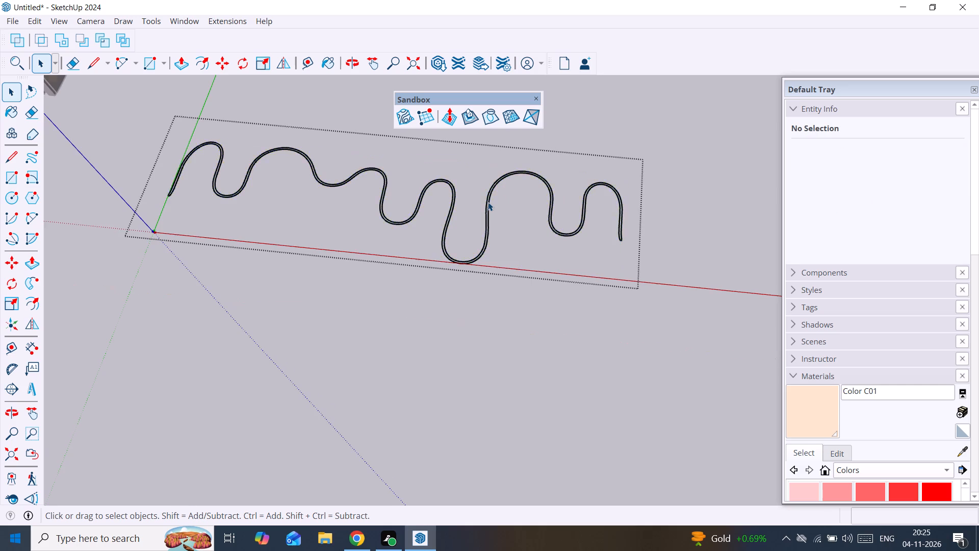
pyautogui.click(488, 202)
pyautogui.scroll(9, 241, 159)
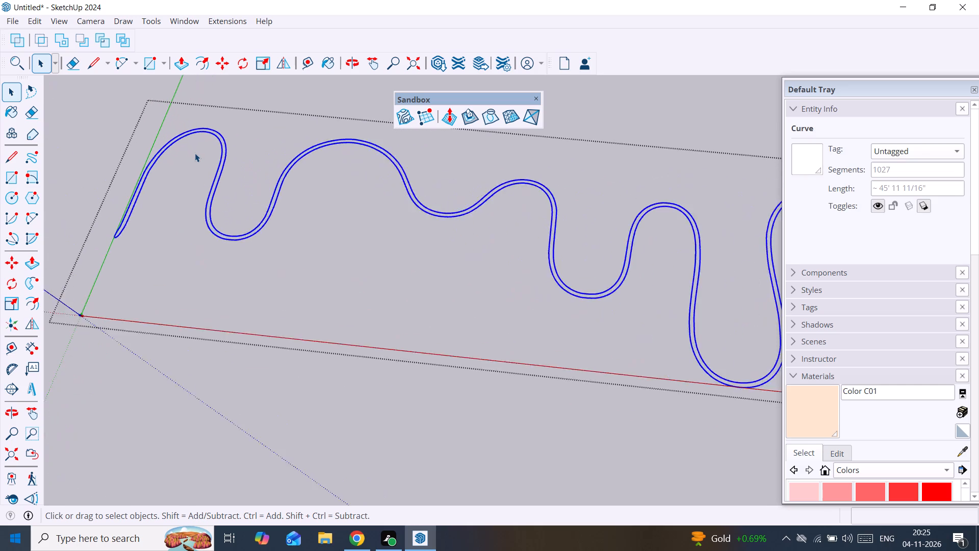
pyautogui.scroll(3, 195, 153)
pyautogui.scroll(3, 99, 263)
pyautogui.scroll(-4, 90, 256)
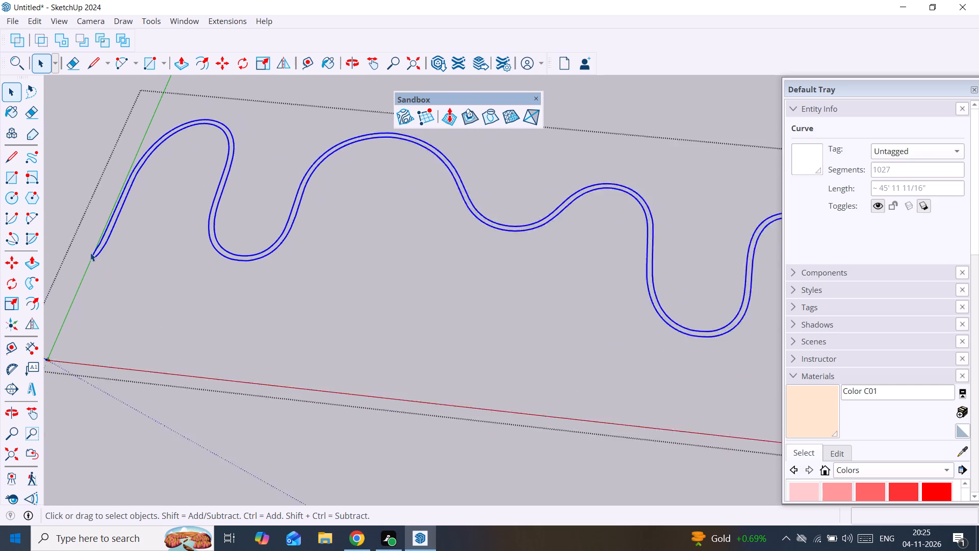
pyautogui.scroll(-4, 90, 253)
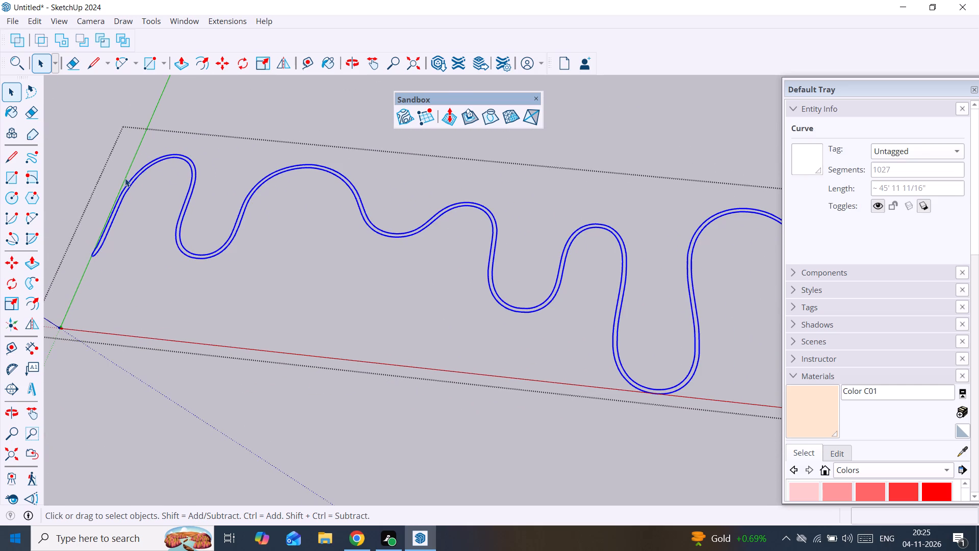
pyautogui.scroll(-4, 171, 155)
pyautogui.scroll(1, 188, 155)
pyautogui.scroll(-2, 188, 155)
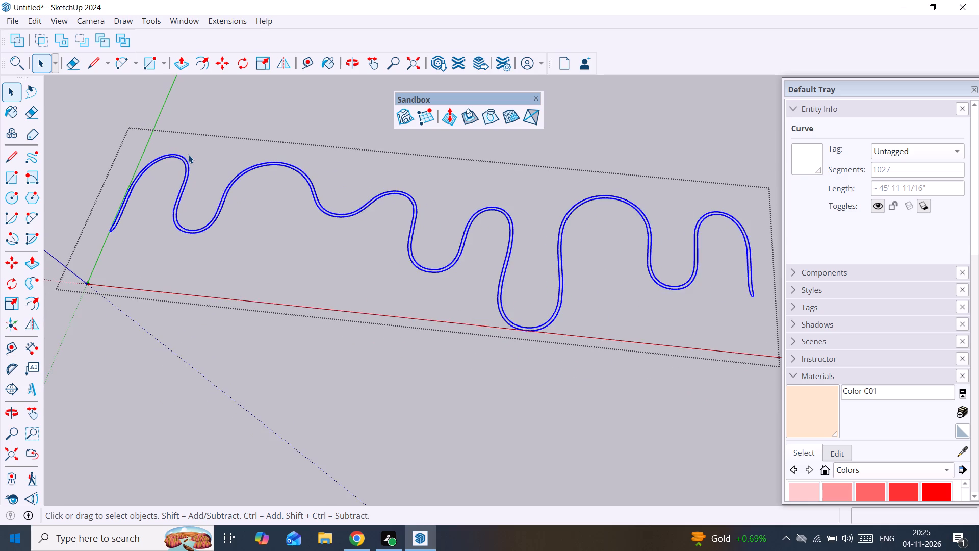
pyautogui.scroll(-1, 188, 155)
pyautogui.scroll(3, 188, 155)
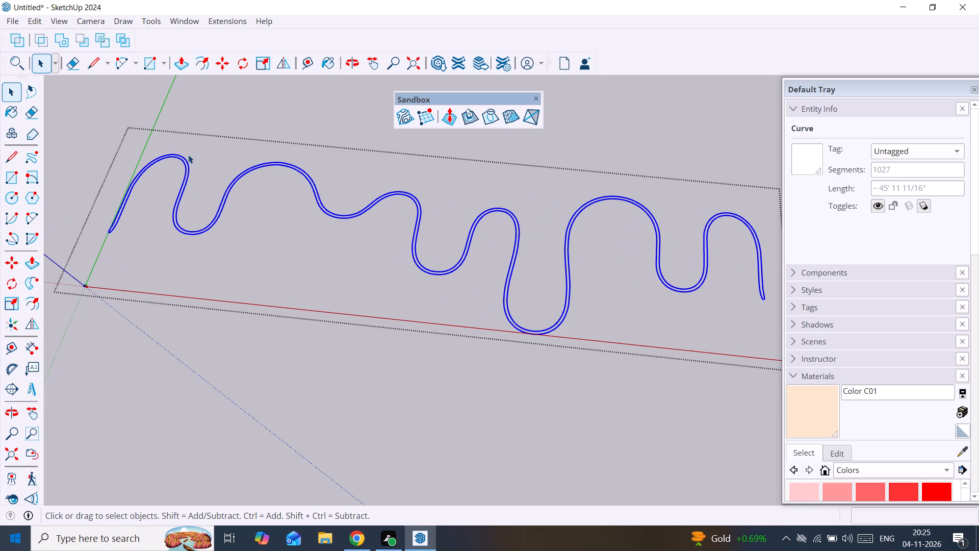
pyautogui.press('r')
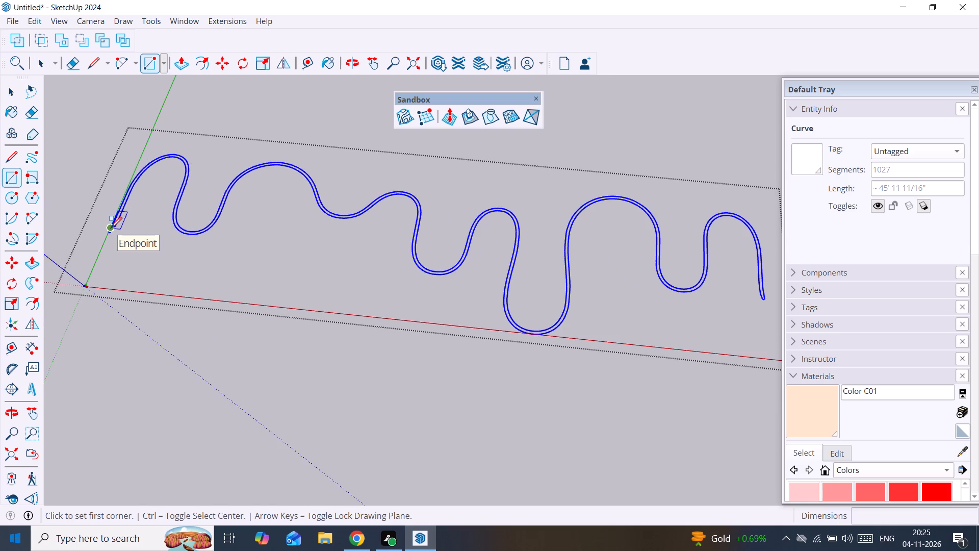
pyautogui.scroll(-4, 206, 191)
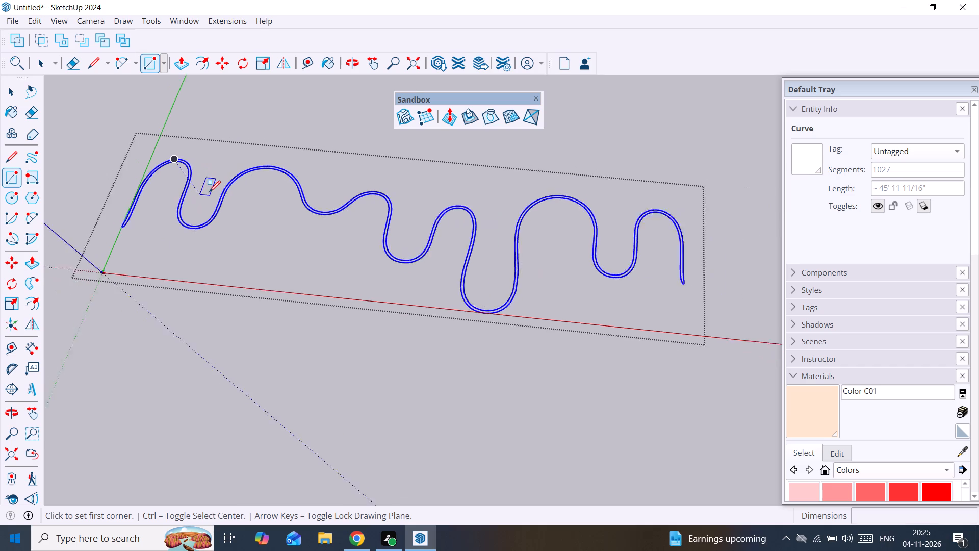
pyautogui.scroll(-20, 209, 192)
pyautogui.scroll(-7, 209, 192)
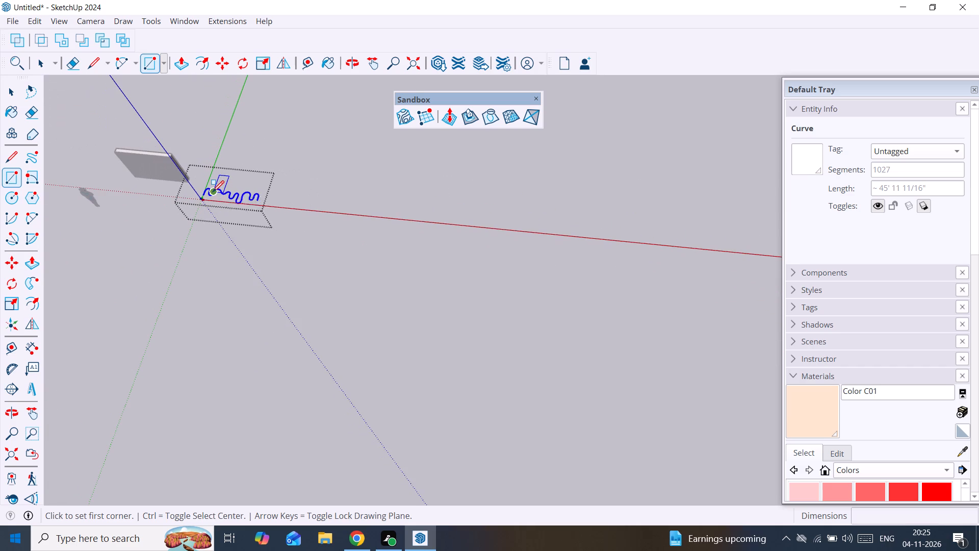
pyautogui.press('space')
# Close the component and import the JPG 7ef050be7703a2f1155c0813d980019d as an image, placed by the red axis beyond the wavy profile.
pyautogui.click(353, 196)
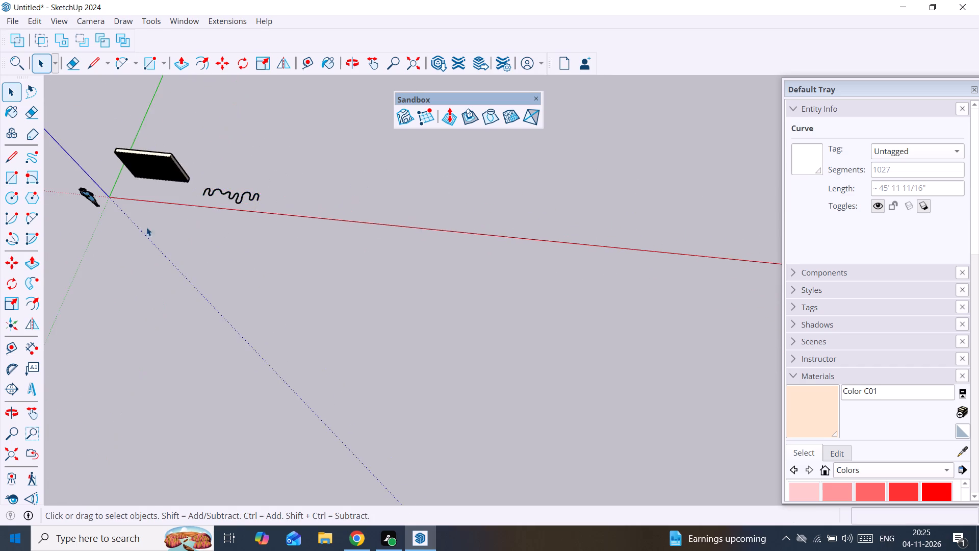
pyautogui.scroll(3, 129, 221)
pyautogui.moveTo(110, 213); pyautogui.dragTo(250, 103, button='middle')
pyautogui.scroll(-4, 250, 103)
pyautogui.scroll(4, 250, 104)
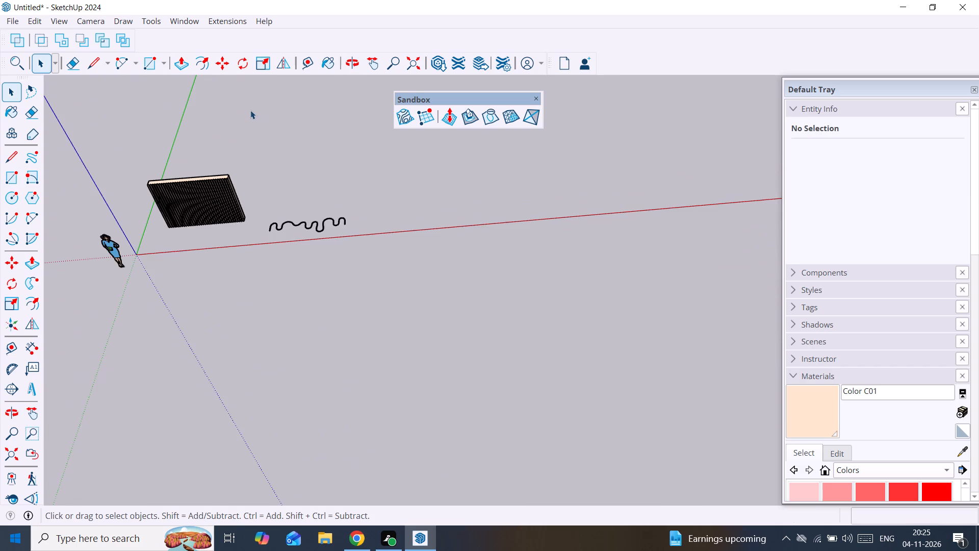
pyautogui.scroll(3, 270, 145)
pyautogui.scroll(-12, 270, 145)
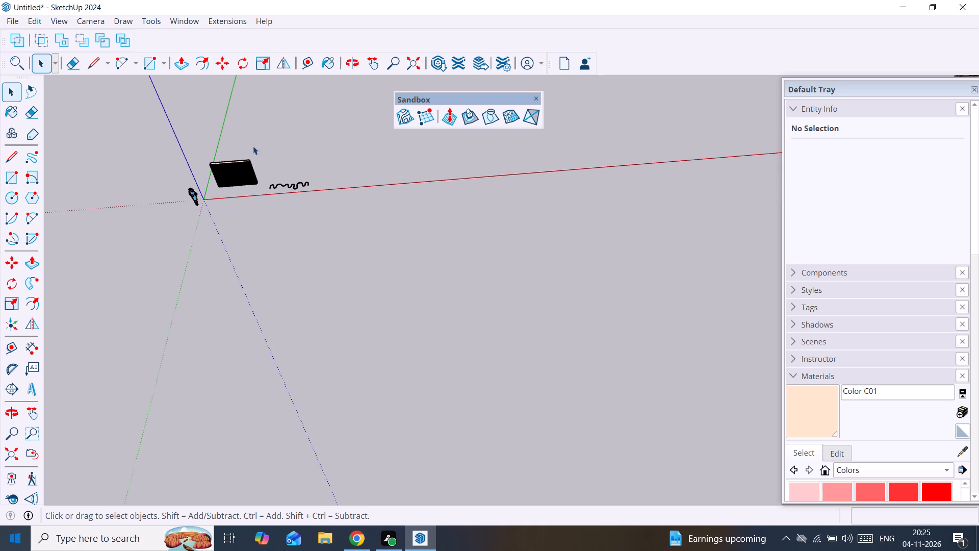
pyautogui.click(17, 20)
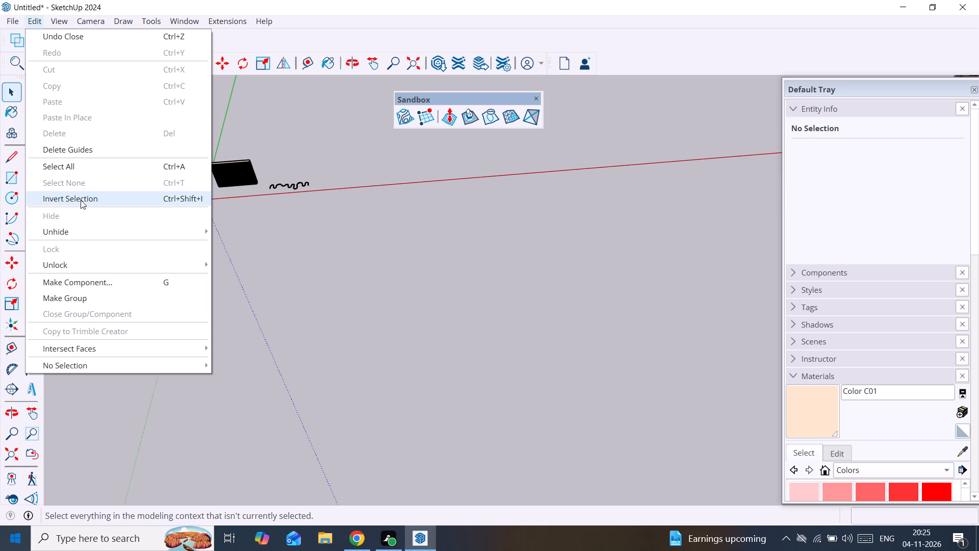
pyautogui.moveTo(57, 164); pyautogui.dragTo(65, 202)
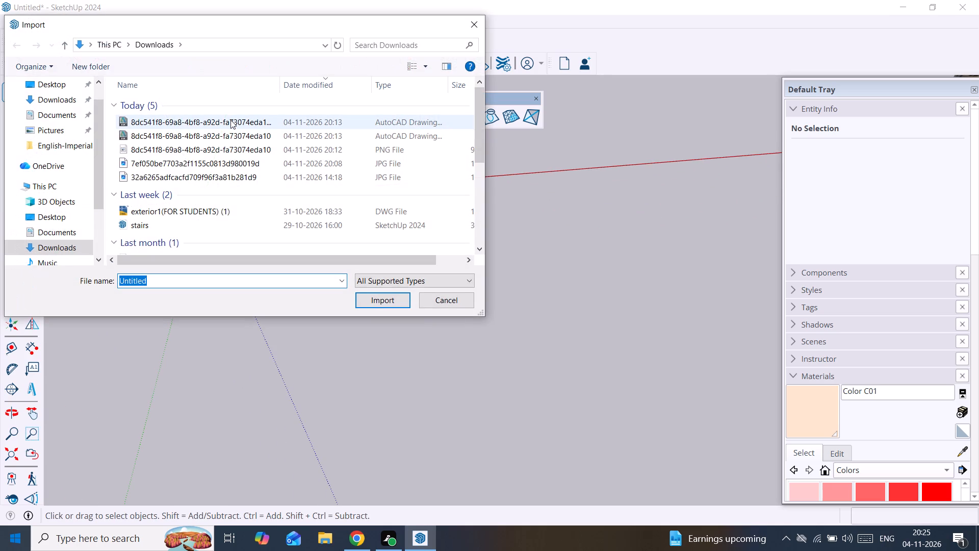
pyautogui.click(224, 162)
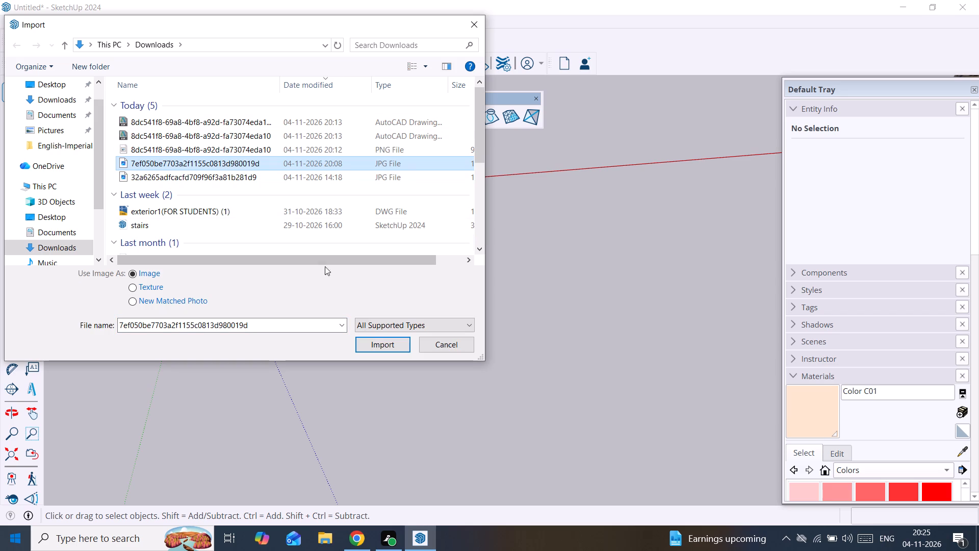
pyautogui.click(373, 343)
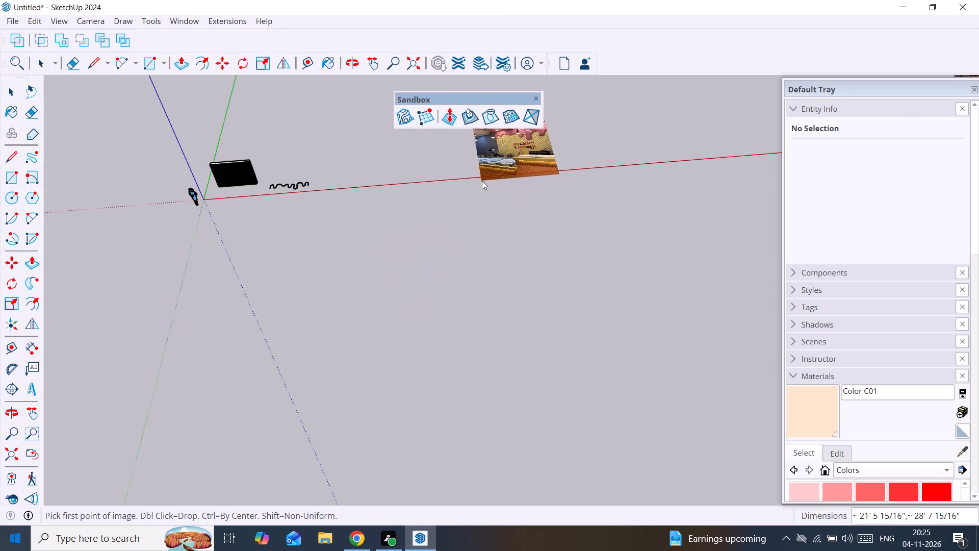
pyautogui.click(337, 191)
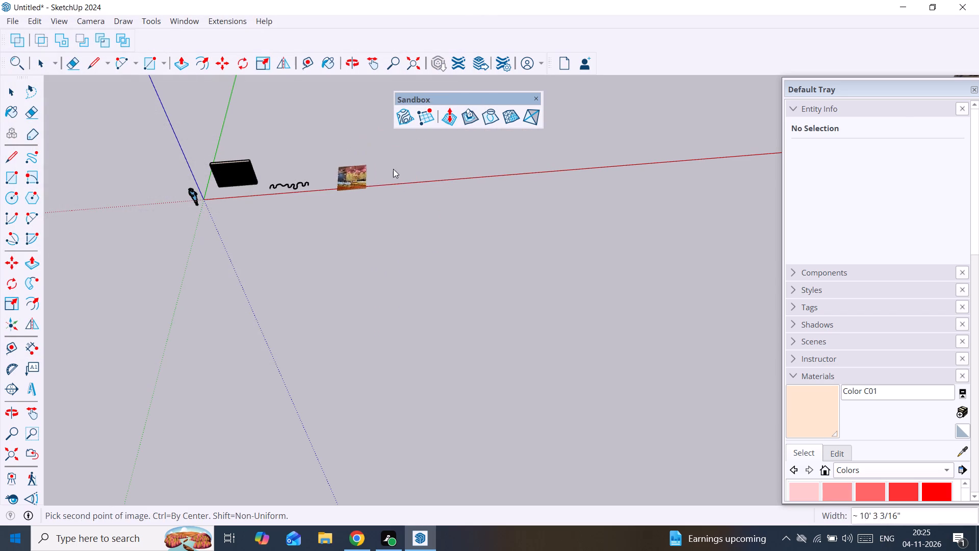
pyautogui.click(407, 161)
# Examine the imported reference photo, especially the pink dripping edge on the back wall.
pyautogui.scroll(6, 392, 144)
pyautogui.moveTo(392, 149); pyautogui.dragTo(368, 242, button='middle')
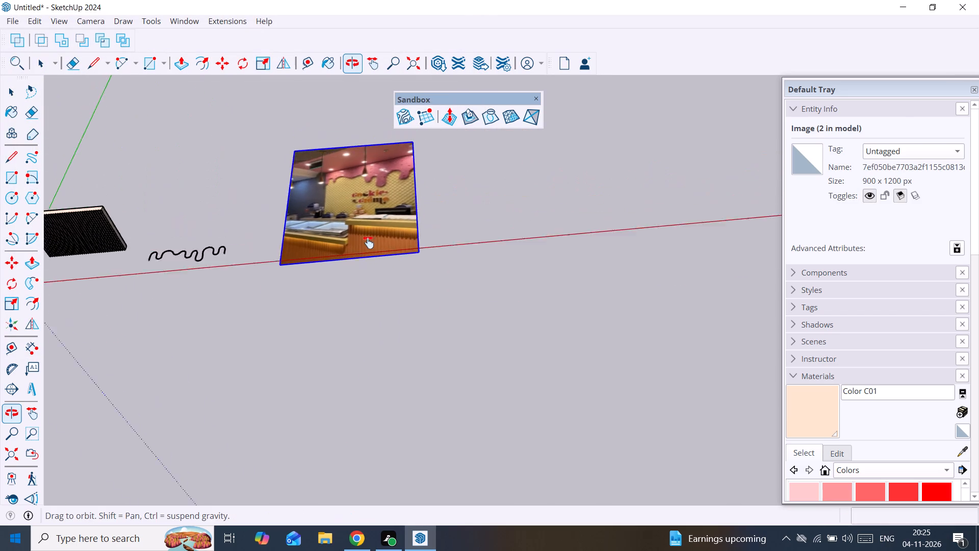
pyautogui.moveTo(368, 242); pyautogui.dragTo(344, 236, button='middle')
pyautogui.middleClick(344, 236)
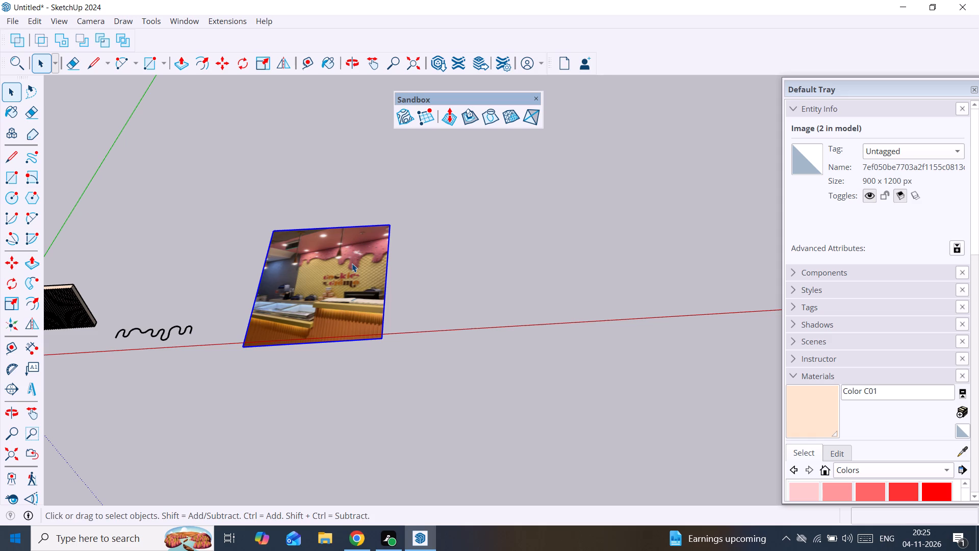
pyautogui.scroll(3, 331, 310)
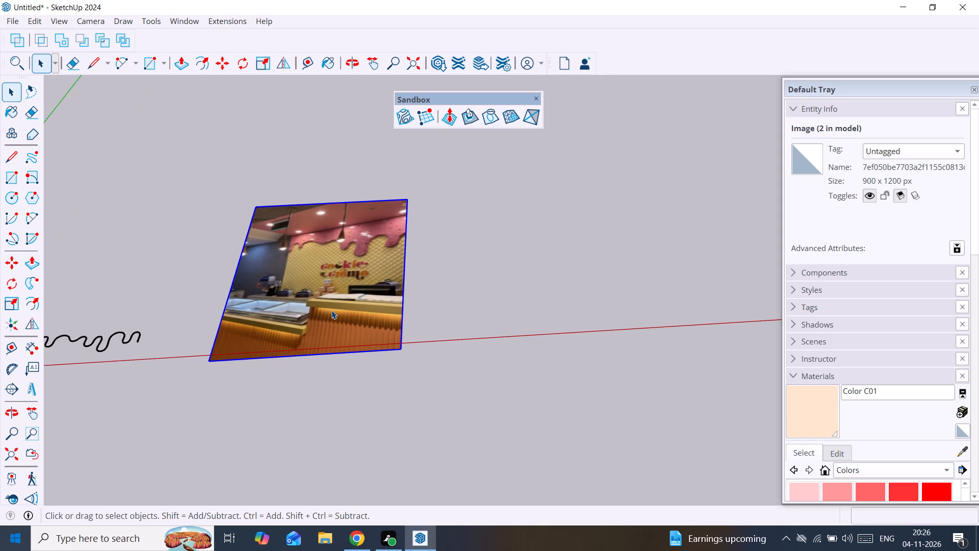
pyautogui.scroll(1, 331, 310)
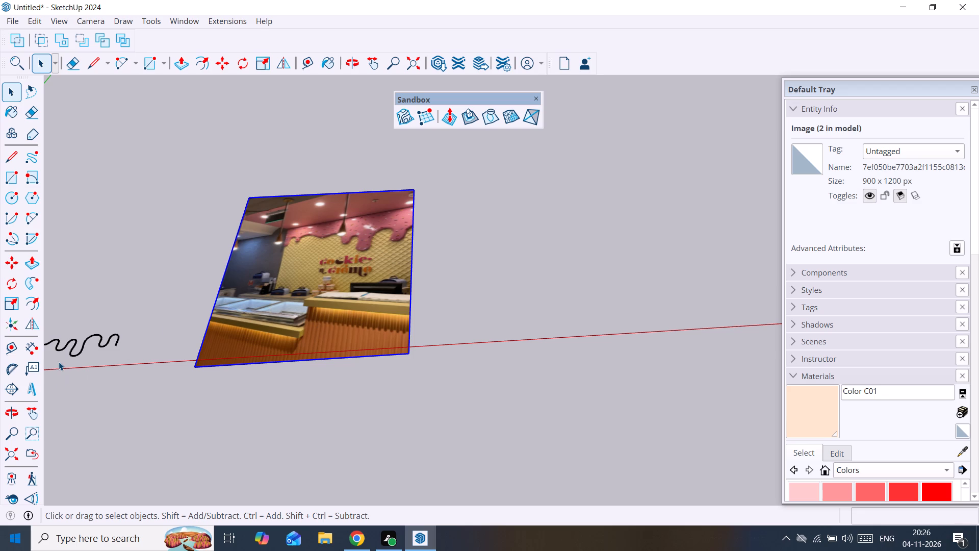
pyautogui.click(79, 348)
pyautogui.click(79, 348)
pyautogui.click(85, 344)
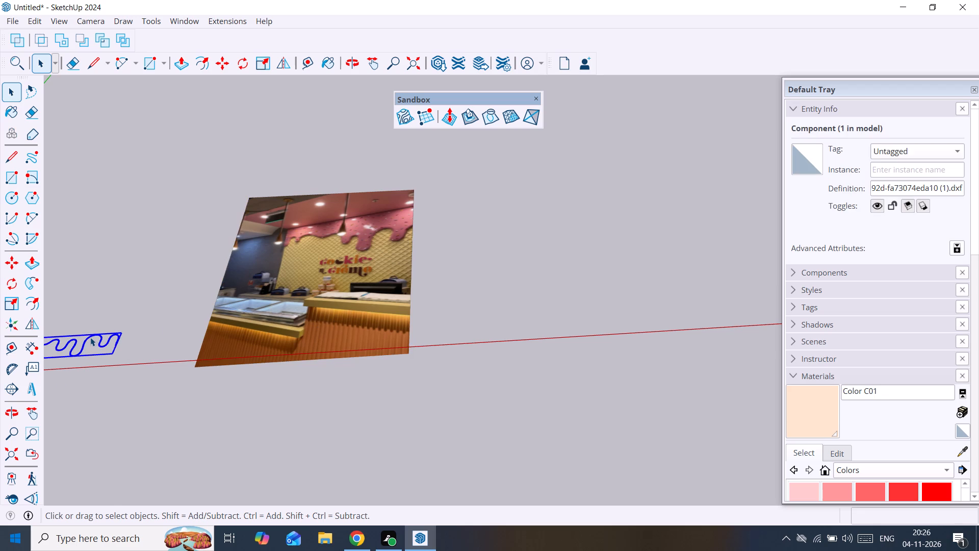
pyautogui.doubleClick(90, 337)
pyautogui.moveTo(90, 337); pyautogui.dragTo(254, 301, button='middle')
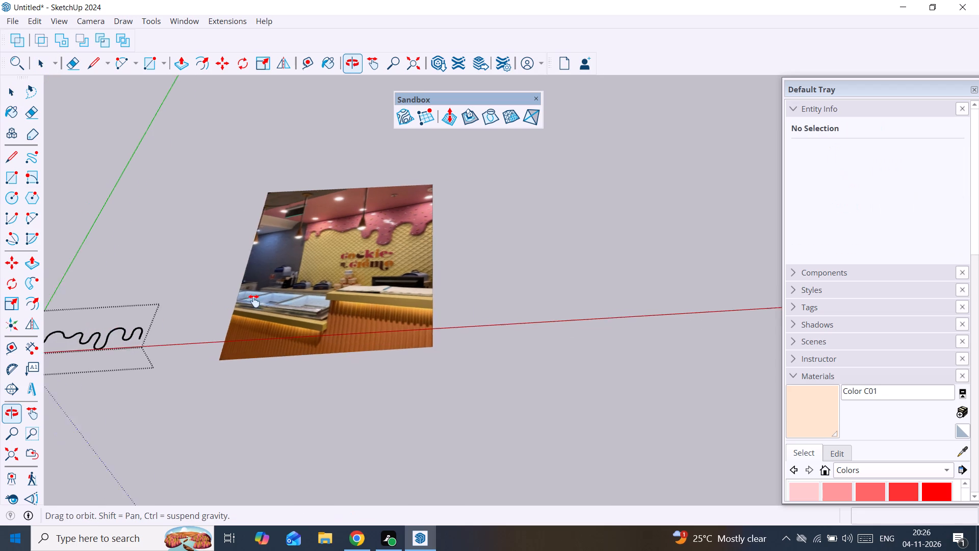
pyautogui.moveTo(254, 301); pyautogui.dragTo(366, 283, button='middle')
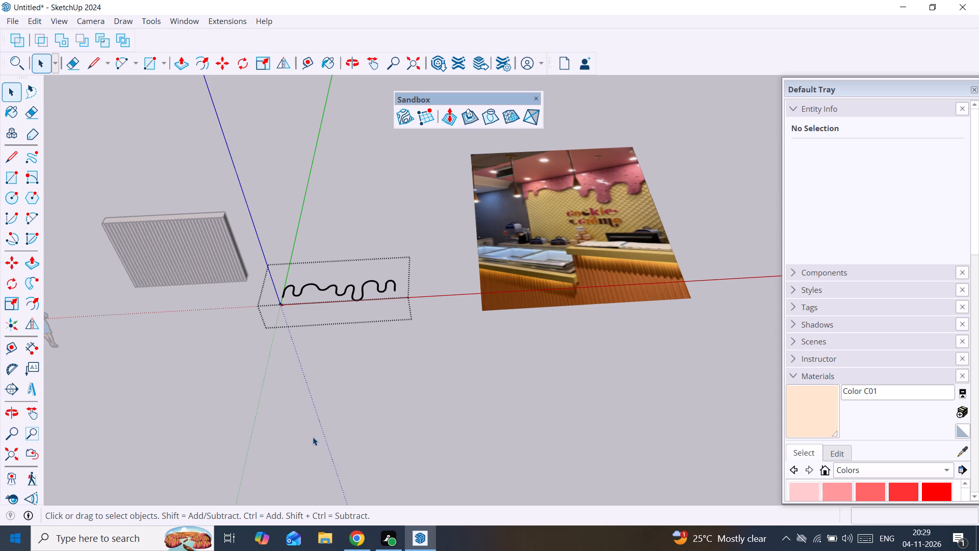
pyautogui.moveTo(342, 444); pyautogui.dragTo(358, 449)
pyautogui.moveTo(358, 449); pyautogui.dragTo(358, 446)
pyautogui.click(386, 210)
# Close the wavy profile component and examine the pink dripping edge in the reference photo again.
pyautogui.scroll(1, 348, 317)
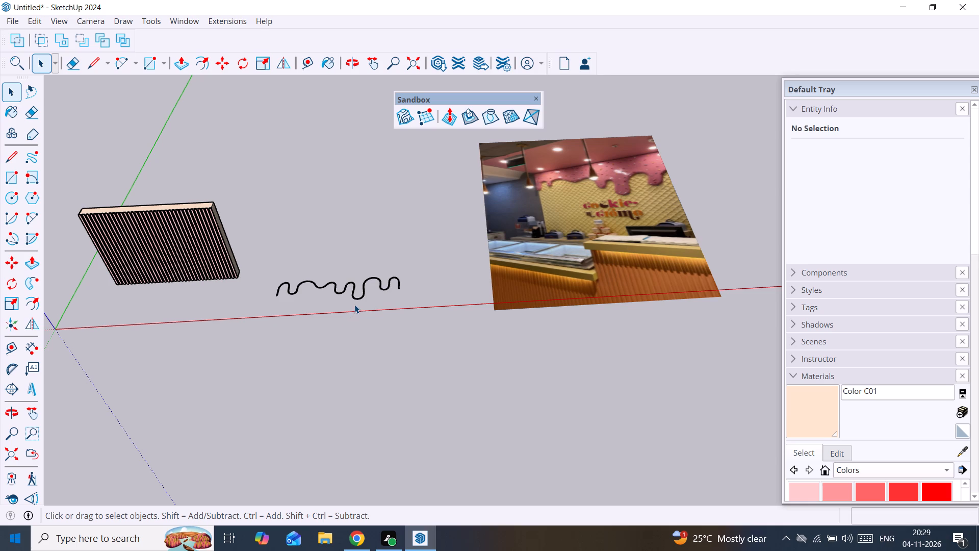
pyautogui.scroll(12, 650, 186)
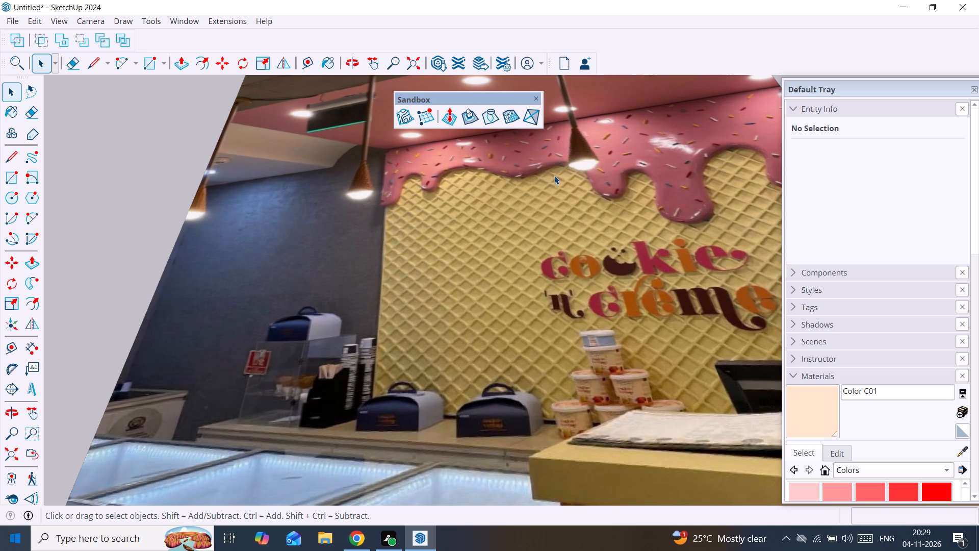
pyautogui.scroll(-7, 554, 176)
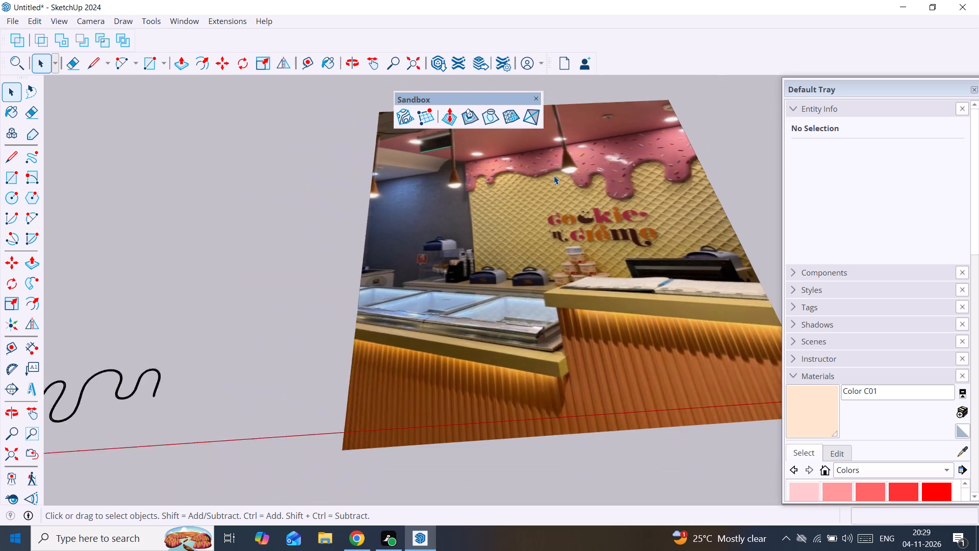
pyautogui.scroll(-1, 554, 176)
pyautogui.scroll(-7, 290, 267)
# Open the wavy profile component and draw a line about 9/16" across the thin strip near its first crest.
pyautogui.keyDown('shift'); pyautogui.moveTo(255, 298); pyautogui.dragTo(549, 212, button='middle'); pyautogui.keyUp('shift')
pyautogui.scroll(7, 459, 240)
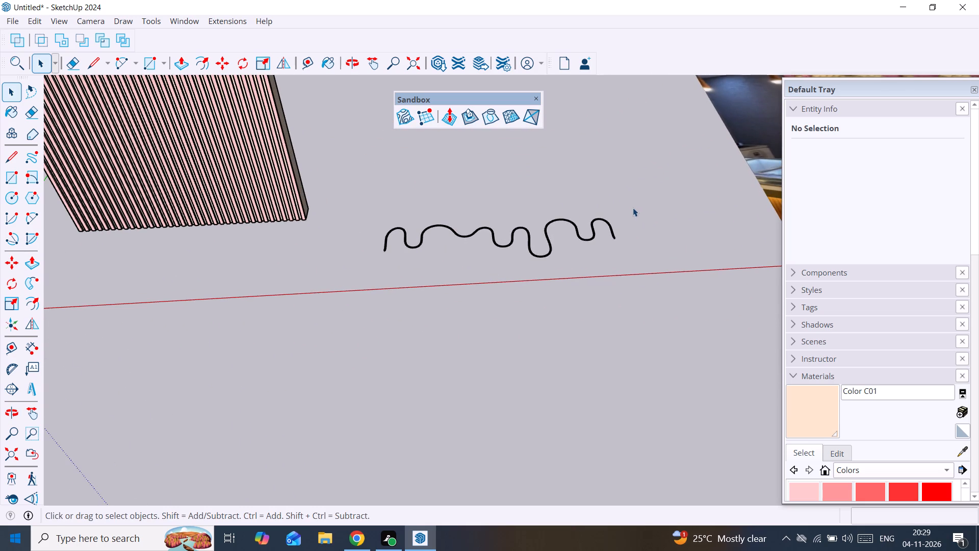
pyautogui.scroll(11, 394, 231)
pyautogui.click(393, 229)
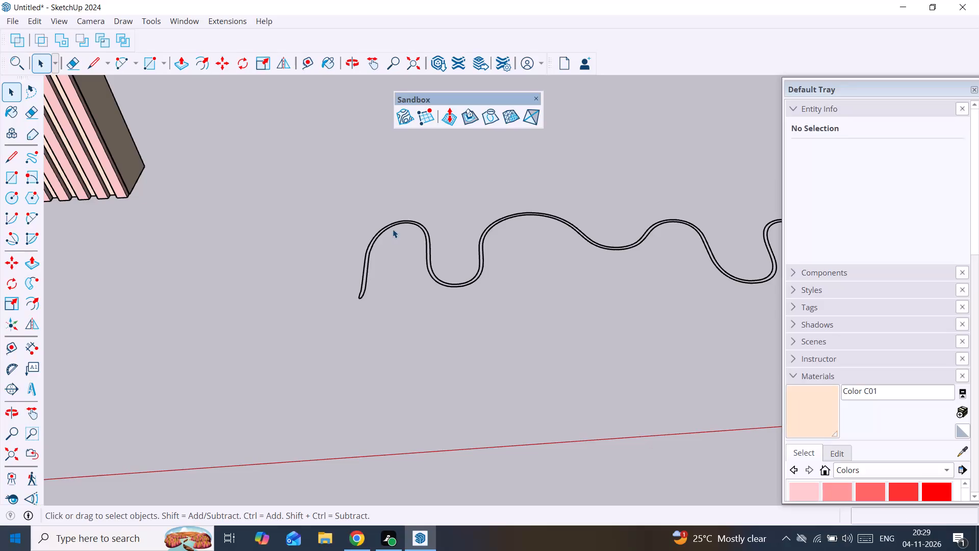
pyautogui.tripleClick(392, 227)
pyautogui.doubleClick(392, 227)
pyautogui.scroll(1, 392, 225)
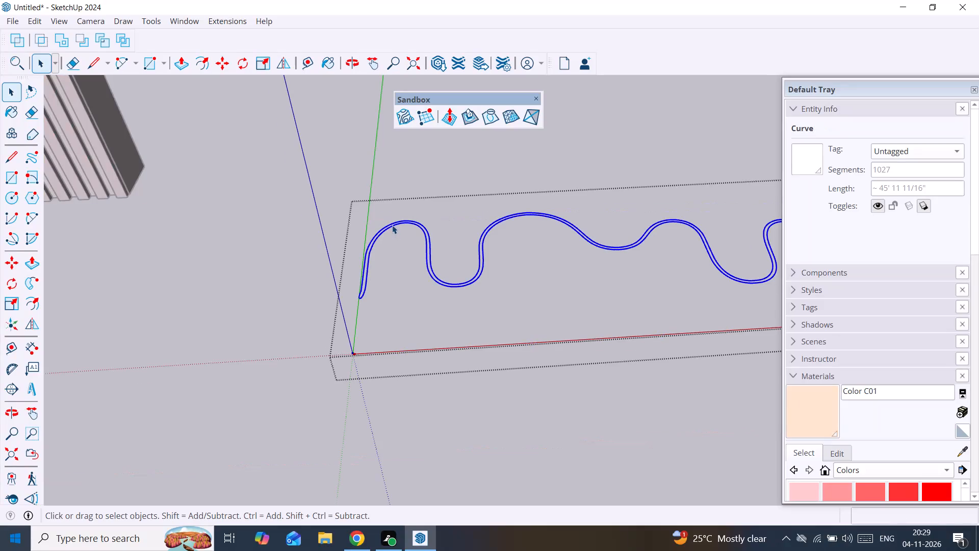
pyautogui.scroll(14, 392, 225)
pyautogui.press('l')
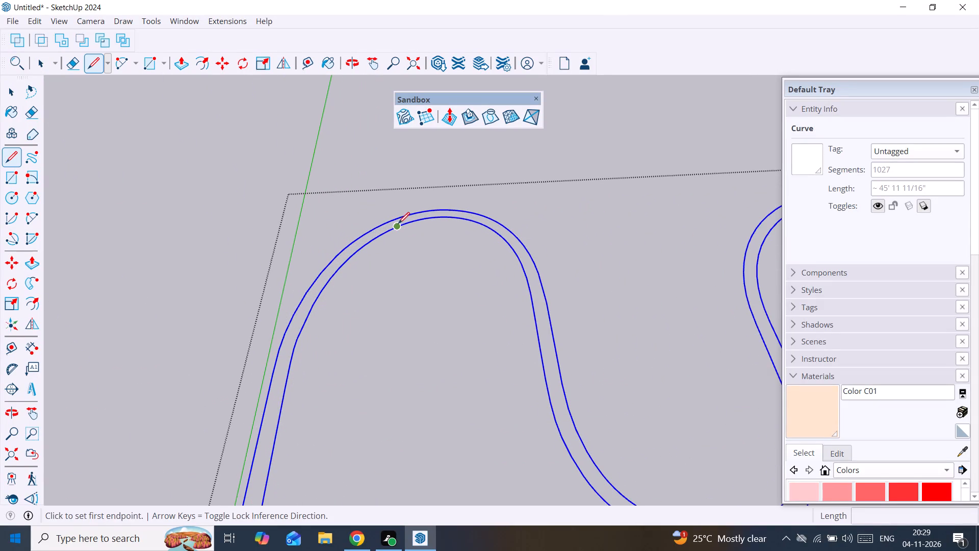
pyautogui.click(401, 224)
pyautogui.click(401, 218)
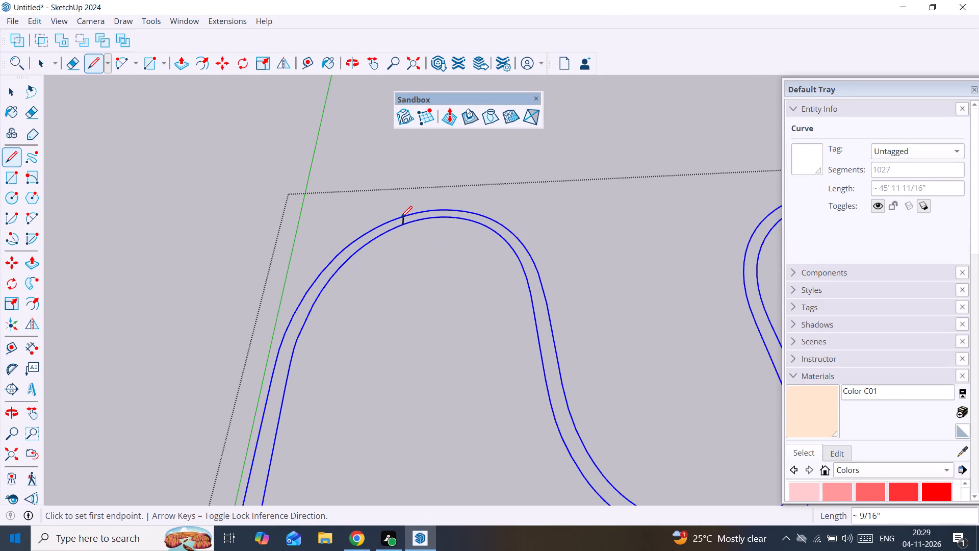
# Close the small gap between the cross line and the strip's outer edge with another line segment.
pyautogui.press('space')
pyautogui.click(397, 221)
pyautogui.scroll(13, 397, 221)
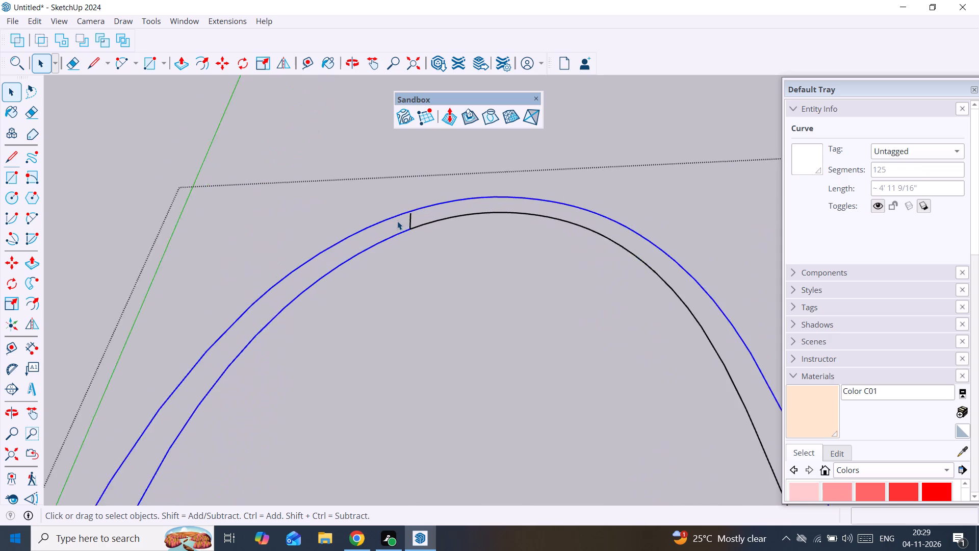
pyautogui.scroll(11, 397, 221)
pyautogui.press('l')
pyautogui.click(414, 212)
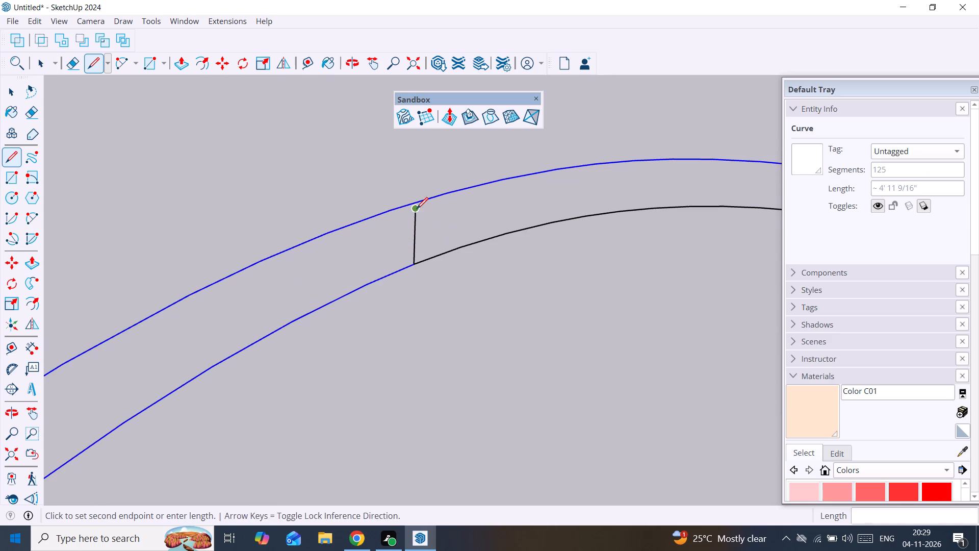
pyautogui.click(418, 202)
# Delete the downward-running end of the strip before the cross line at the first crest and close the component.
pyautogui.press('space')
pyautogui.click(410, 208)
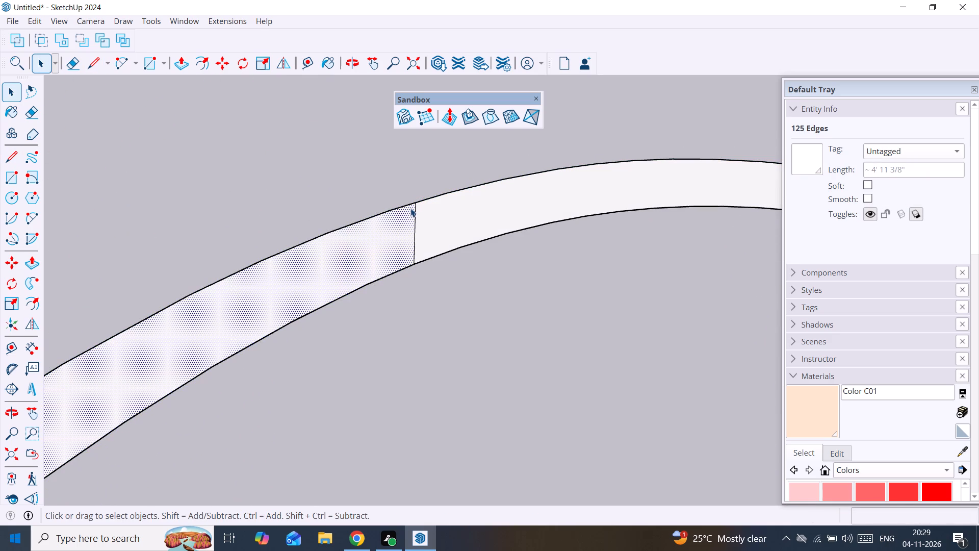
pyautogui.click(405, 207)
pyautogui.press('Delete')
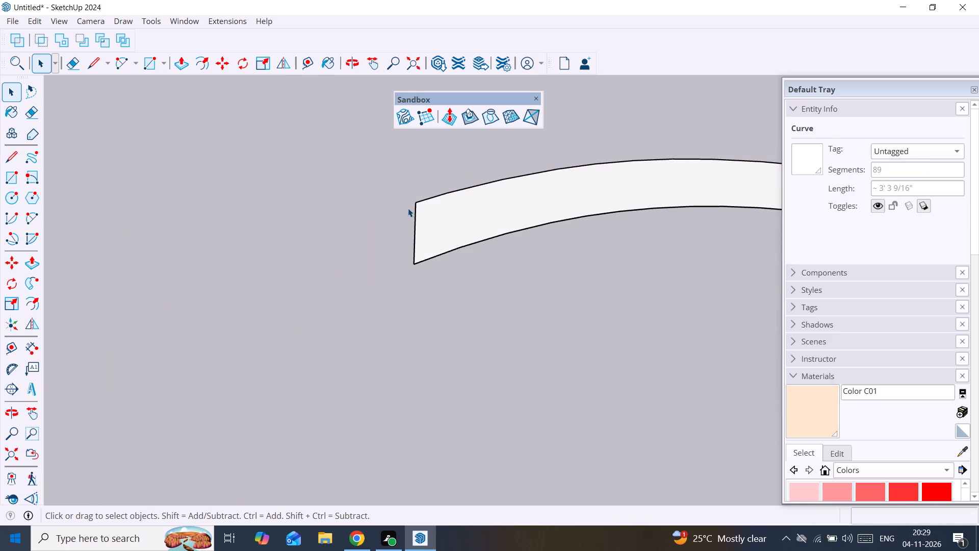
pyautogui.scroll(-20, 410, 214)
pyautogui.scroll(-14, 410, 214)
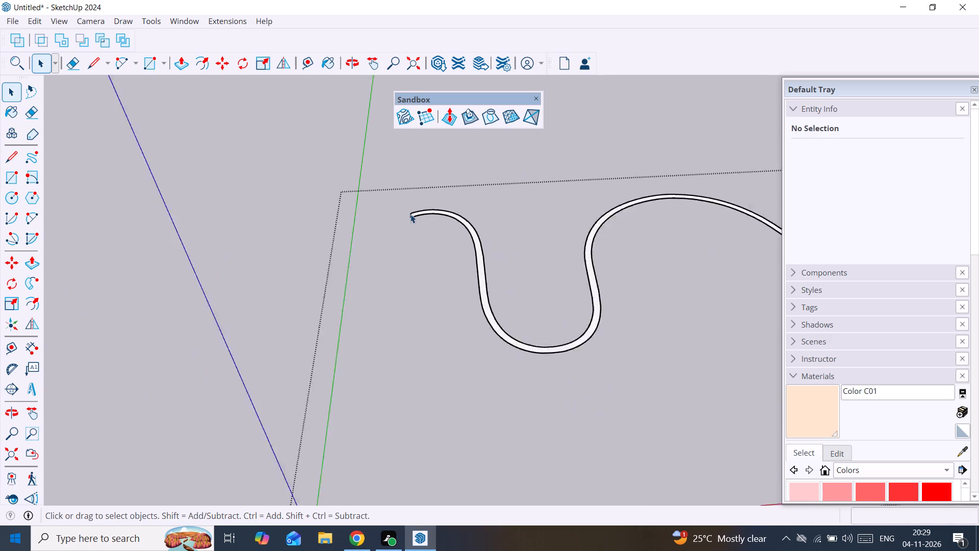
pyautogui.scroll(-9, 410, 214)
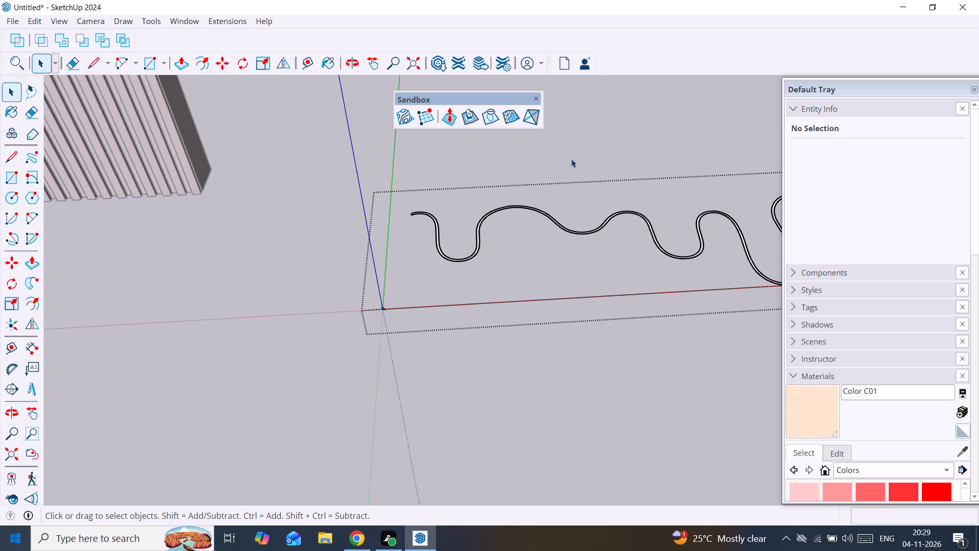
pyautogui.click(571, 159)
# Examine the trimmed wavy strip from several angles alongside the reference photo.
pyautogui.scroll(-13, 571, 159)
pyautogui.moveTo(571, 160); pyautogui.dragTo(455, 230, button='middle')
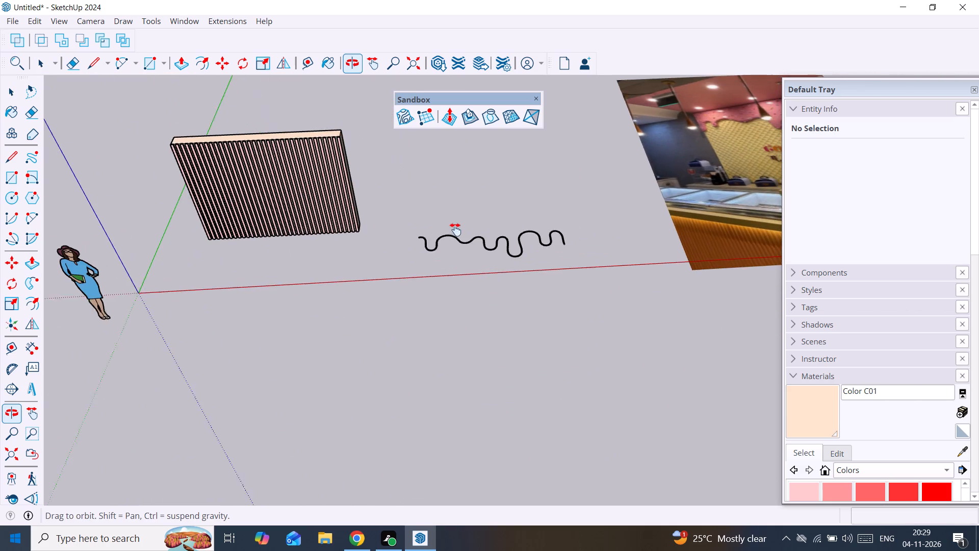
pyautogui.moveTo(455, 230); pyautogui.dragTo(570, 125, button='middle')
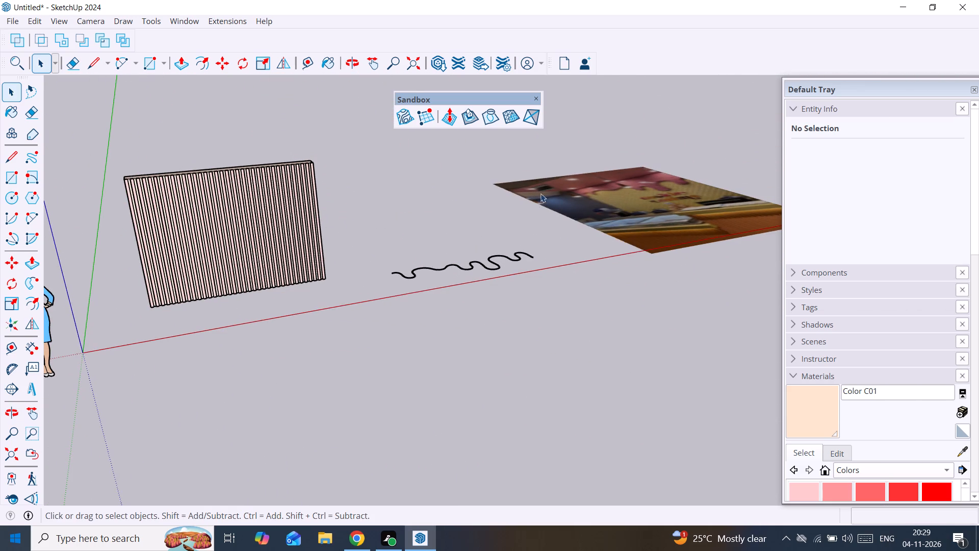
pyautogui.scroll(4, 475, 253)
pyautogui.moveTo(475, 253); pyautogui.dragTo(380, 383, button='middle')
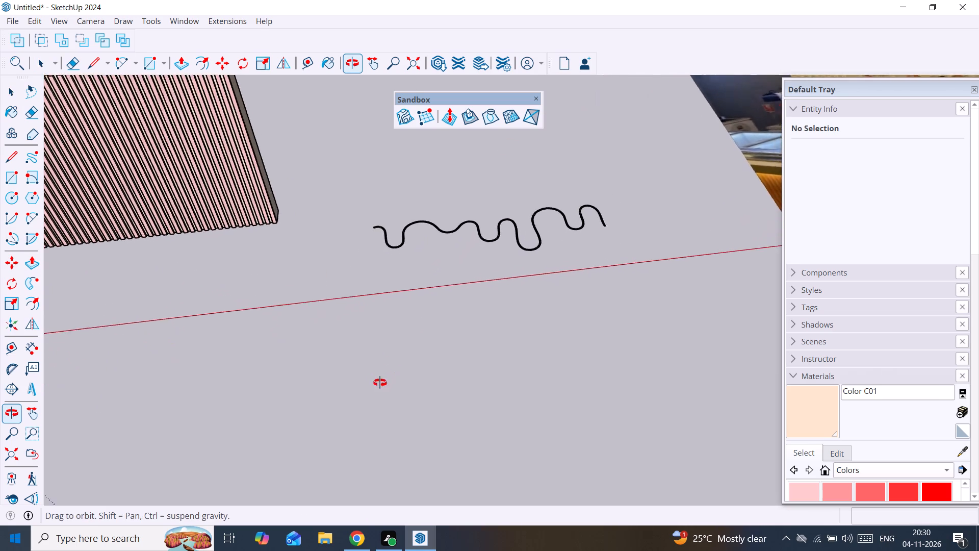
pyautogui.moveTo(380, 383); pyautogui.dragTo(374, 383, button='middle')
pyautogui.scroll(-9, 375, 300)
pyautogui.scroll(5, 394, 274)
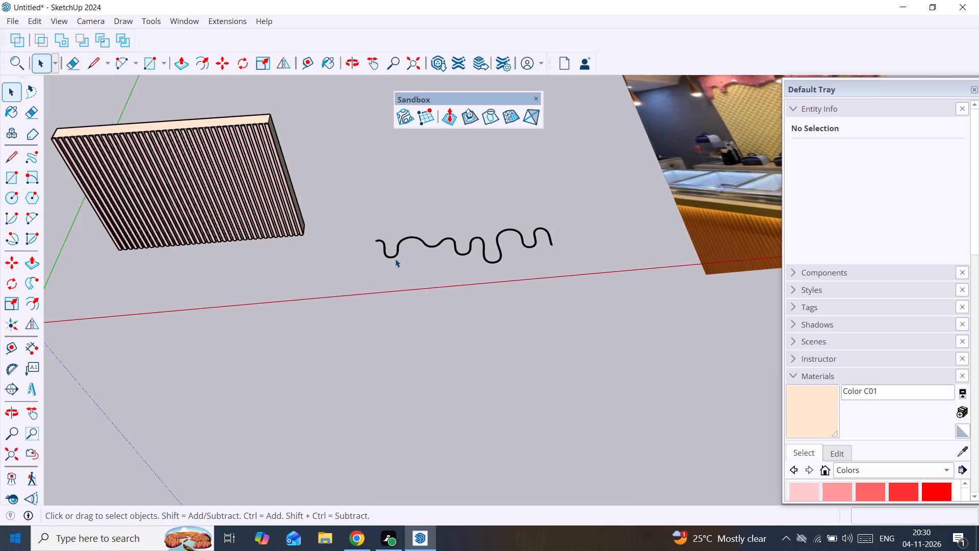
# Reopen the wavy profile component and draw a line about 9/16" across the strip, slightly further from its trimmed end.
pyautogui.scroll(3, 395, 259)
pyautogui.moveTo(393, 254); pyautogui.dragTo(360, 195, button='middle')
pyautogui.scroll(10, 383, 245)
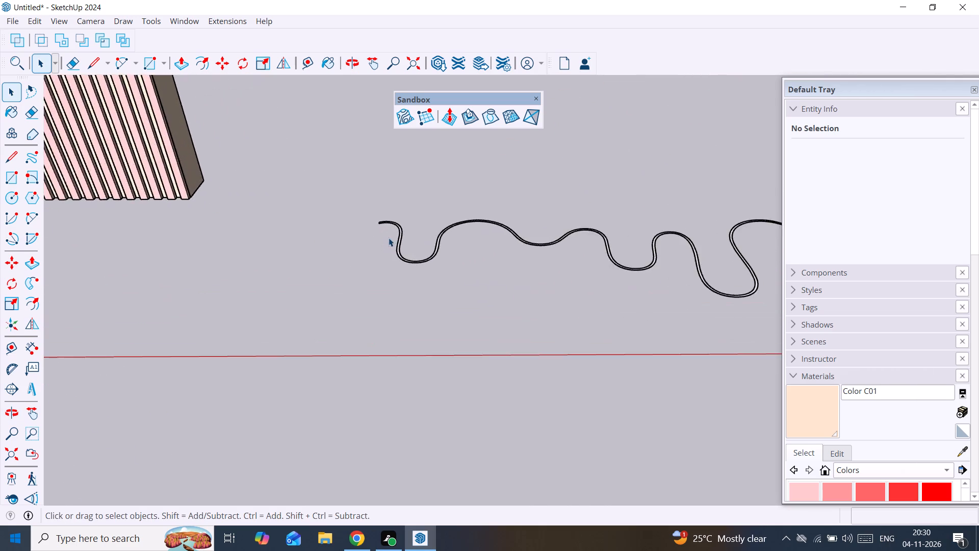
pyautogui.scroll(12, 389, 238)
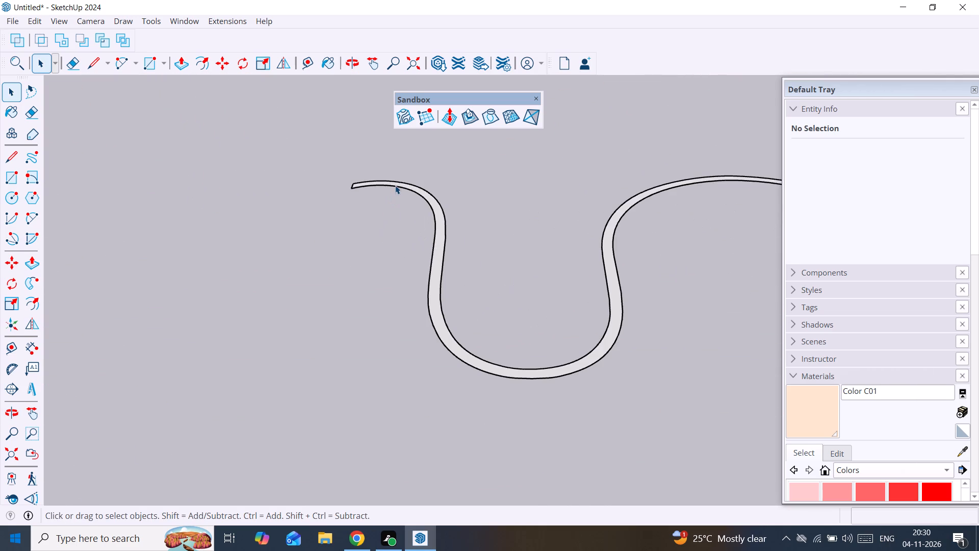
pyautogui.doubleClick(395, 185)
pyautogui.scroll(7, 395, 185)
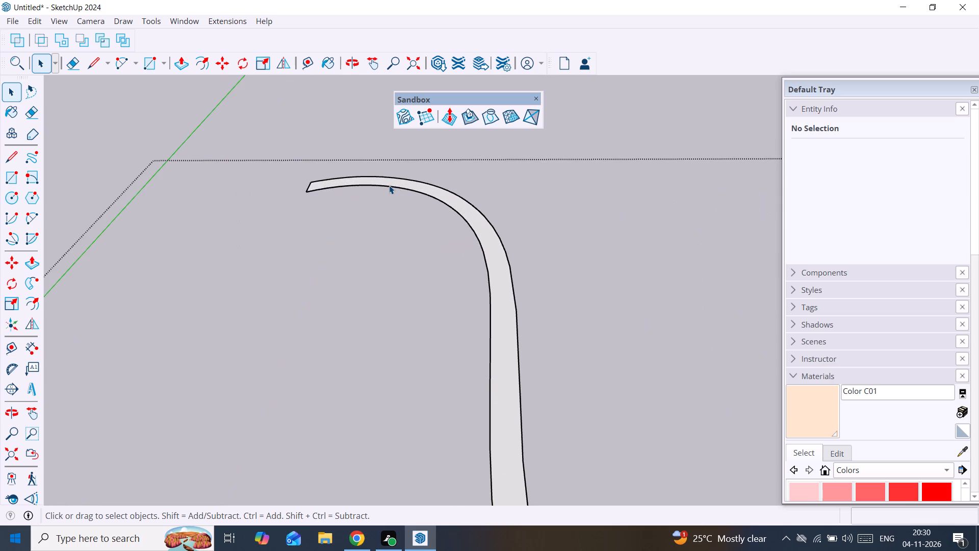
pyautogui.press('l')
pyautogui.click(389, 185)
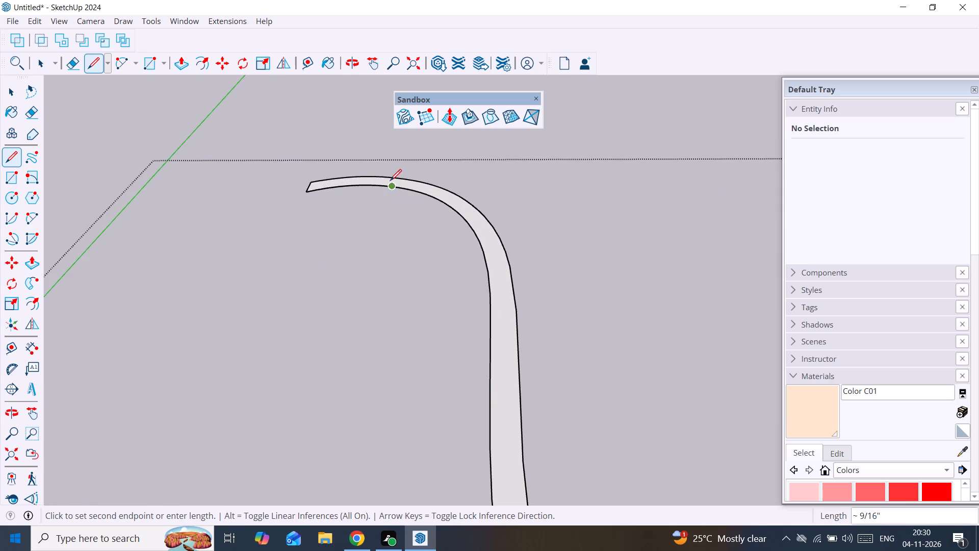
pyautogui.click(391, 179)
# Delete the leftover upper, lower and end edges of the strip beyond the new cross line.
pyautogui.scroll(7, 391, 179)
pyautogui.press('space')
pyautogui.click(391, 179)
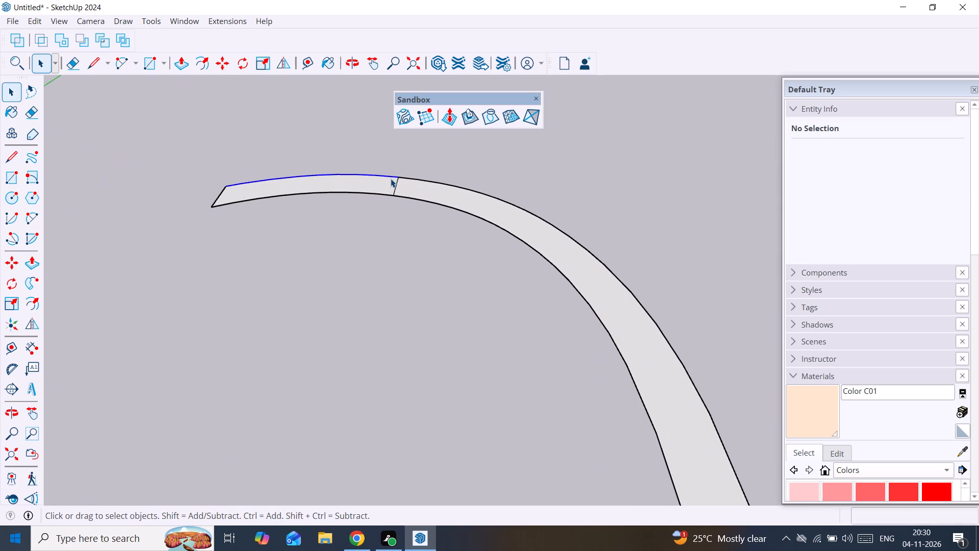
pyautogui.press('Delete')
pyautogui.click(385, 195)
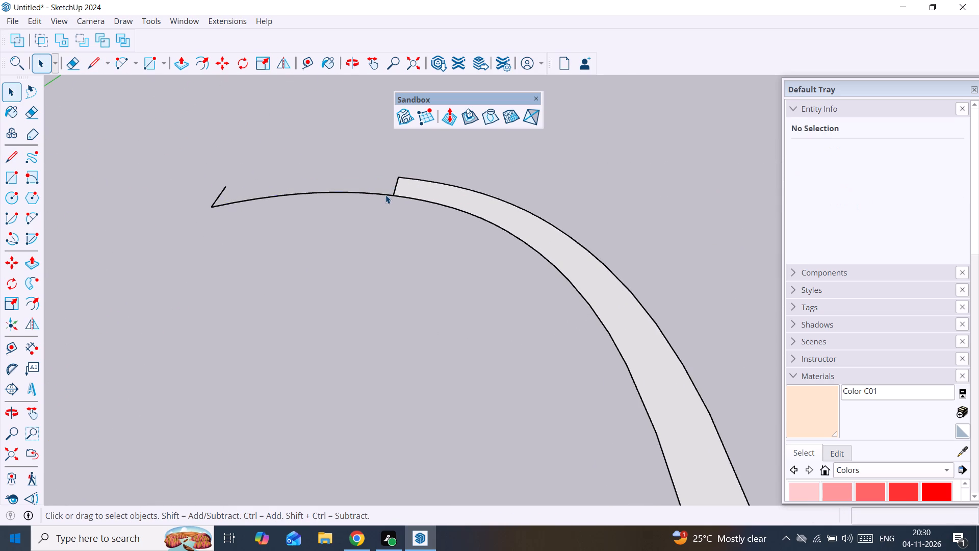
pyautogui.press('Delete')
pyautogui.moveTo(245, 183); pyautogui.dragTo(198, 228)
pyautogui.press('Delete')
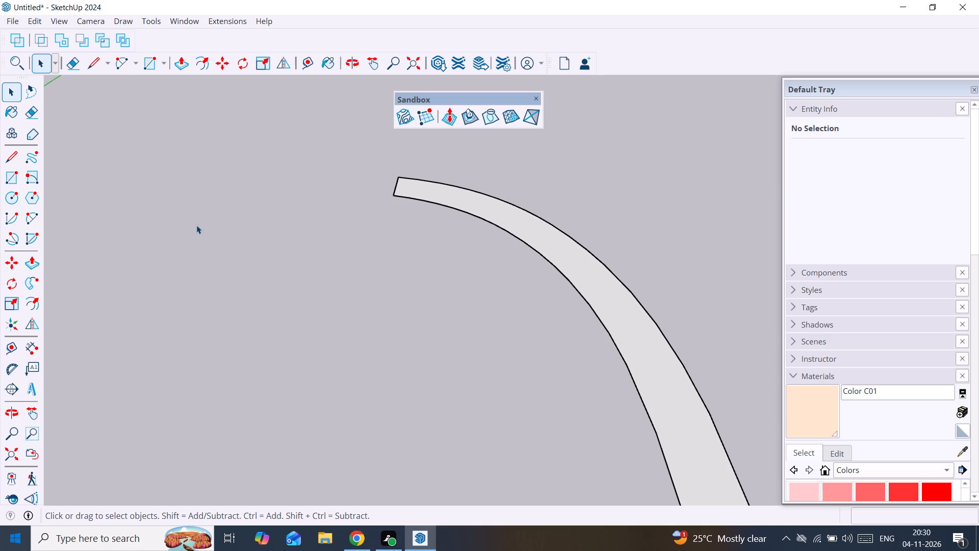
pyautogui.scroll(-20, 210, 220)
pyautogui.scroll(-2, 210, 220)
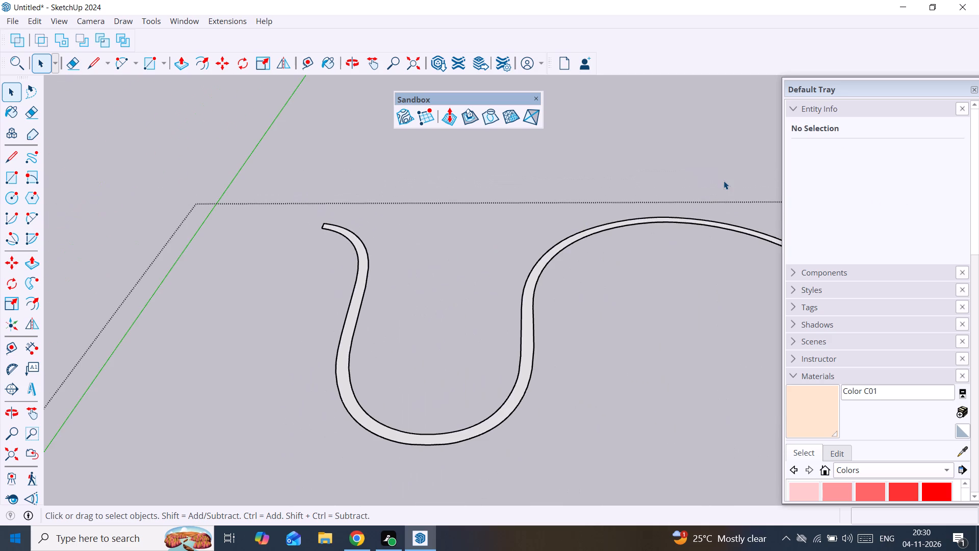
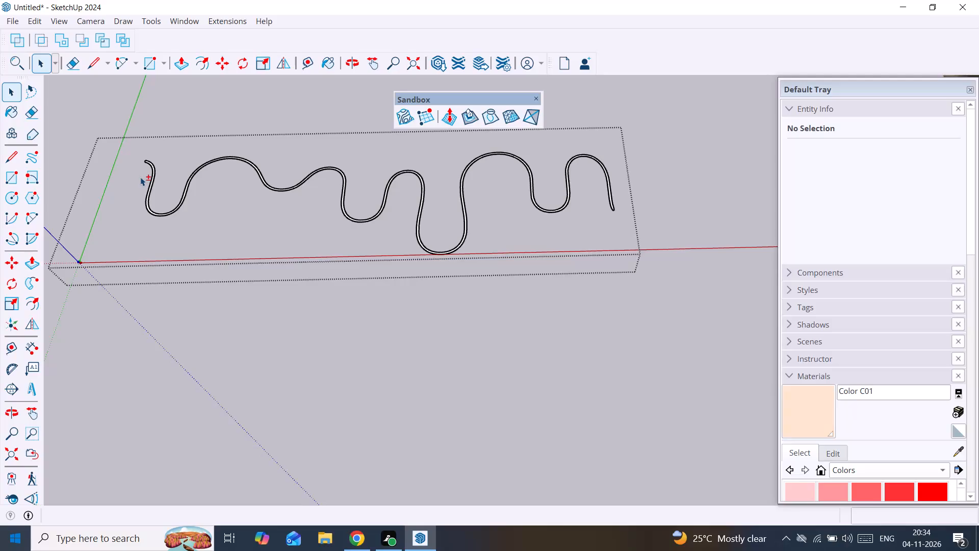
# Draw a line about 2 5/16" up from the wavy strip's start, continuing about 9' 4 1/2" along the red axis past its other end.
pyautogui.scroll(1, 136, 168)
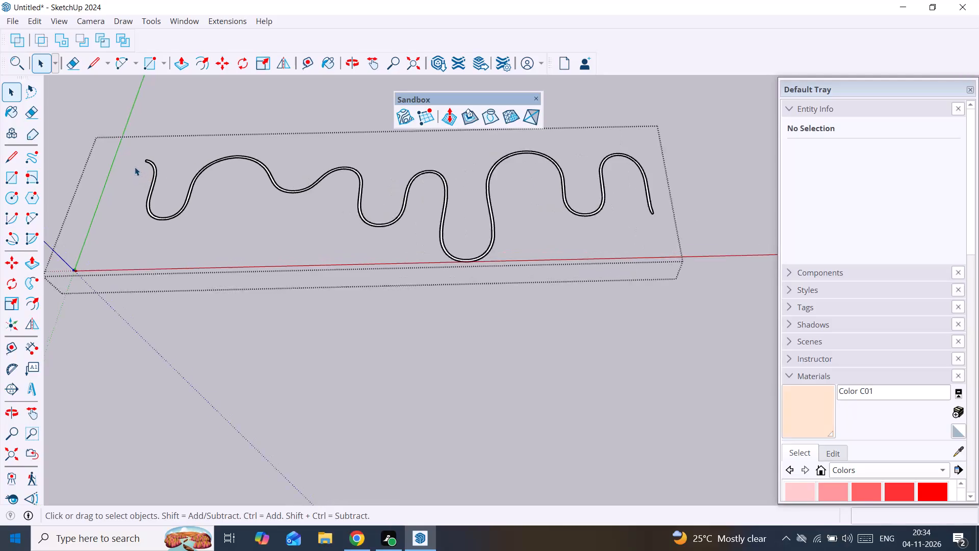
pyautogui.scroll(2, 135, 167)
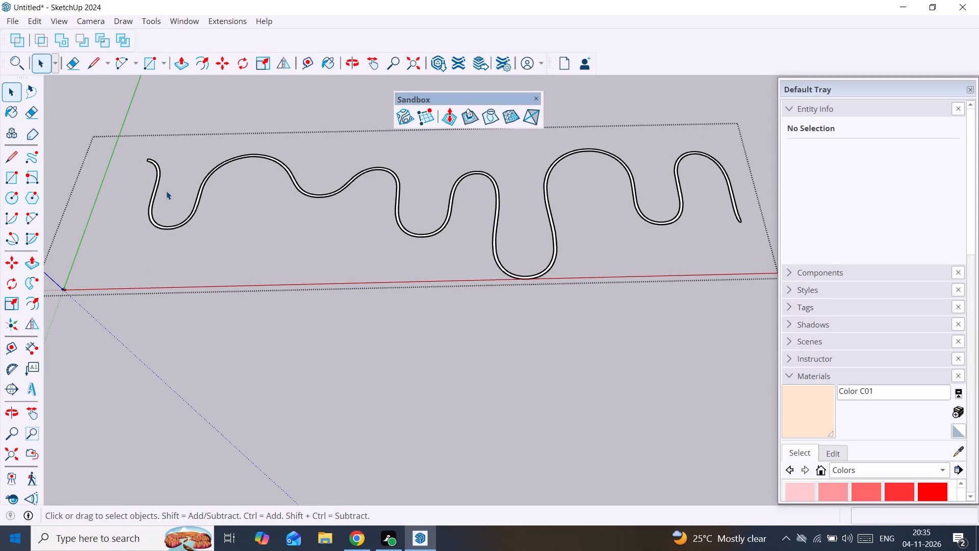
pyautogui.scroll(1, 166, 191)
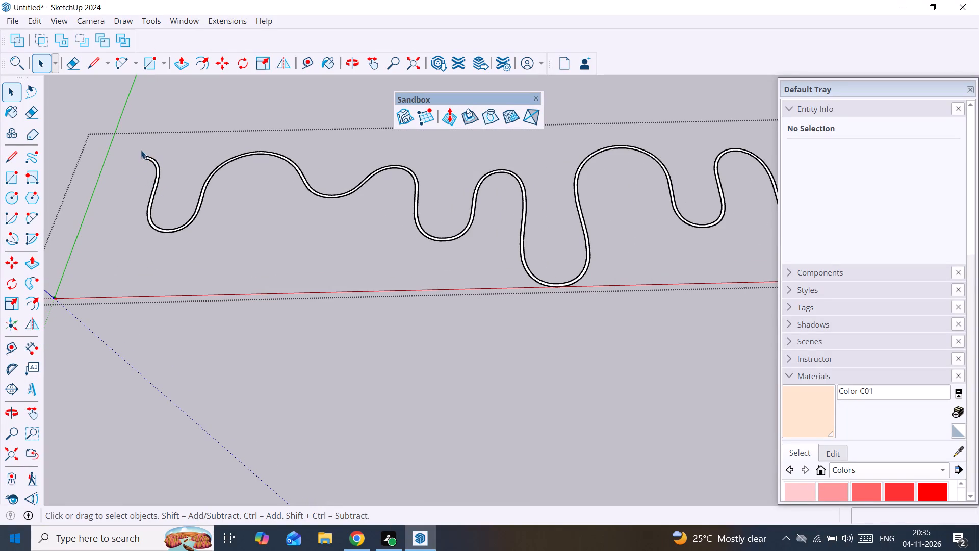
pyautogui.scroll(3, 141, 150)
pyautogui.press('l')
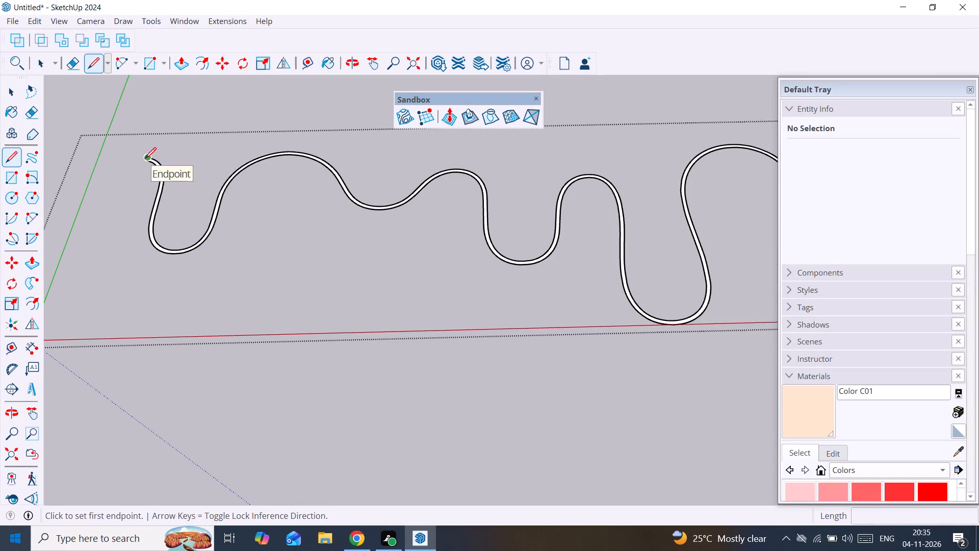
pyautogui.moveTo(145, 159); pyautogui.dragTo(151, 155)
pyautogui.click(158, 136)
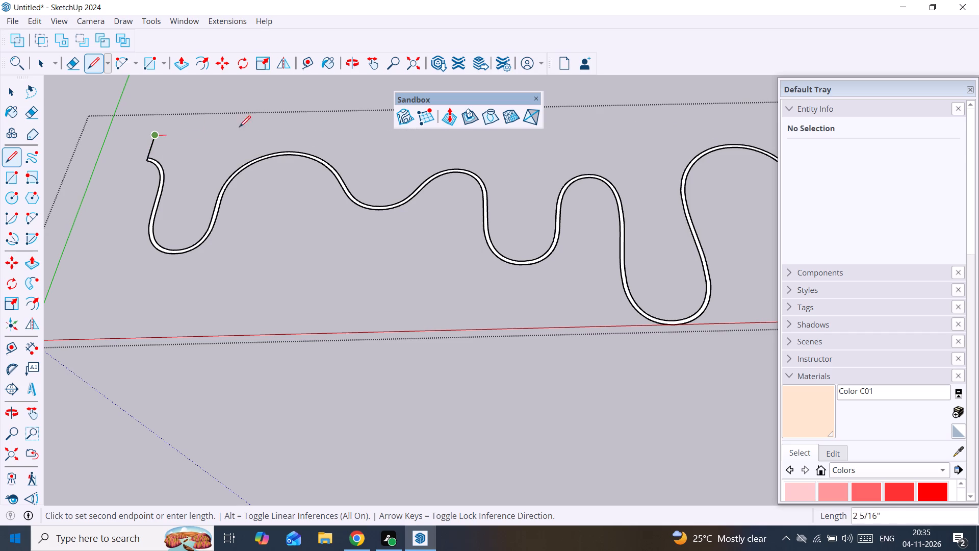
pyautogui.scroll(-14, 370, 130)
pyautogui.keyDown('shift'); pyautogui.moveTo(368, 130); pyautogui.dragTo(236, 165, button='middle'); pyautogui.keyUp('shift')
pyautogui.scroll(2, 239, 165)
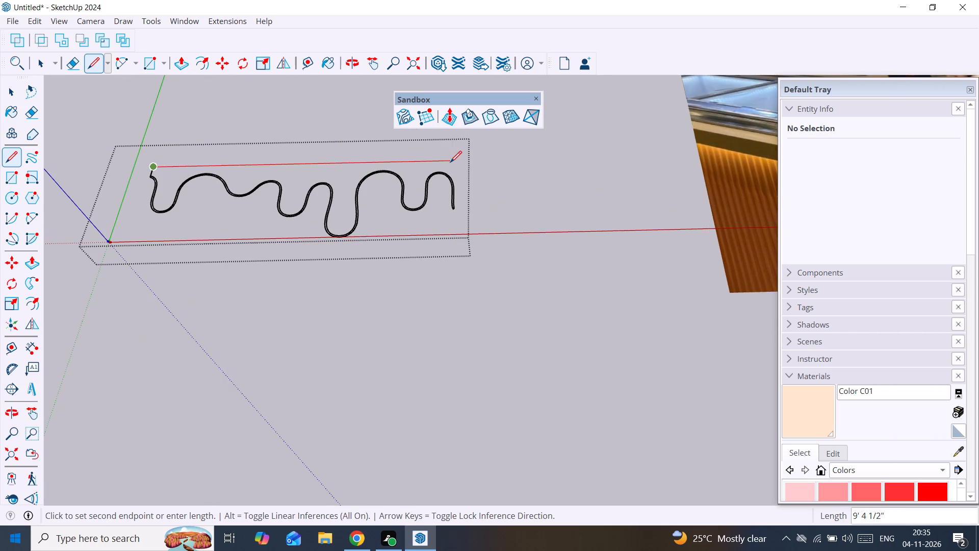
pyautogui.click(458, 163)
# Run the outline about 1' 11" down beside the last crest, join it to the strip's end to fill the shape, and close the component.
pyautogui.scroll(6, 457, 191)
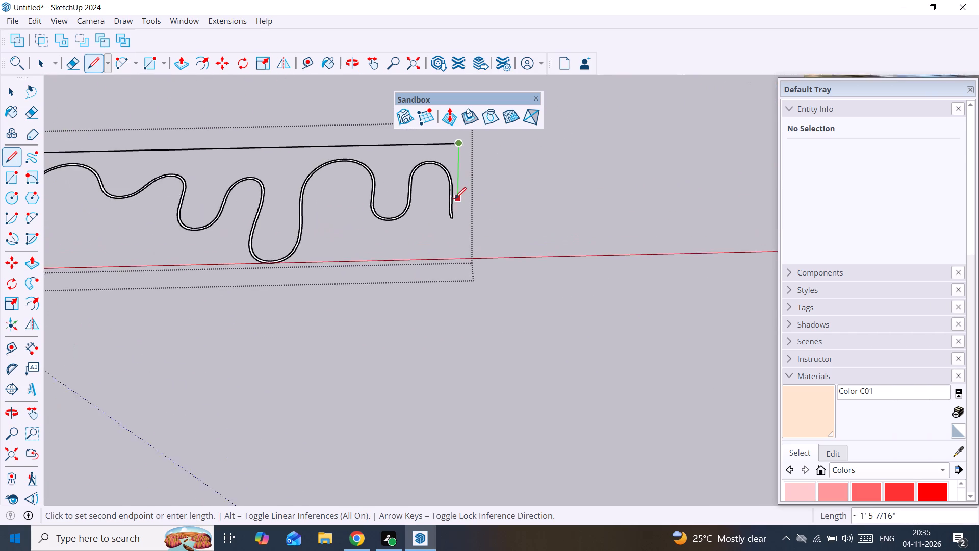
pyautogui.scroll(6, 455, 198)
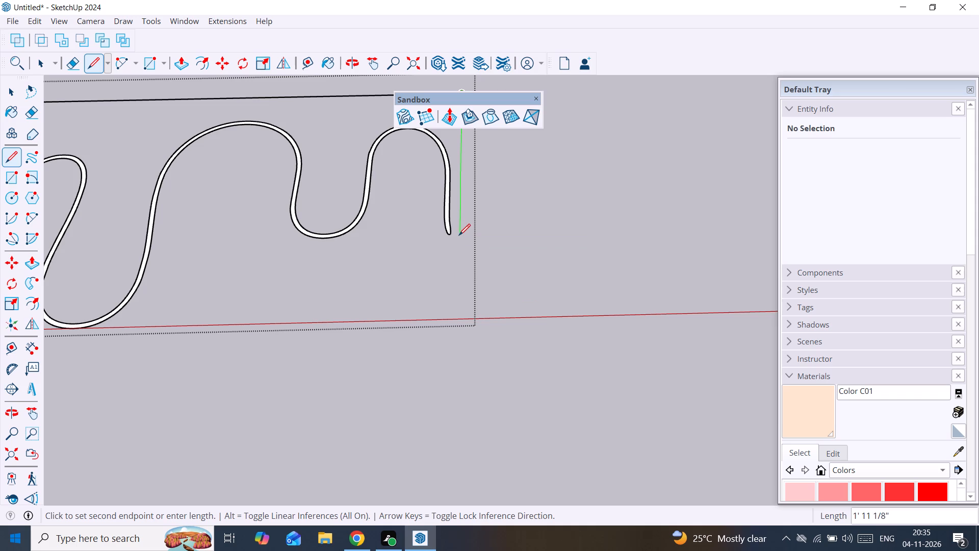
pyautogui.click(459, 235)
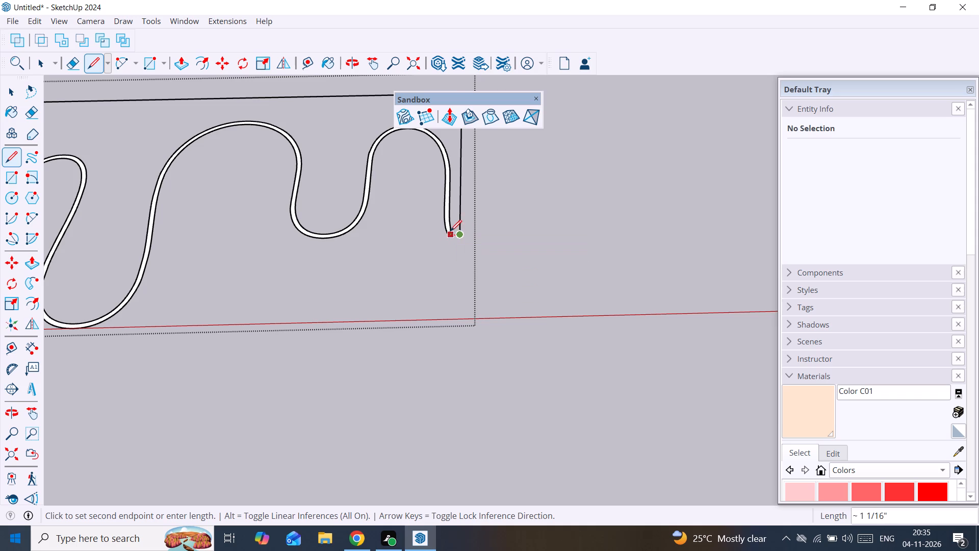
pyautogui.scroll(16, 450, 231)
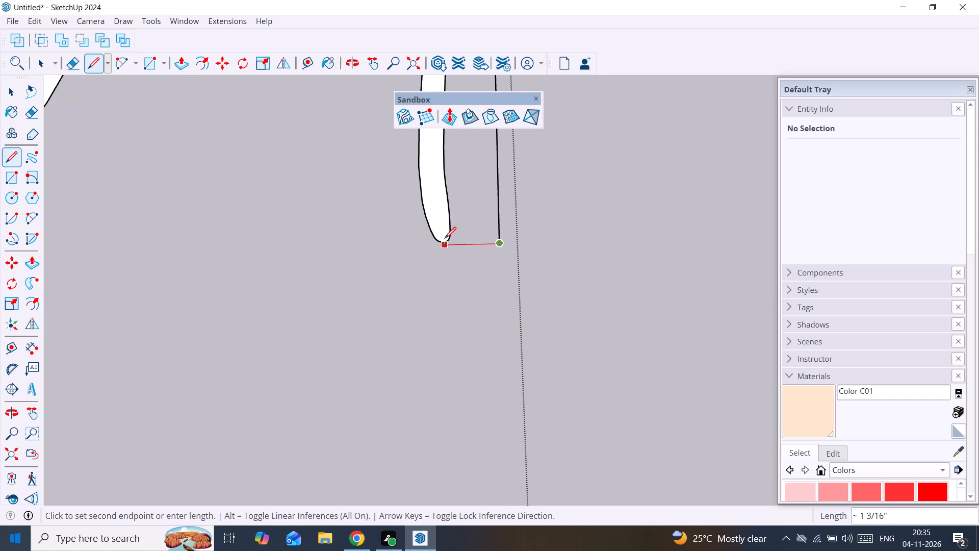
pyautogui.click(449, 237)
pyautogui.scroll(-18, 451, 227)
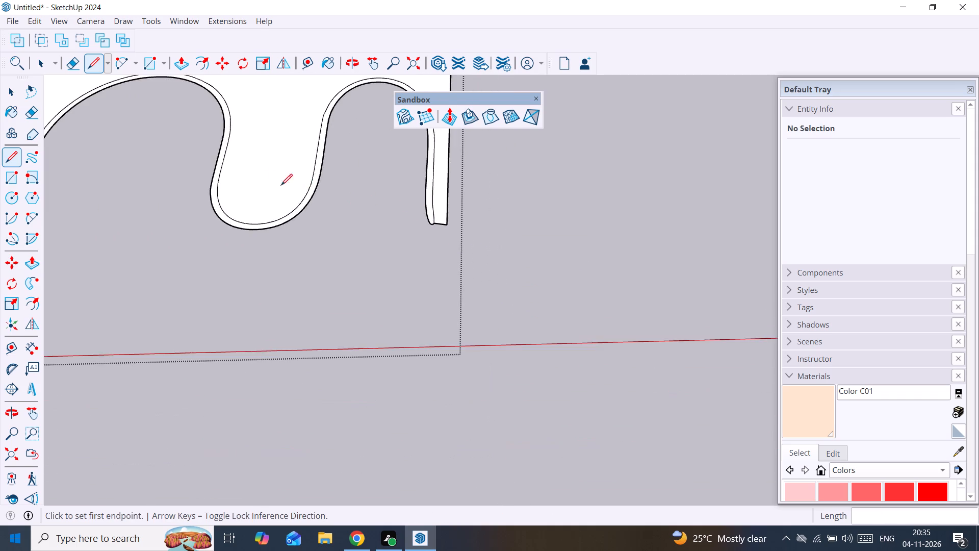
pyautogui.scroll(-20, 281, 185)
pyautogui.scroll(-3, 281, 185)
pyautogui.moveTo(264, 189); pyautogui.dragTo(451, 207, button='middle')
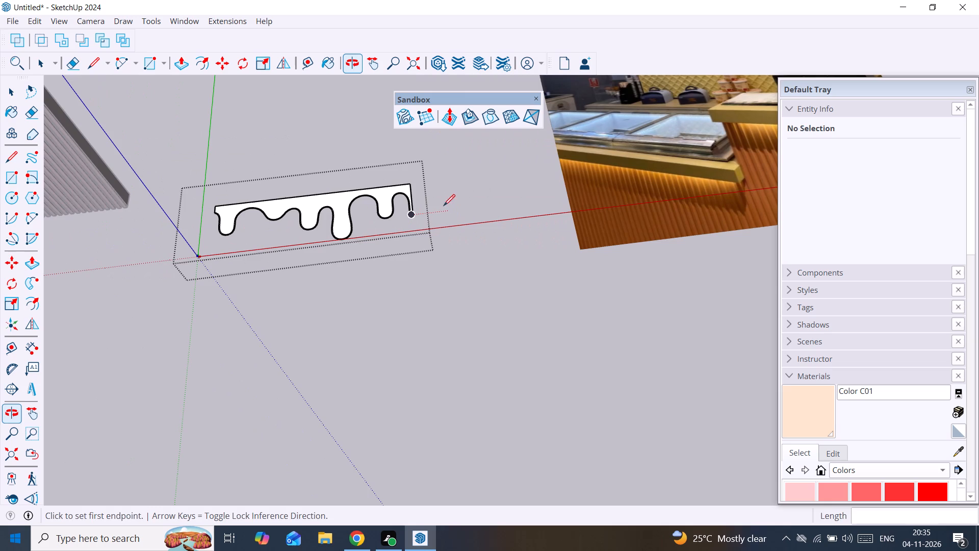
pyautogui.press('space')
pyautogui.click(443, 205)
# Examine the filled dripping shape together with the ribbed panel and the reference photo.
pyautogui.scroll(4, 353, 208)
pyautogui.scroll(4, 185, 210)
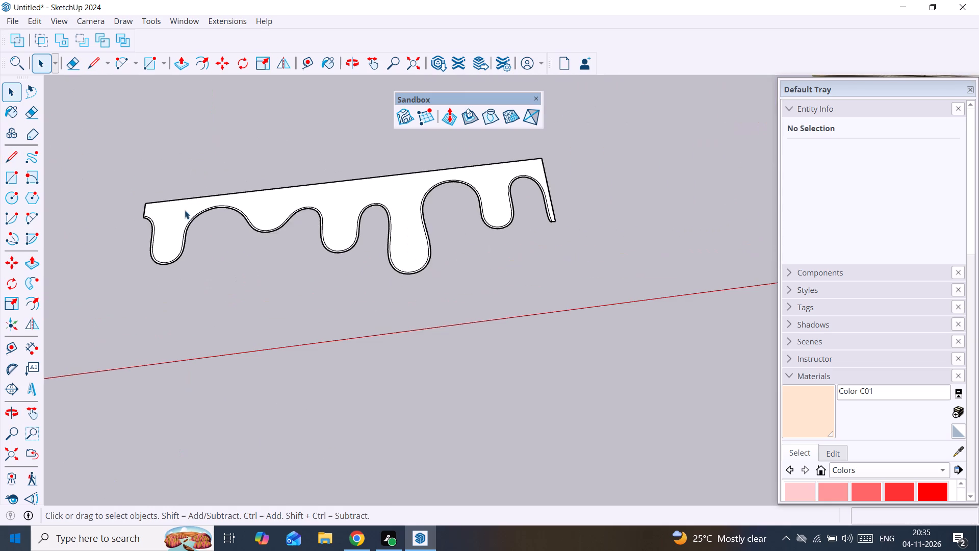
pyautogui.scroll(5, 141, 227)
pyautogui.scroll(-18, 184, 202)
pyautogui.scroll(-6, 192, 203)
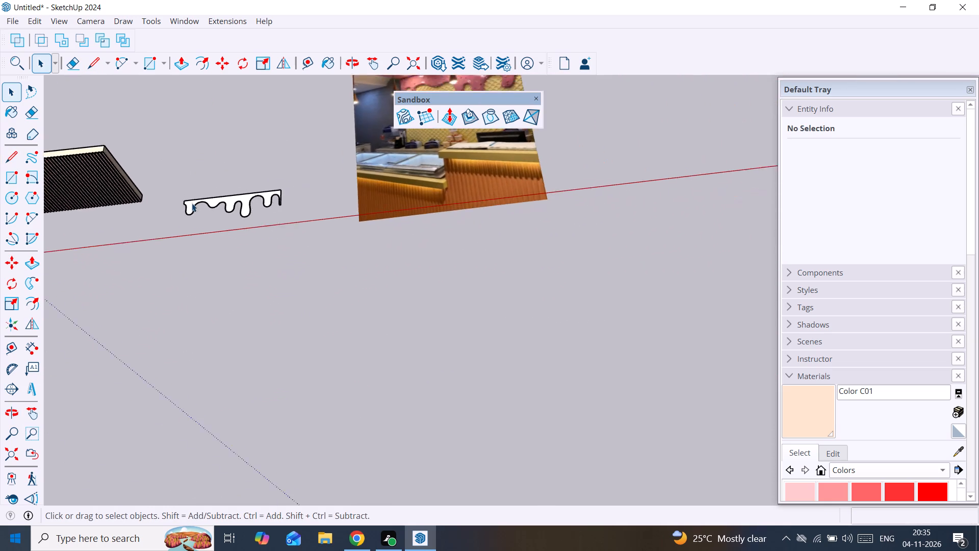
pyautogui.moveTo(194, 204); pyautogui.dragTo(341, 162, button='middle')
pyautogui.scroll(14, 410, 184)
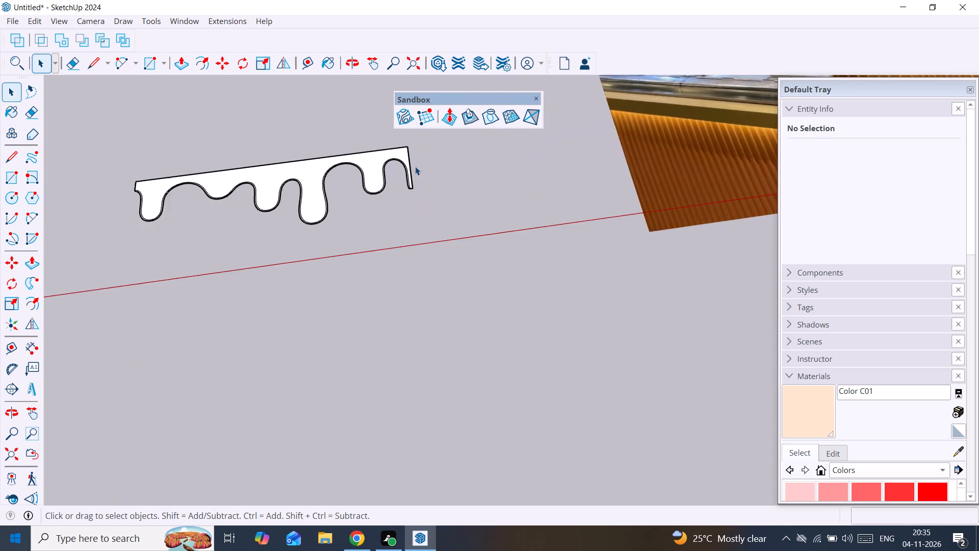
pyautogui.click(414, 144)
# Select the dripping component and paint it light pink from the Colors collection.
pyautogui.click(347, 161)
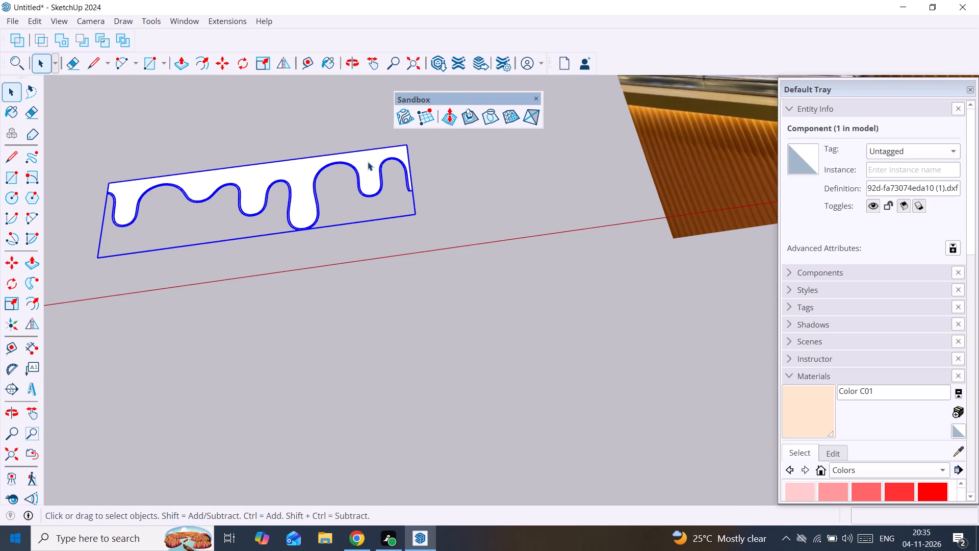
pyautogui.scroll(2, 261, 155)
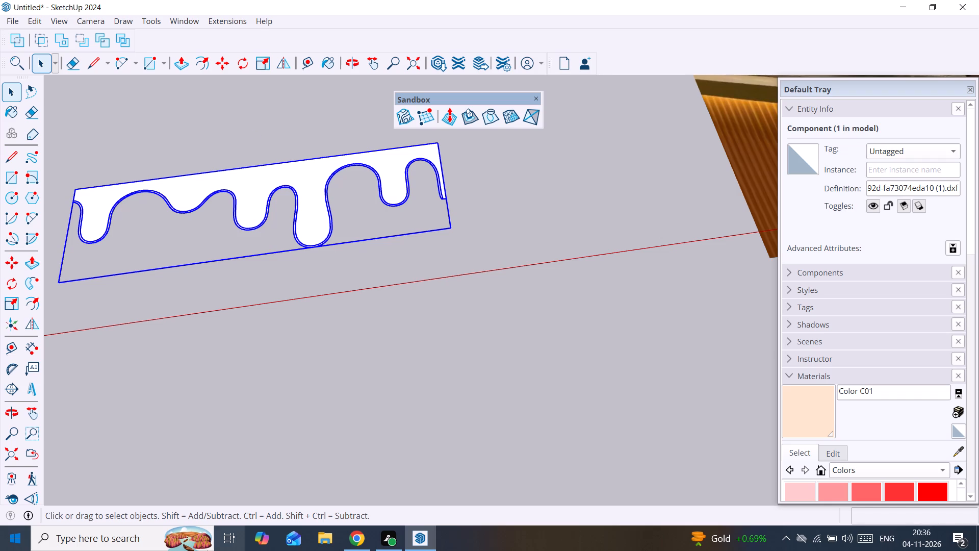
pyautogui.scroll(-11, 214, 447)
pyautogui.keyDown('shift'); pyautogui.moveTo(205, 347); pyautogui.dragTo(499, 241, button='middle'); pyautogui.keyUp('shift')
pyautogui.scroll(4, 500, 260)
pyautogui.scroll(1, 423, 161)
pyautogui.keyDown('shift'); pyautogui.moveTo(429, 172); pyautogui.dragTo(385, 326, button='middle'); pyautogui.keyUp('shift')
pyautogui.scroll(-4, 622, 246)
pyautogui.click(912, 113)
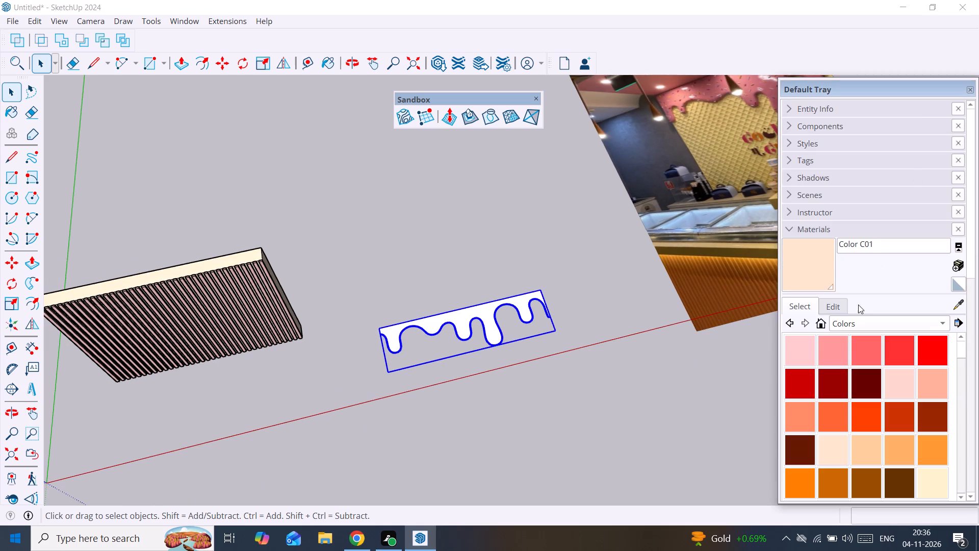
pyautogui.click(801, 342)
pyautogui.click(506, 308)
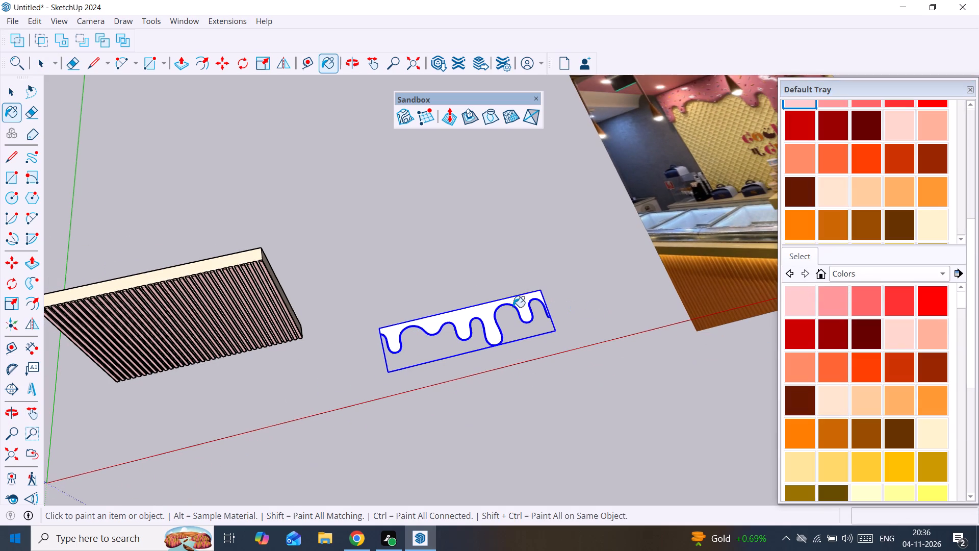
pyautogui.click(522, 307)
# Paint the dripping component dark red from the Colors collection.
pyautogui.scroll(1, 523, 304)
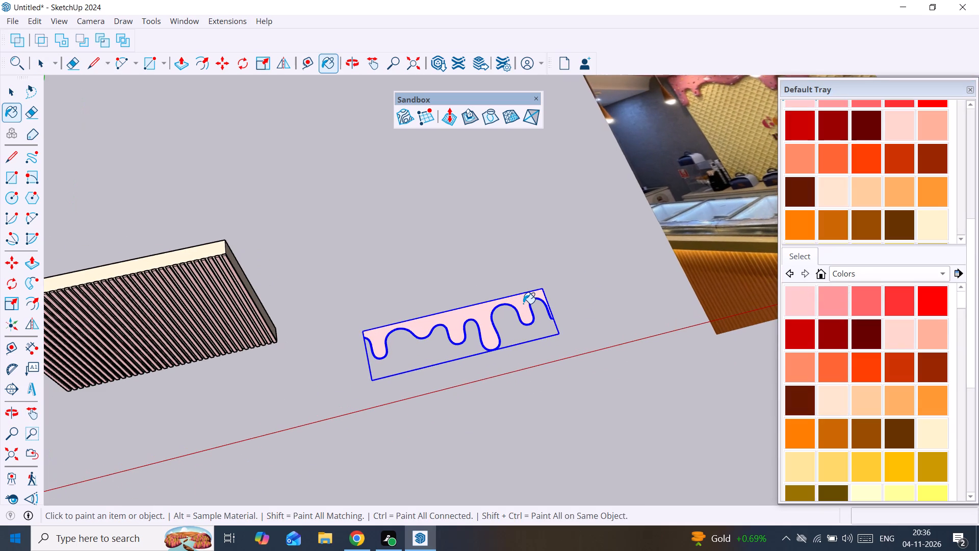
pyautogui.moveTo(517, 299); pyautogui.dragTo(480, 131, button='middle')
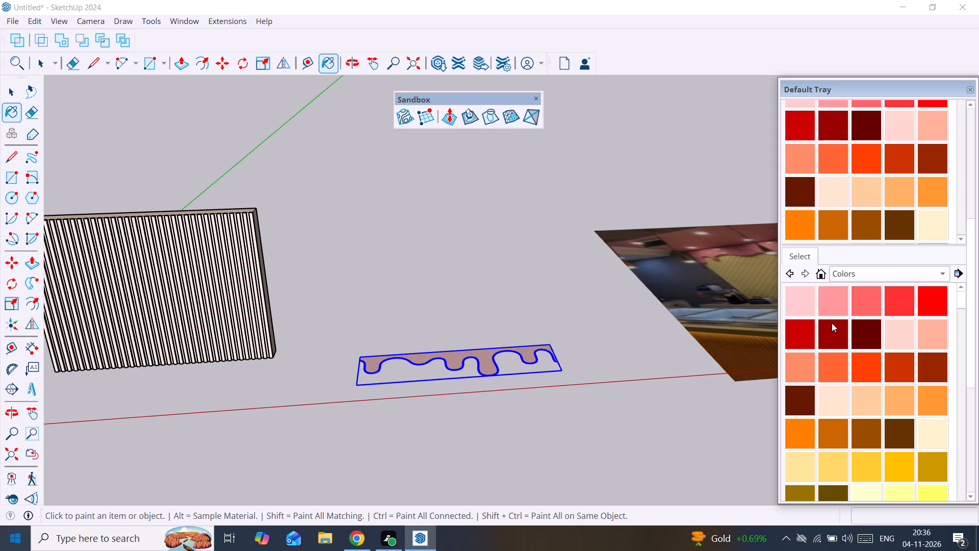
pyautogui.click(830, 323)
pyautogui.click(535, 356)
pyautogui.scroll(2, 512, 359)
pyautogui.moveTo(512, 359); pyautogui.dragTo(516, 455, button='middle')
pyautogui.press('space')
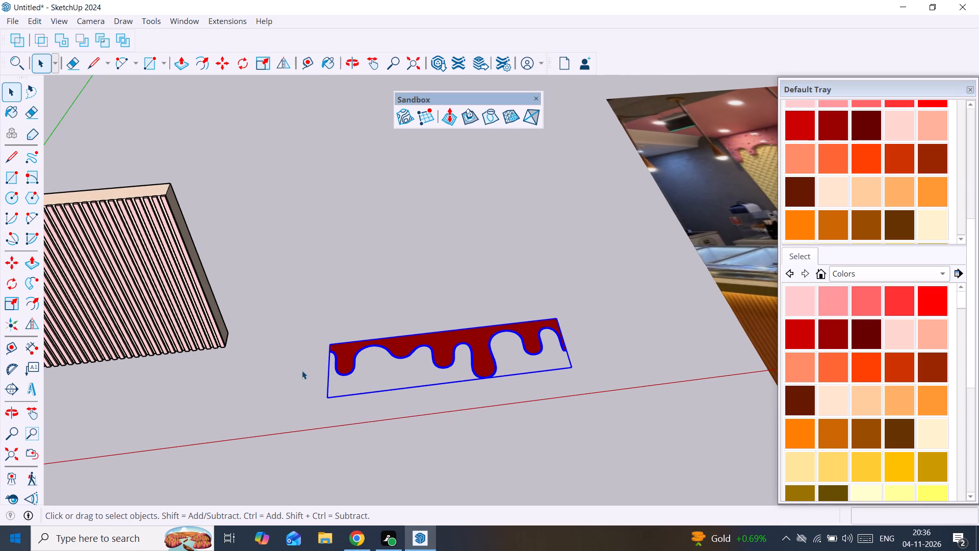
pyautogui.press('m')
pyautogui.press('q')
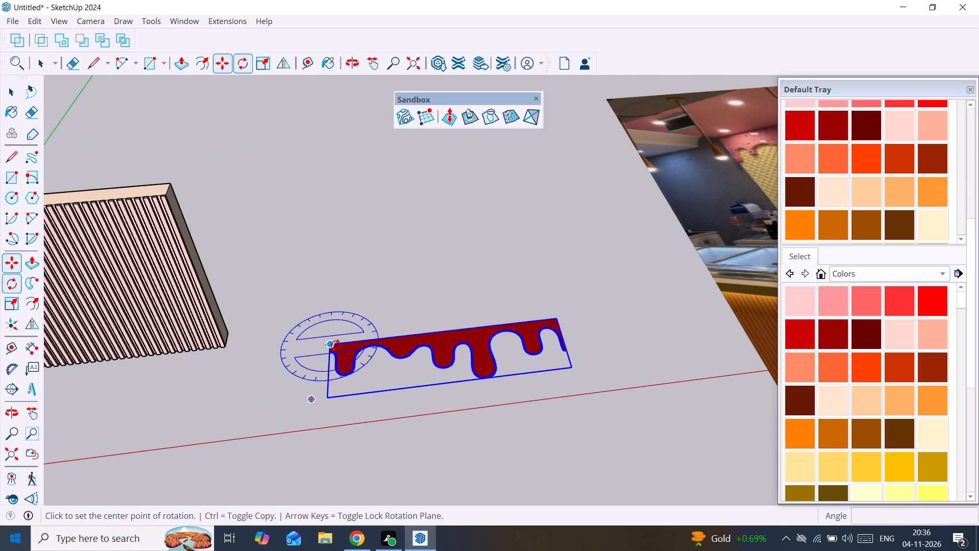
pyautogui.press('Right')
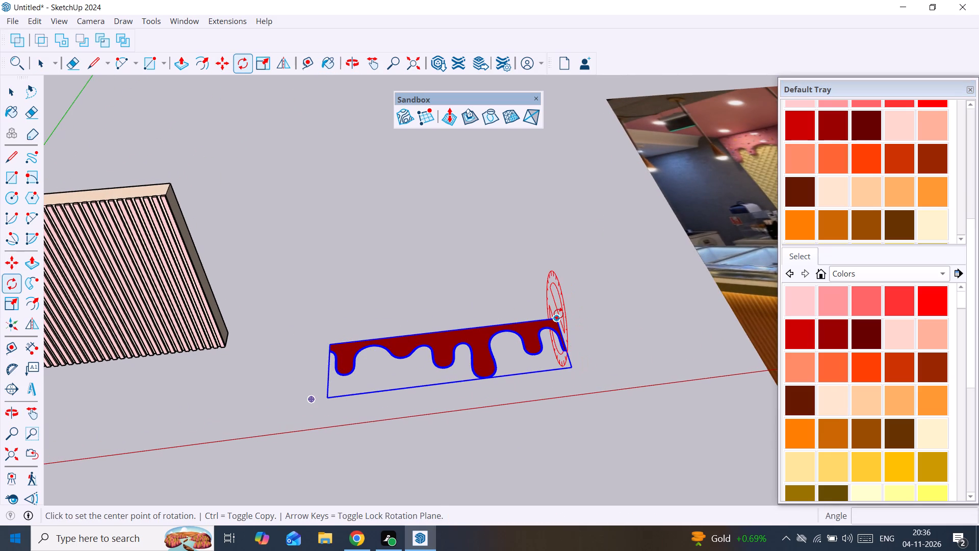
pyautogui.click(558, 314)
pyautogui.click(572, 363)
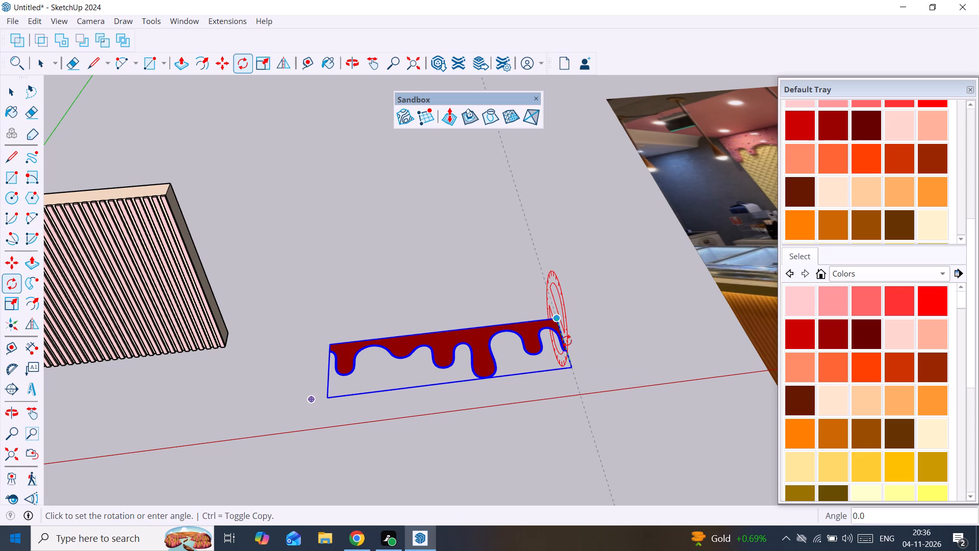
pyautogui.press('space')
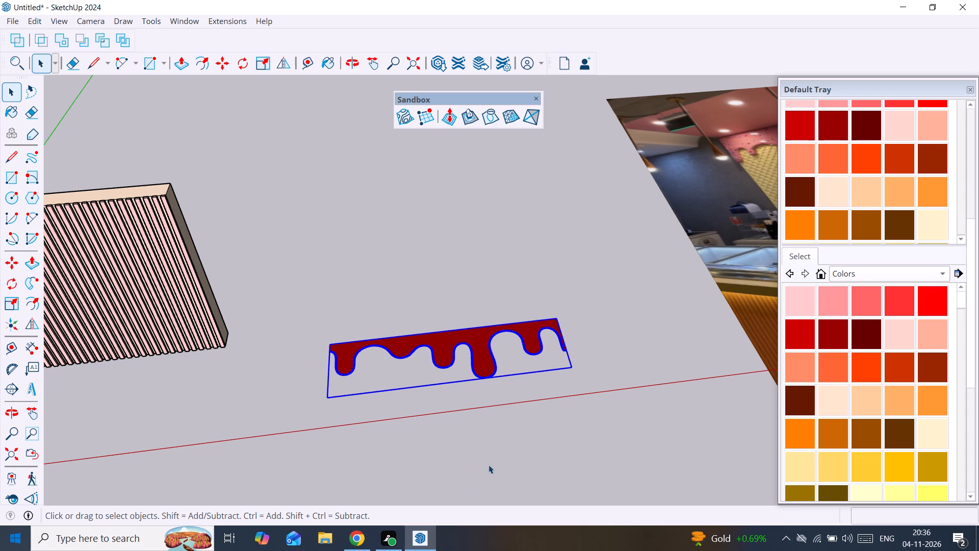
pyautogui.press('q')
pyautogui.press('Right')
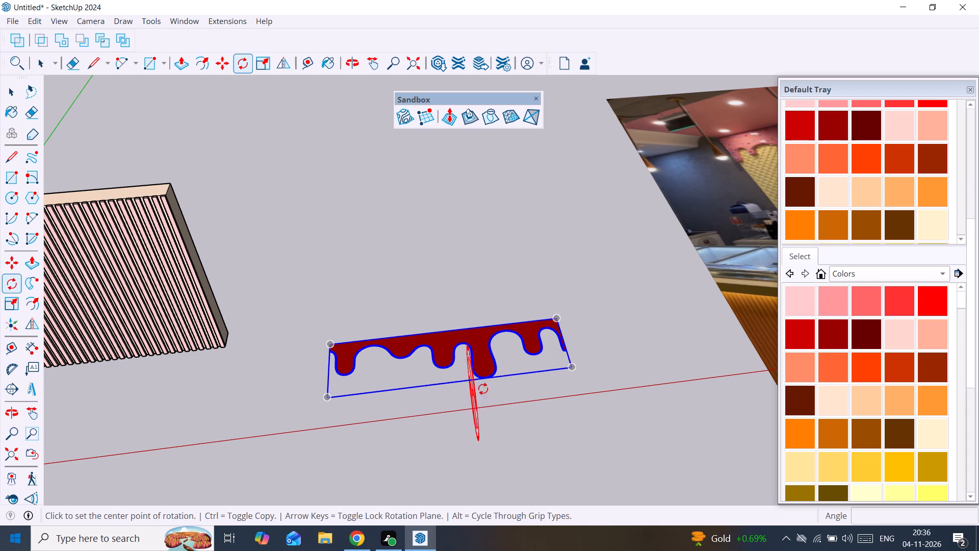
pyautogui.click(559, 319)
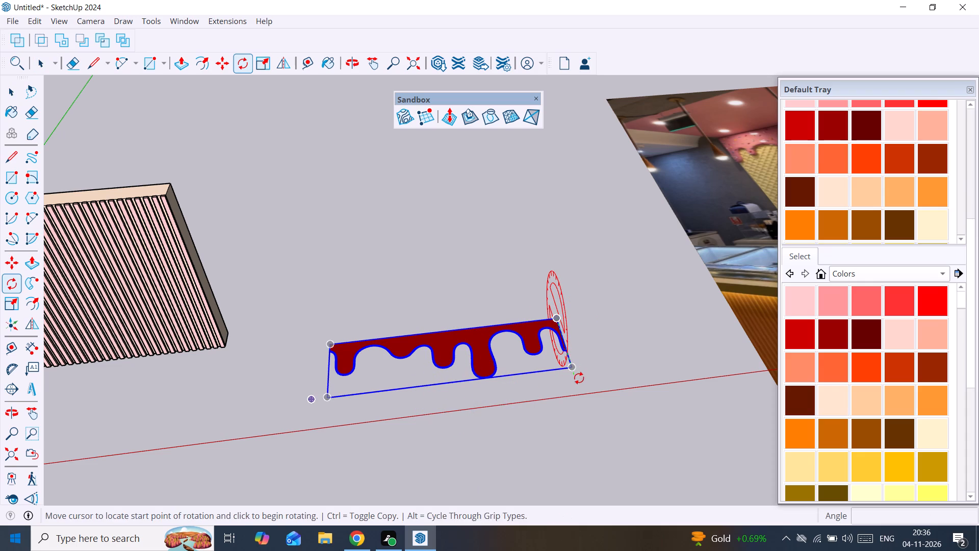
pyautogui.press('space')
# Rotate the dripping component 90 degrees about the red axis from its lower corner so it stands upright.
pyautogui.press('q')
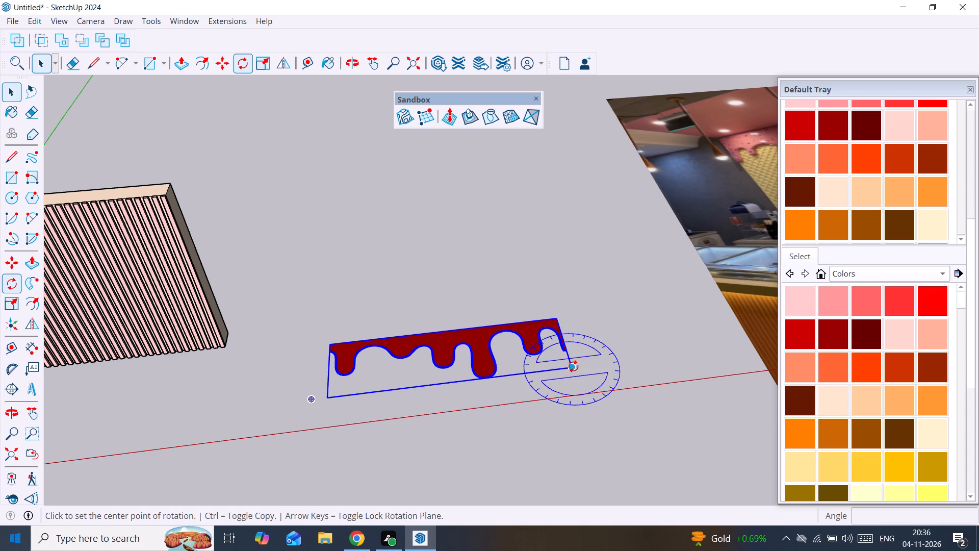
pyautogui.press('Right')
pyautogui.click(573, 366)
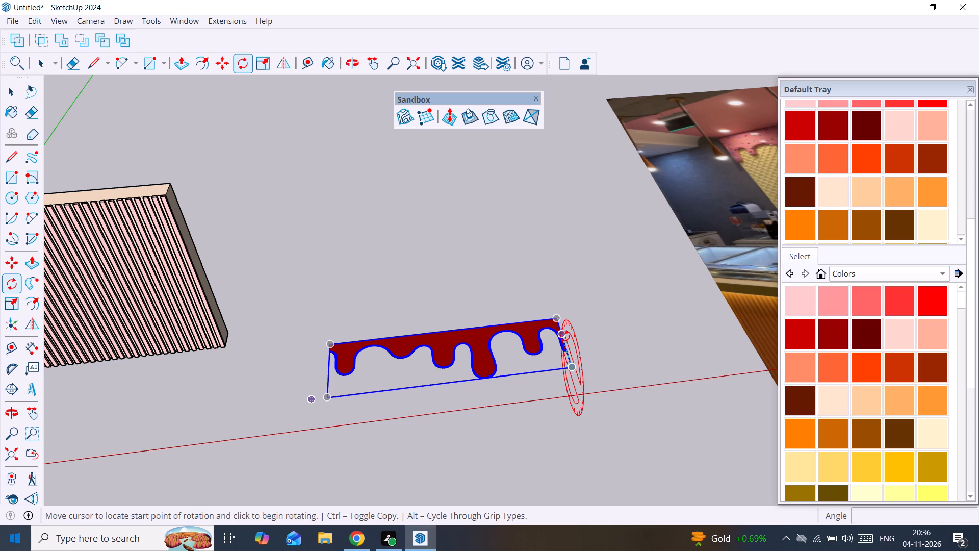
pyautogui.click(558, 317)
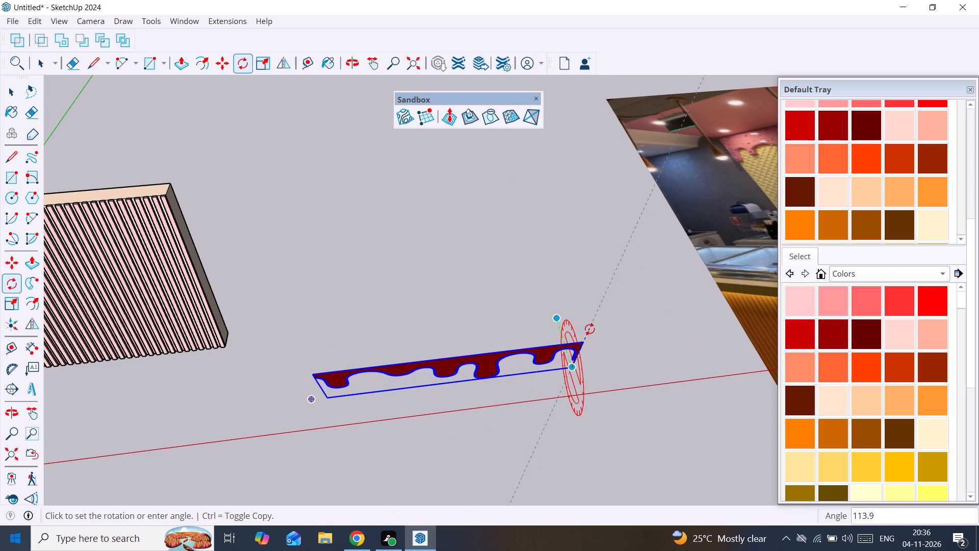
pyautogui.write('90')
pyautogui.press('Return')
pyautogui.press('space')
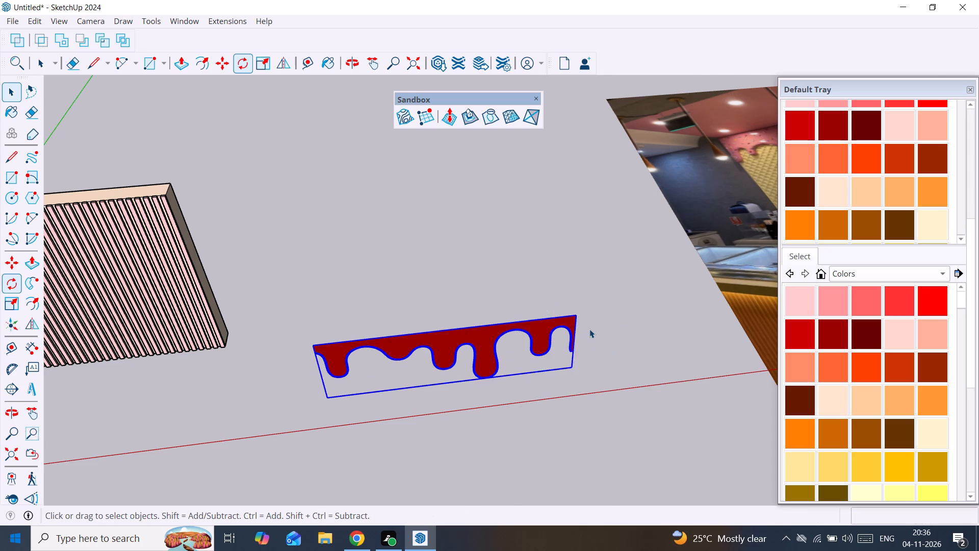
# Move the upright dripping component by its upper corner onto the top front corner of the ribbed panel.
pyautogui.scroll(-4, 589, 329)
pyautogui.scroll(3, 409, 353)
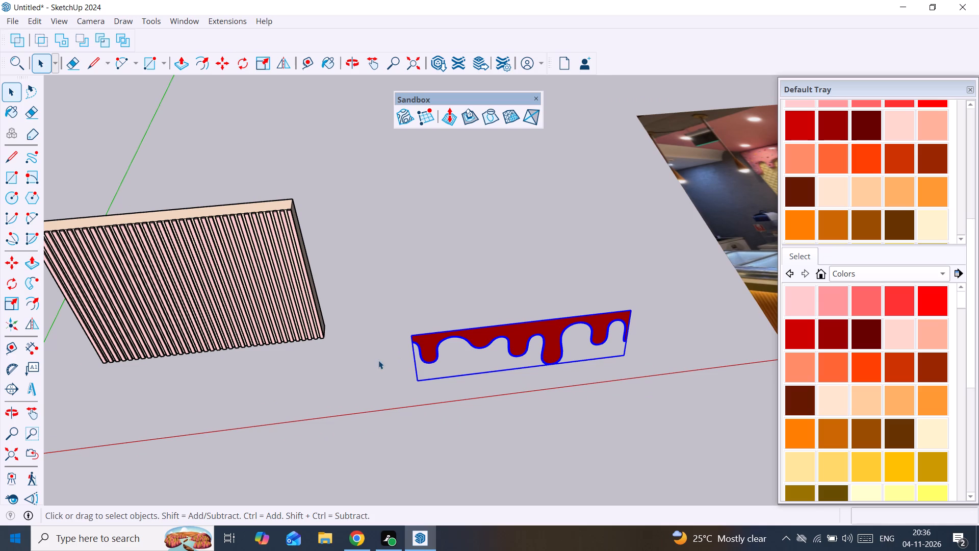
pyautogui.press('m')
pyautogui.click(410, 335)
pyautogui.scroll(-3, 254, 341)
pyautogui.moveTo(253, 340); pyautogui.dragTo(650, 289, button='middle')
pyautogui.scroll(3, 565, 189)
pyautogui.scroll(6, 547, 233)
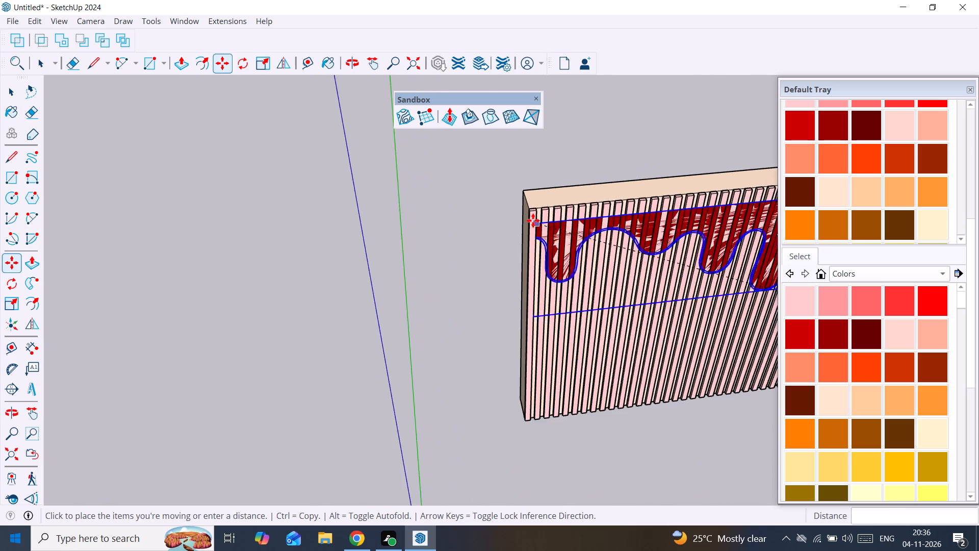
pyautogui.scroll(7, 533, 220)
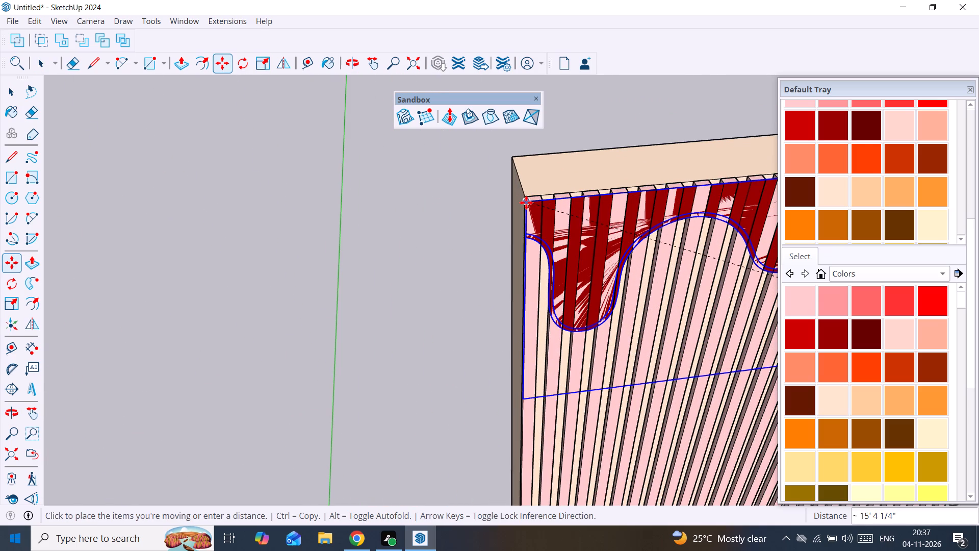
pyautogui.click(526, 203)
# Open the dripping component for editing, Push/Pull its front face out by 2", and leave the component.
pyautogui.scroll(-11, 527, 203)
pyautogui.scroll(2, 731, 207)
pyautogui.moveTo(731, 207); pyautogui.dragTo(558, 241, button='middle')
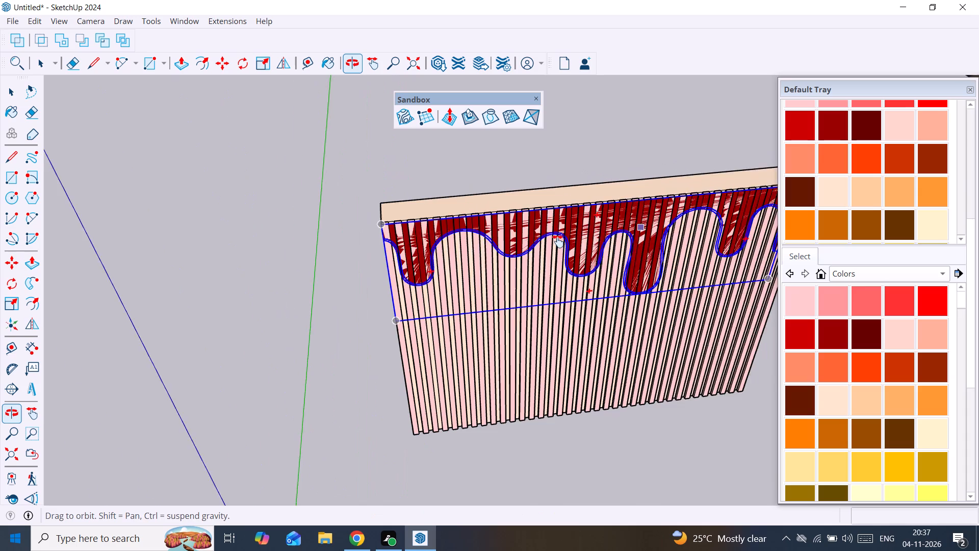
pyautogui.moveTo(558, 241); pyautogui.dragTo(518, 244, button='middle')
pyautogui.moveTo(708, 204); pyautogui.dragTo(686, 211)
pyautogui.press('space')
pyautogui.scroll(3, 579, 221)
pyautogui.click(523, 223)
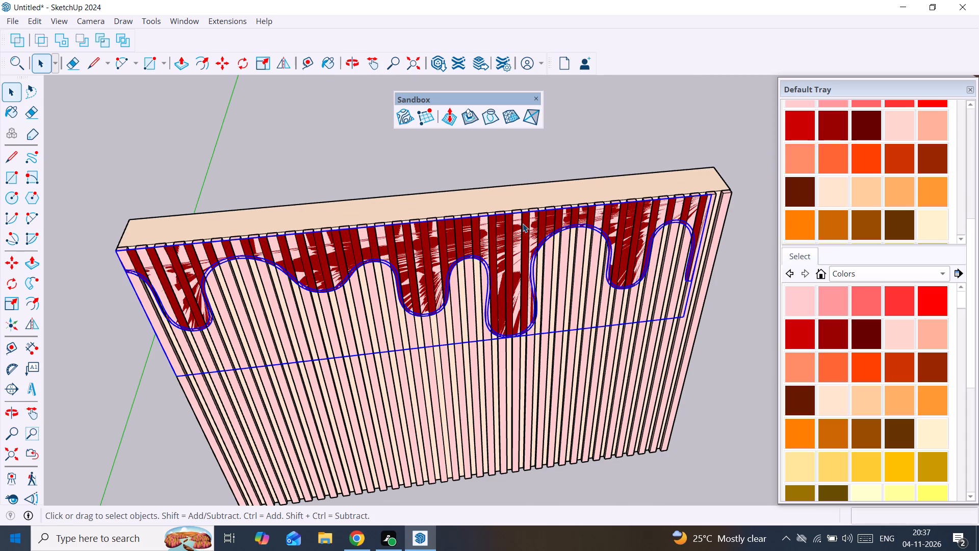
pyautogui.scroll(8, 537, 214)
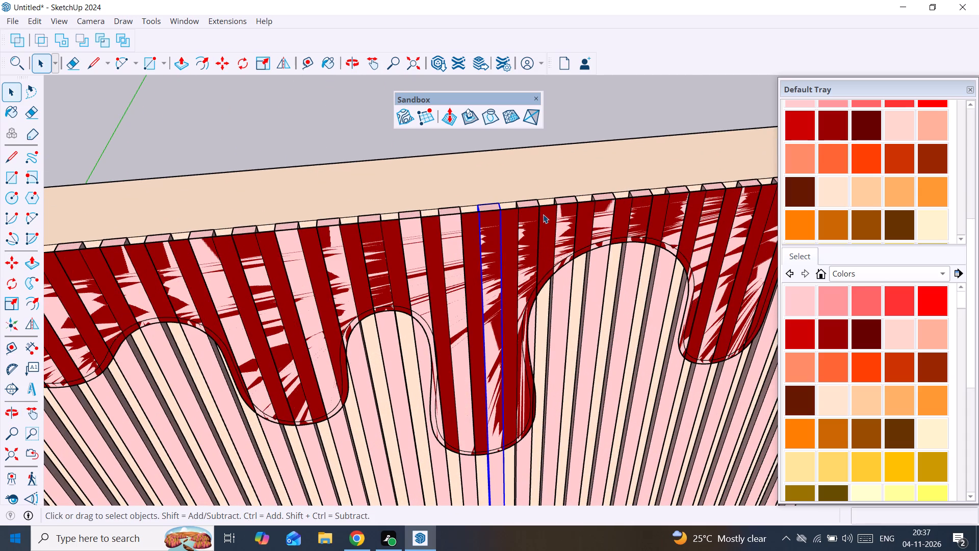
pyautogui.click(543, 214)
pyautogui.doubleClick(544, 214)
pyautogui.scroll(1, 544, 214)
pyautogui.click(544, 214)
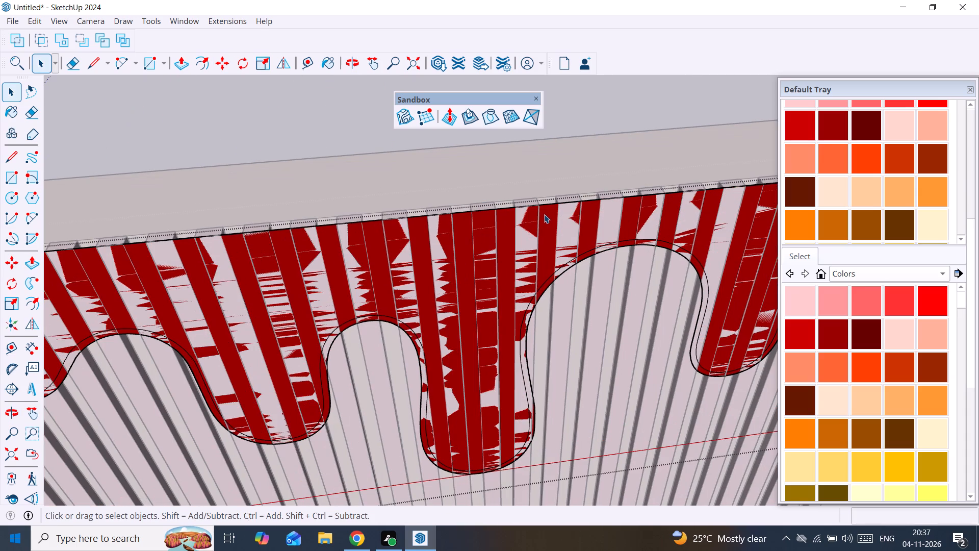
pyautogui.press('p')
pyautogui.click(548, 215)
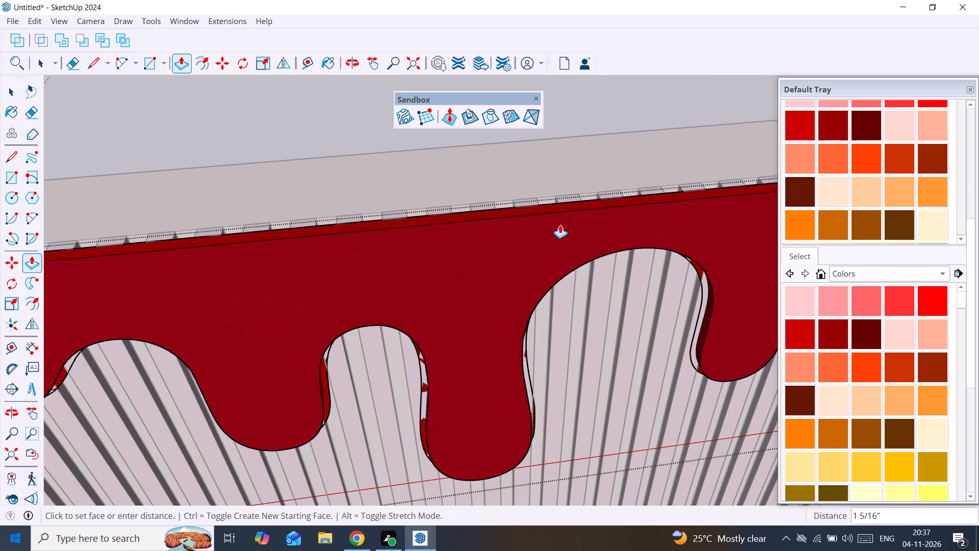
pyautogui.scroll(-7, 561, 225)
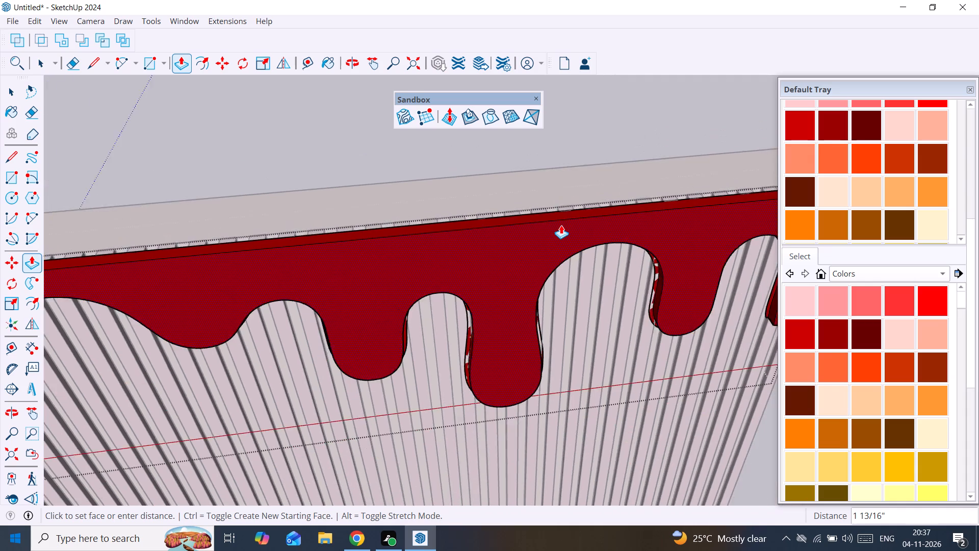
pyautogui.scroll(-5, 561, 225)
pyautogui.moveTo(561, 226); pyautogui.dragTo(647, 275, button='middle')
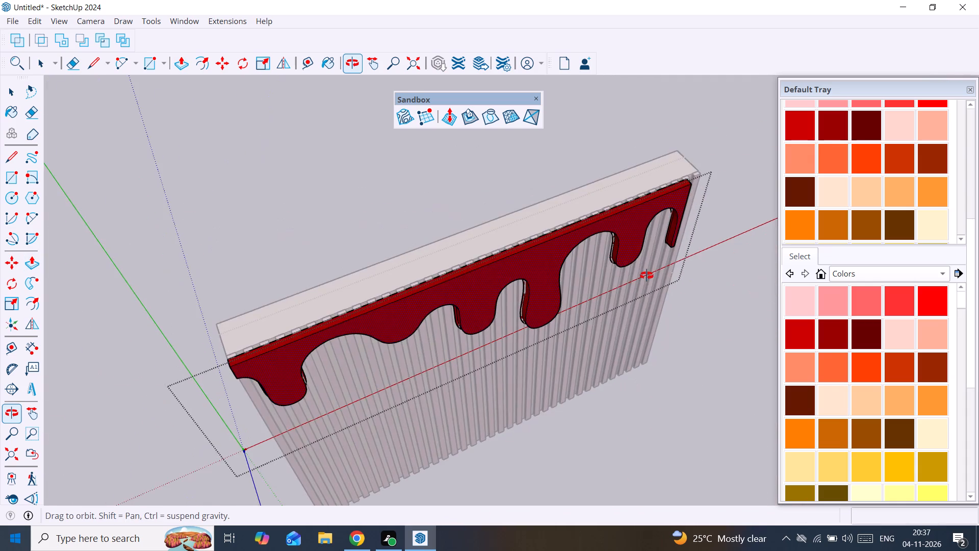
pyautogui.moveTo(647, 275); pyautogui.dragTo(495, 220, button='middle')
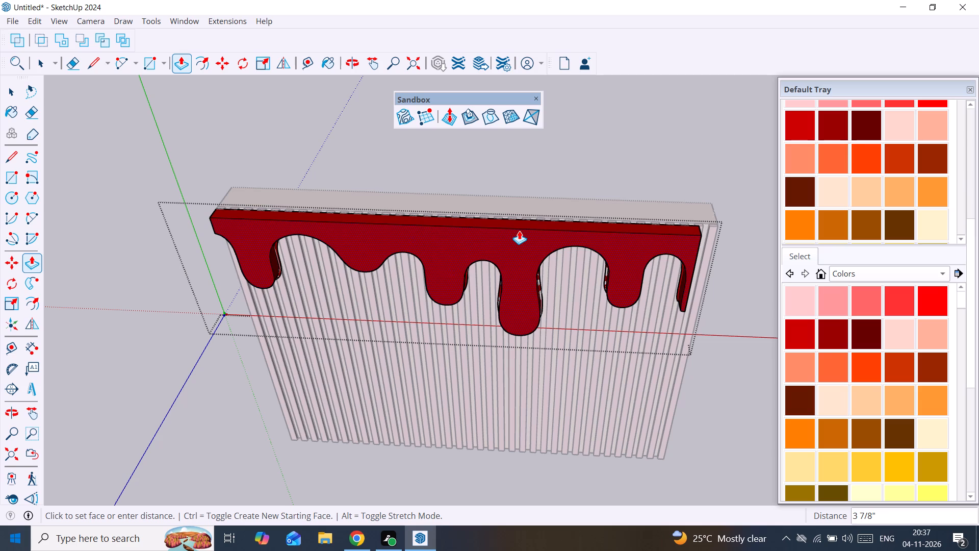
pyautogui.write('2"')
pyautogui.press('Return')
pyautogui.press('space')
pyautogui.click(572, 152)
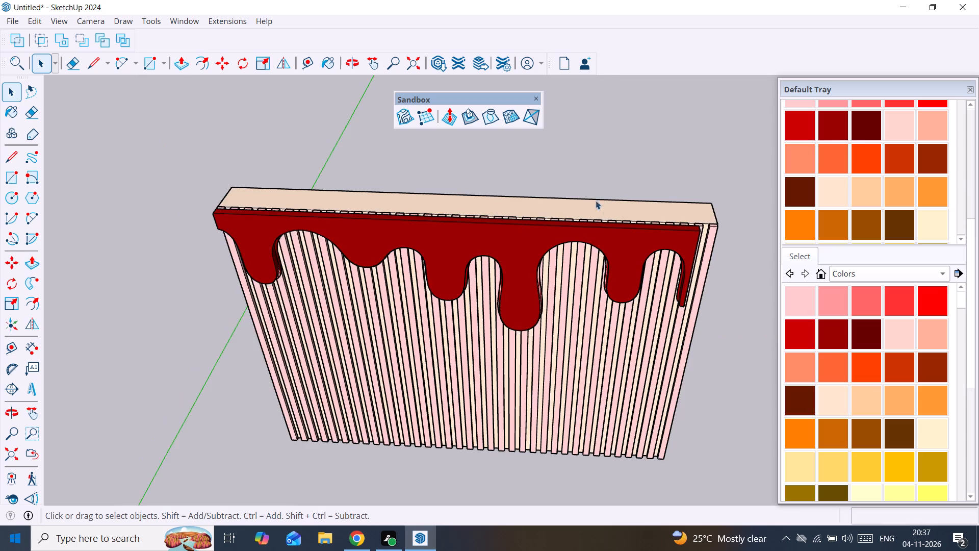
# Scale the dripping component along the red axis so its short end reaches the ribbed panel's side edge.
pyautogui.scroll(1, 601, 205)
pyautogui.moveTo(702, 300); pyautogui.dragTo(469, 252, button='middle')
pyautogui.scroll(1, 472, 253)
pyautogui.scroll(3, 586, 262)
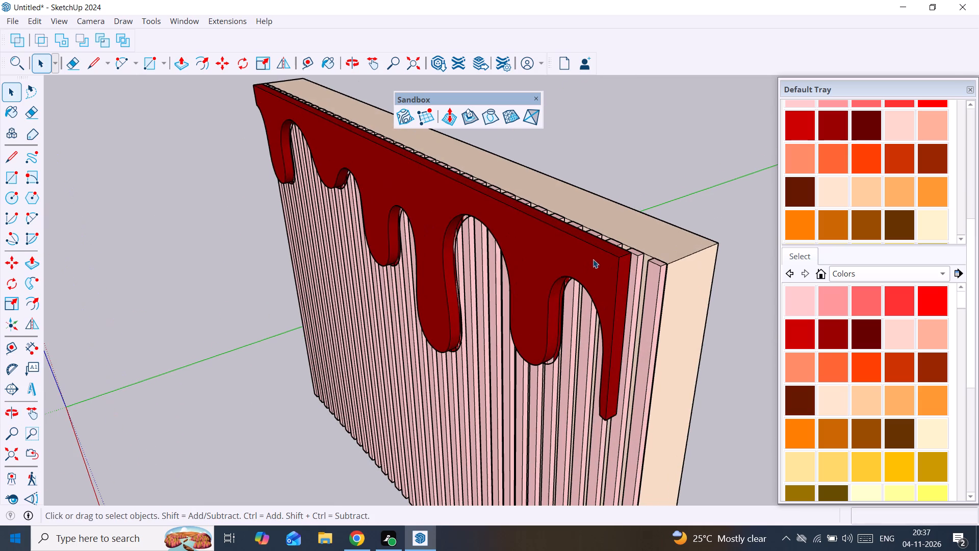
pyautogui.click(601, 257)
pyautogui.scroll(-4, 616, 265)
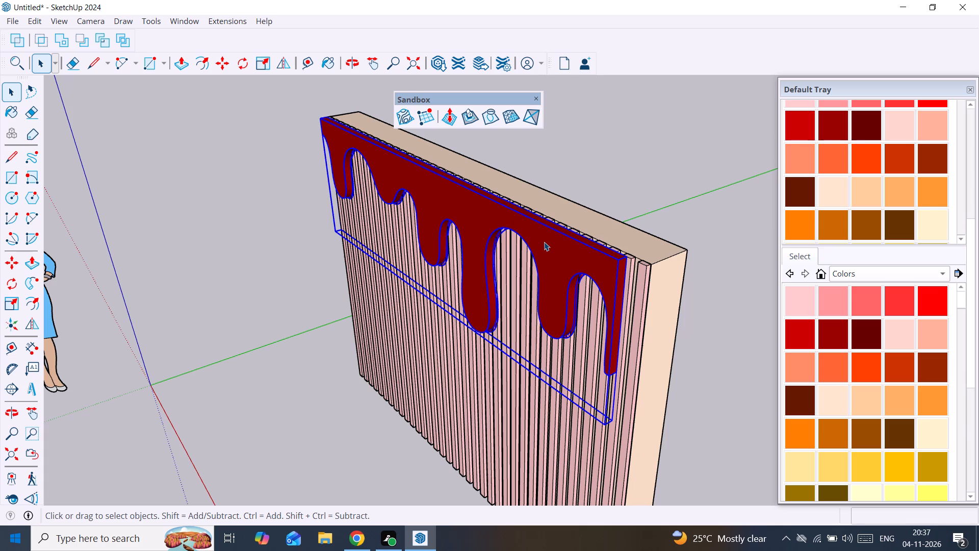
pyautogui.scroll(-1, 556, 188)
pyautogui.scroll(2, 643, 332)
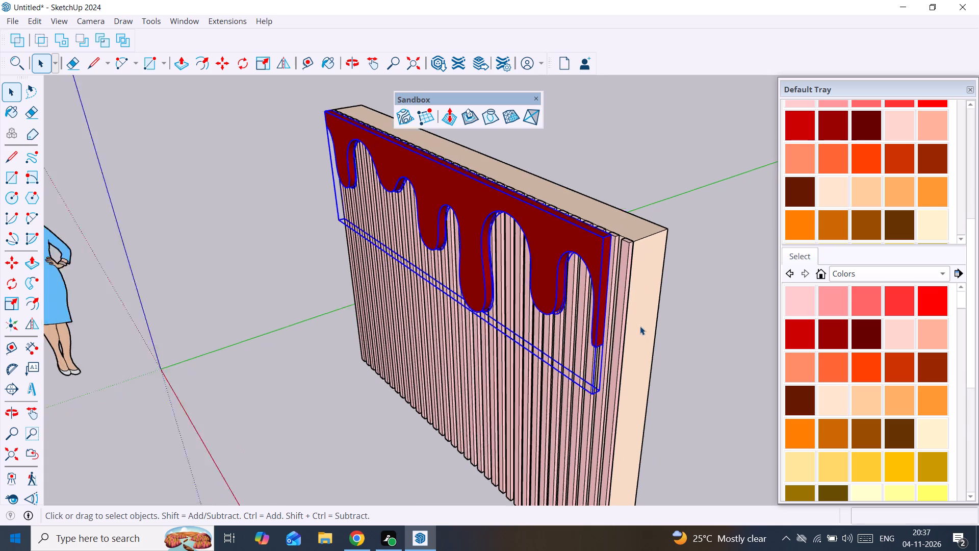
pyautogui.scroll(4, 640, 326)
pyautogui.click(602, 243)
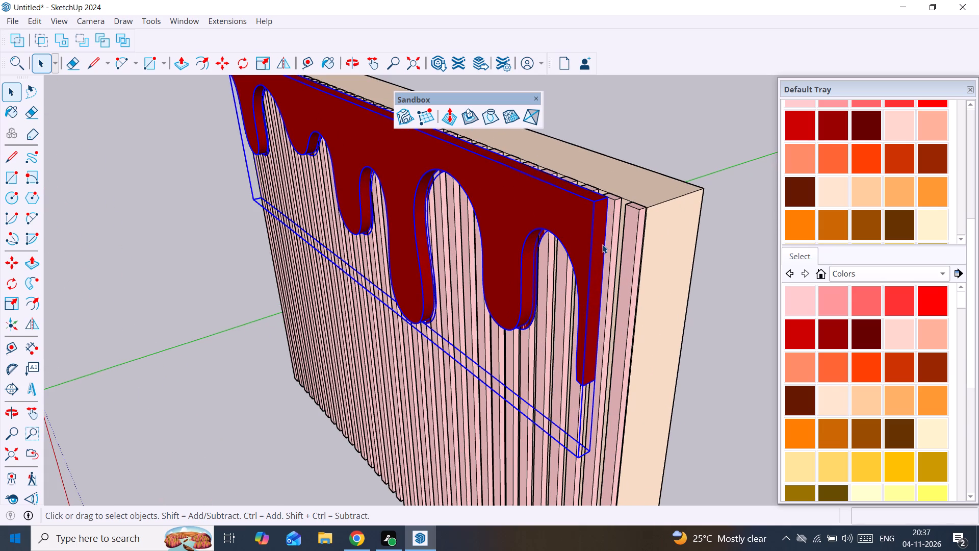
pyautogui.press('s')
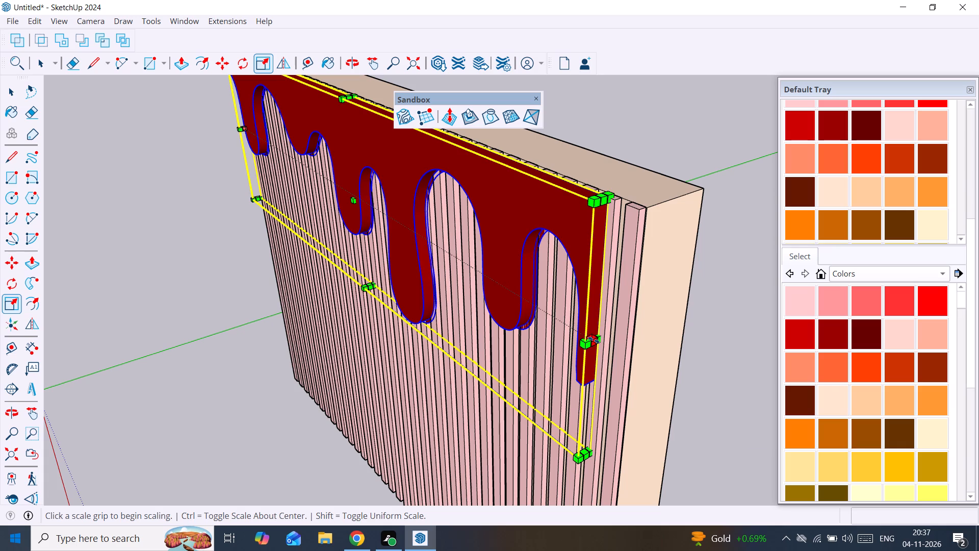
pyautogui.moveTo(594, 340); pyautogui.dragTo(635, 349)
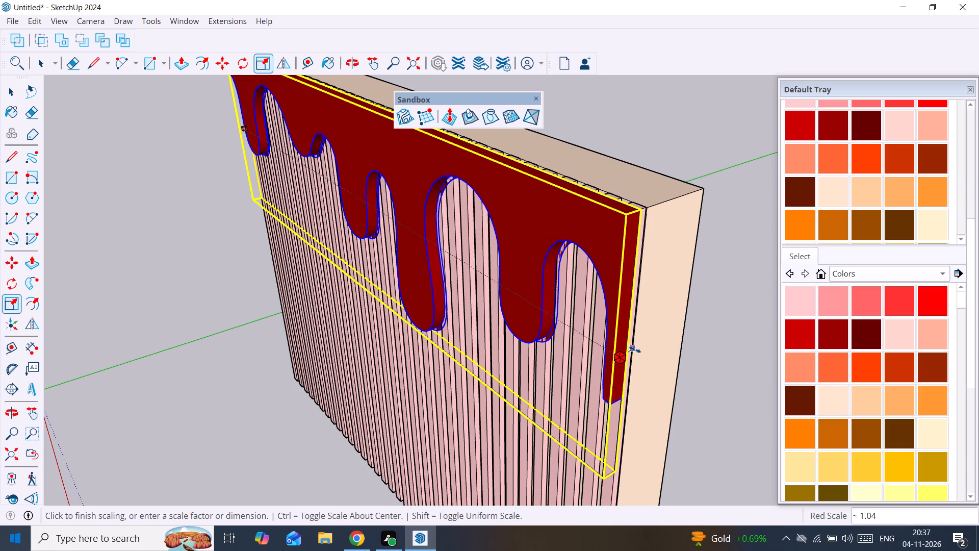
pyautogui.moveTo(635, 349); pyautogui.dragTo(642, 354)
pyautogui.press('space')
pyautogui.scroll(-7, 531, 325)
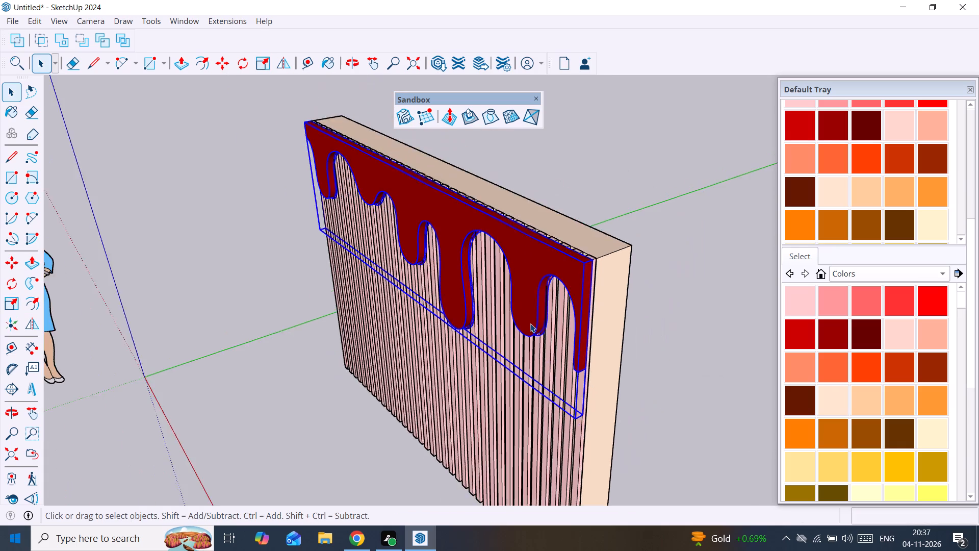
pyautogui.scroll(-8, 530, 323)
pyautogui.moveTo(571, 325); pyautogui.dragTo(700, 295, button='middle')
pyautogui.click(700, 292)
# Start a new 3D text and replace the placeholder wording with "cream stone".
pyautogui.scroll(3, 452, 342)
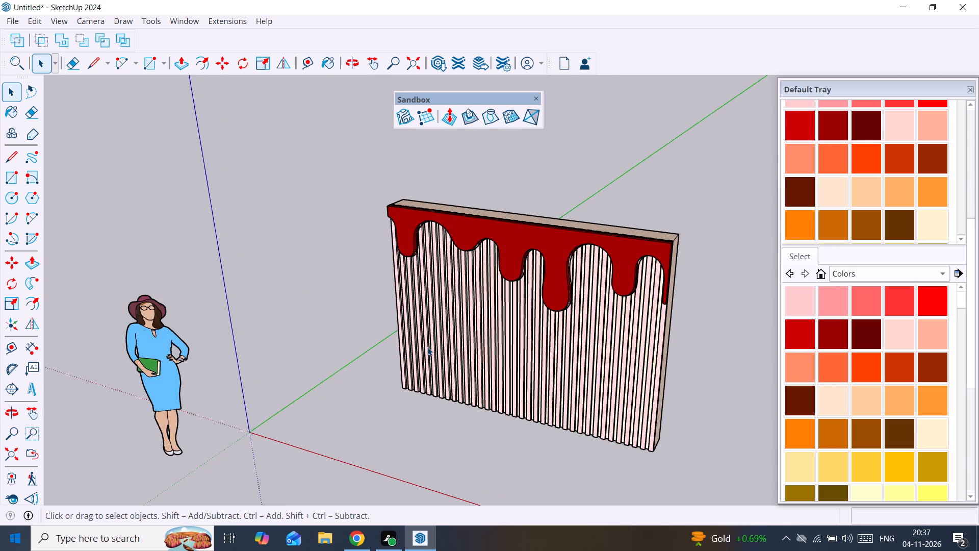
pyautogui.moveTo(432, 352); pyautogui.dragTo(560, 331, button='middle')
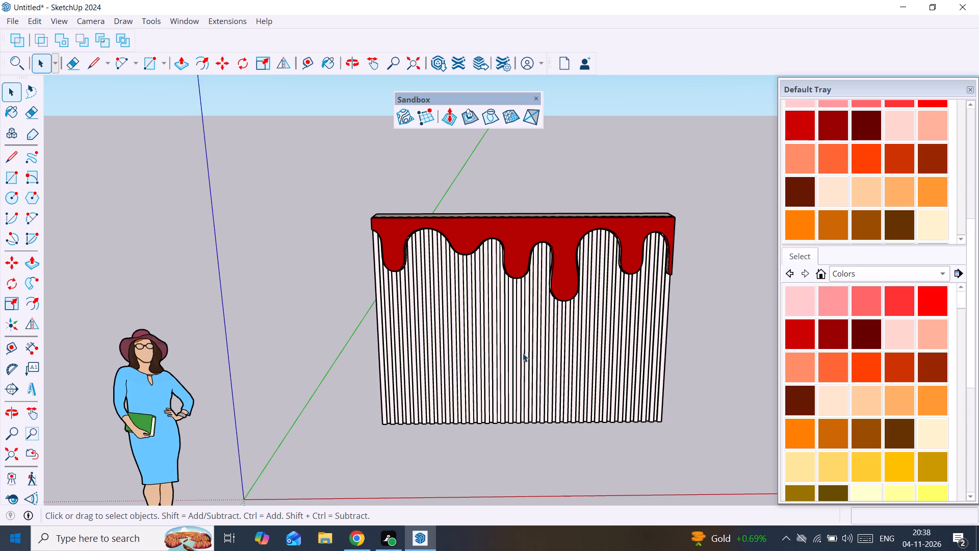
pyautogui.click(29, 396)
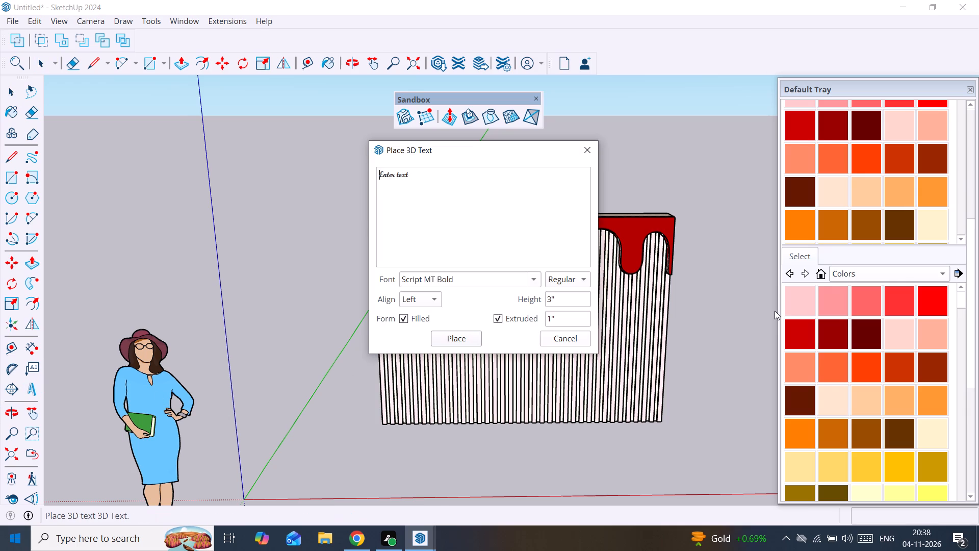
pyautogui.click(443, 183)
pyautogui.press('BackSpace')
pyautogui.press('BackSpace')
pyautogui.press('BackSpace')
pyautogui.press('BackSpace')
pyautogui.press('BackSpace')
pyautogui.press('BackSpace')
pyautogui.press('BackSpace')
pyautogui.press('BackSpace')
pyautogui.press('BackSpace')
pyautogui.press('BackSpace')
pyautogui.press('BackSpace')
pyautogui.press('BackSpace')
pyautogui.press('BackSpace')
pyautogui.press('BackSpace')
pyautogui.press('BackSpace')
pyautogui.press('BackSpace')
pyautogui.press('BackSpace')
pyautogui.press('BackSpace')
pyautogui.press('BackSpace')
pyautogui.press('BackSpace')
pyautogui.write('cream')
pyautogui.press('space')
pyautogui.write('so')
pyautogui.press('BackSpace')
pyautogui.write('ti')
pyautogui.press('BackSpace')
pyautogui.write('one')
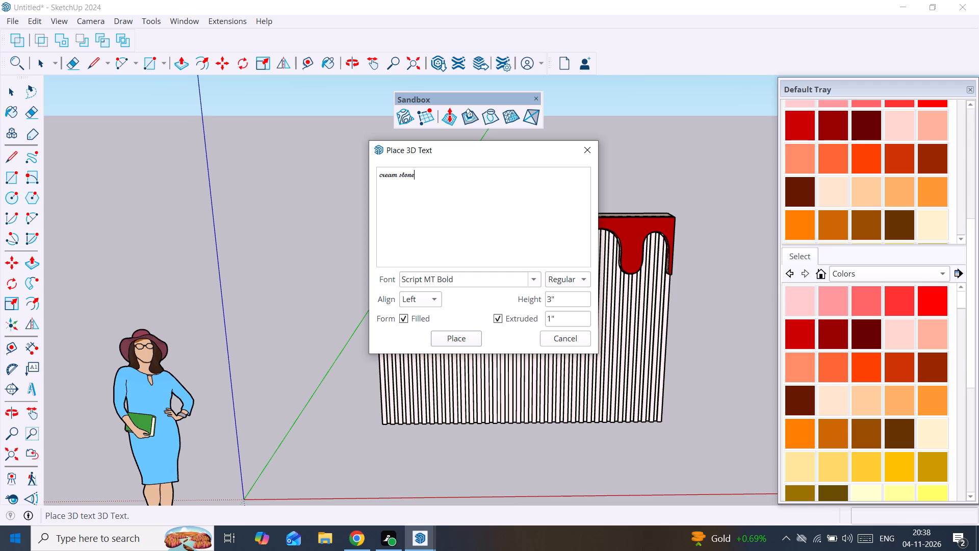
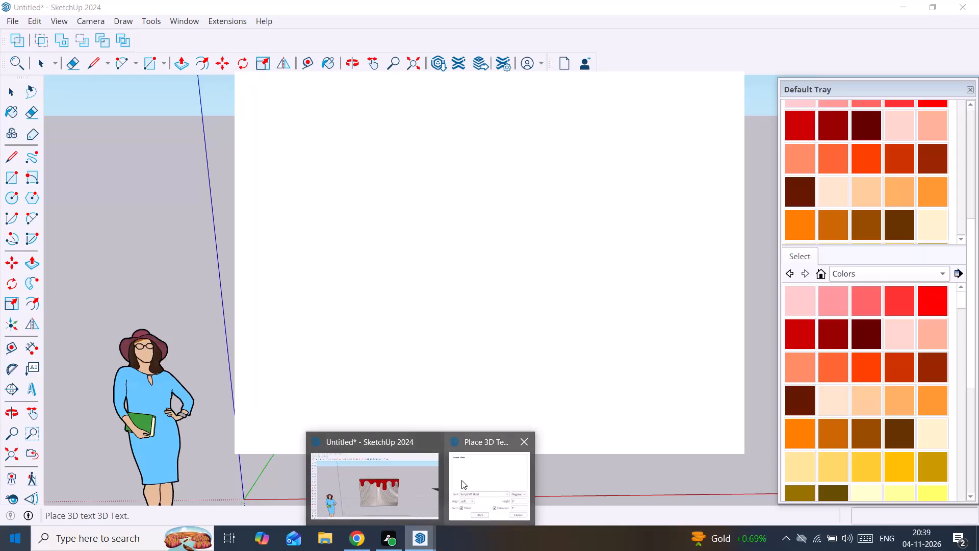
# Place the "cream stone" 3D text in Script MT Bold, 3" high and extruded 1", on the ribbed panel's front below the drips.
pyautogui.click(414, 484)
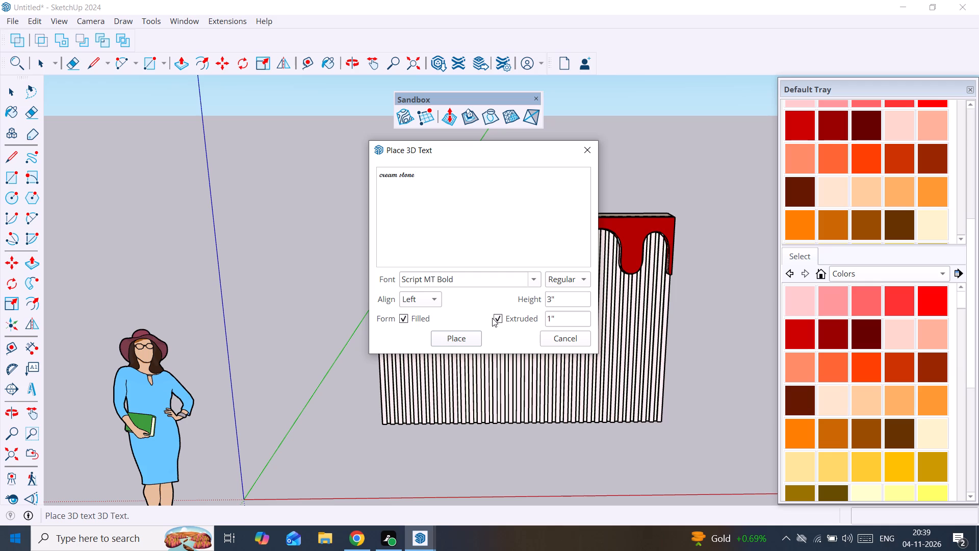
pyautogui.click(473, 336)
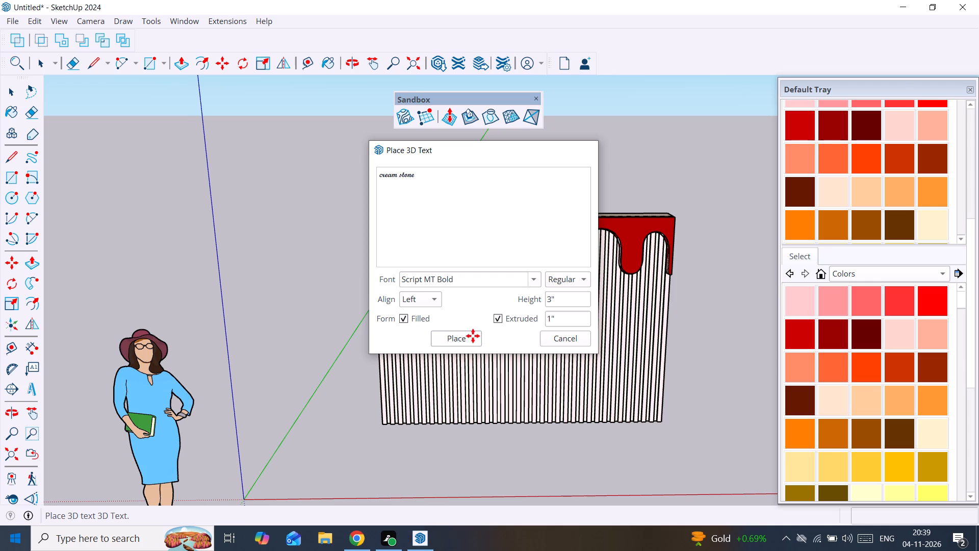
pyautogui.scroll(5, 491, 301)
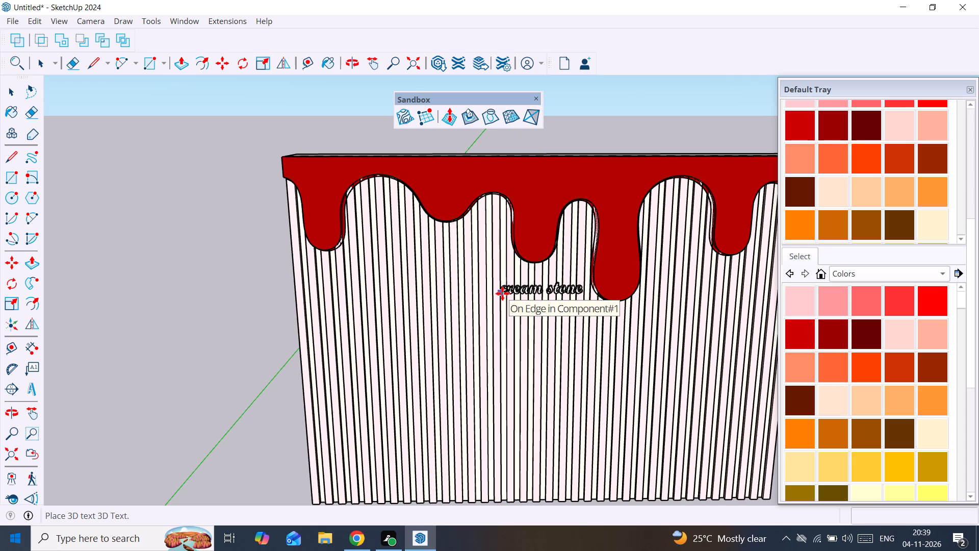
pyautogui.click(502, 293)
# Enlarge the lettering uniformly in two passes from its upper corner at the "c" end, using about 1.41 for the second.
pyautogui.scroll(6, 502, 293)
pyautogui.moveTo(510, 299); pyautogui.dragTo(743, 296, button='middle')
pyautogui.press('s')
pyautogui.scroll(4, 569, 284)
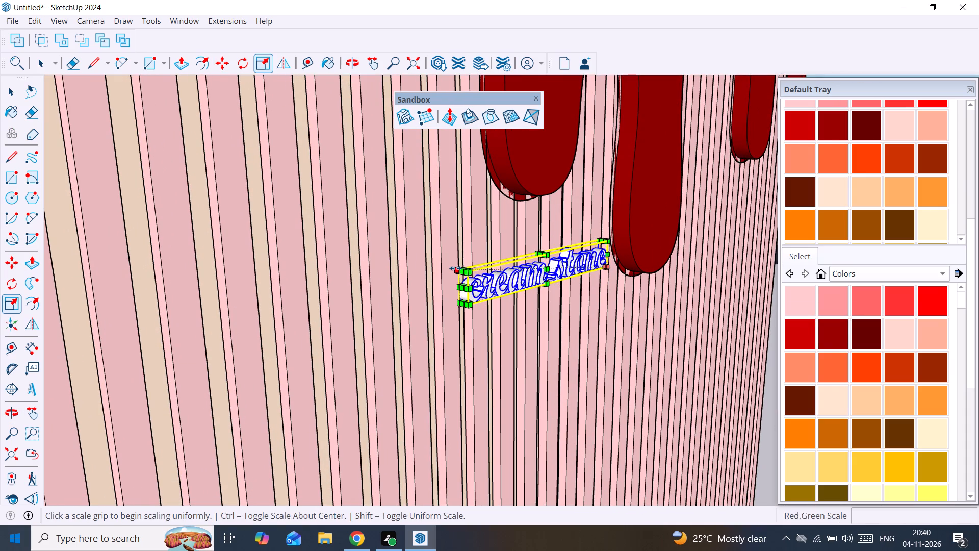
pyautogui.moveTo(455, 268); pyautogui.dragTo(363, 268)
pyautogui.click(301, 247)
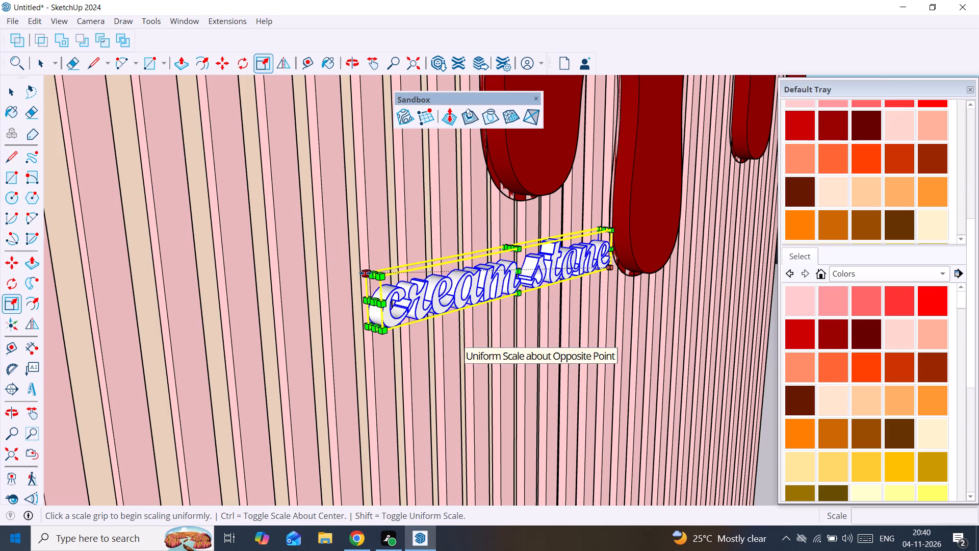
pyautogui.moveTo(365, 273); pyautogui.dragTo(190, 245)
# Stretch the lettering taller by scaling it along its green axis from the middle of its top edge.
pyautogui.moveTo(315, 277); pyautogui.dragTo(351, 290, button='middle')
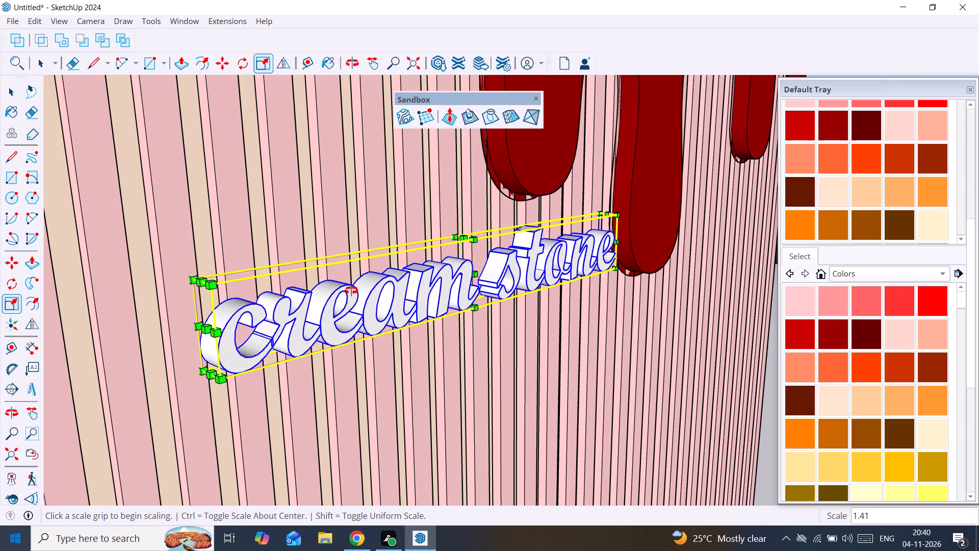
pyautogui.moveTo(351, 290); pyautogui.dragTo(193, 295, button='middle')
pyautogui.scroll(1, 398, 296)
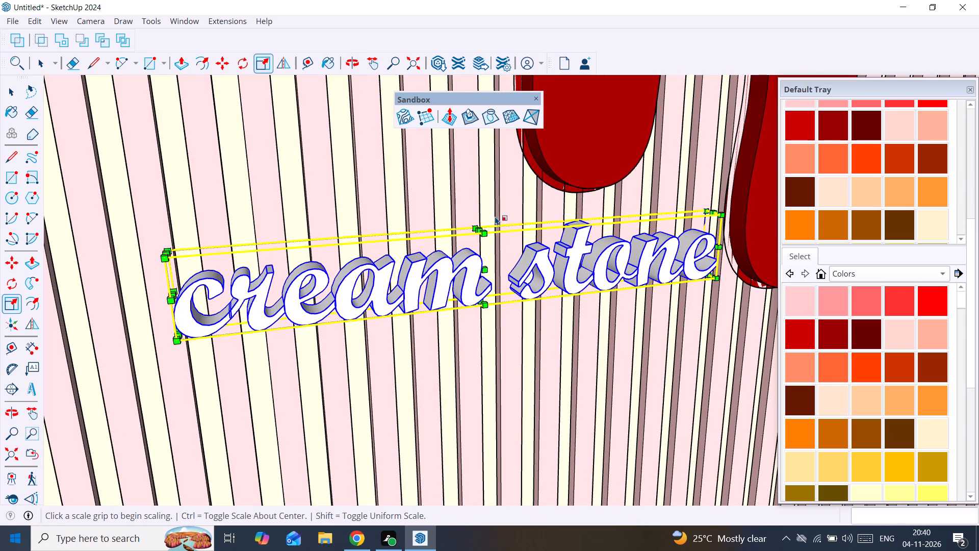
pyautogui.moveTo(477, 227); pyautogui.dragTo(477, 222)
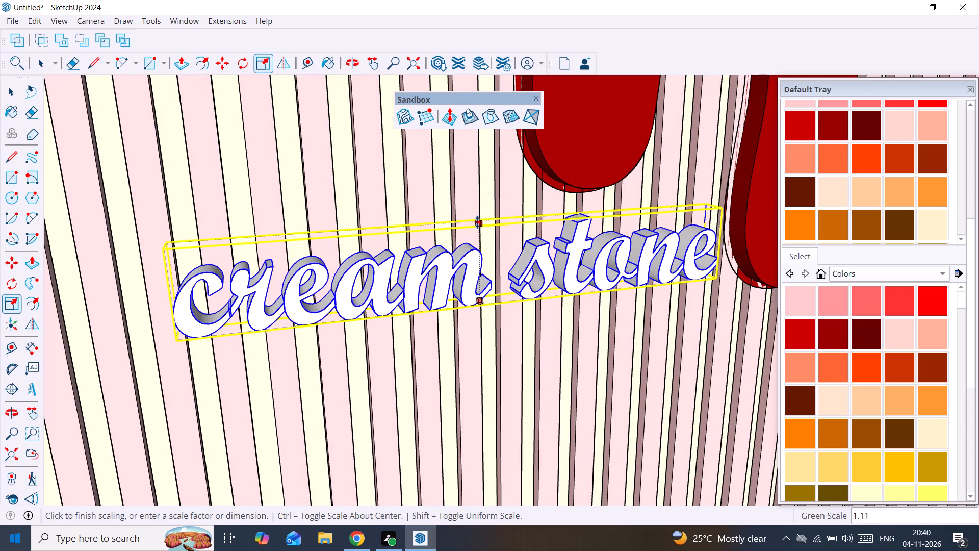
pyautogui.moveTo(477, 222); pyautogui.dragTo(477, 152)
# Scale the lettering uniformly by about 1.03 from its lower corner at the "stone" end.
pyautogui.scroll(2, 484, 308)
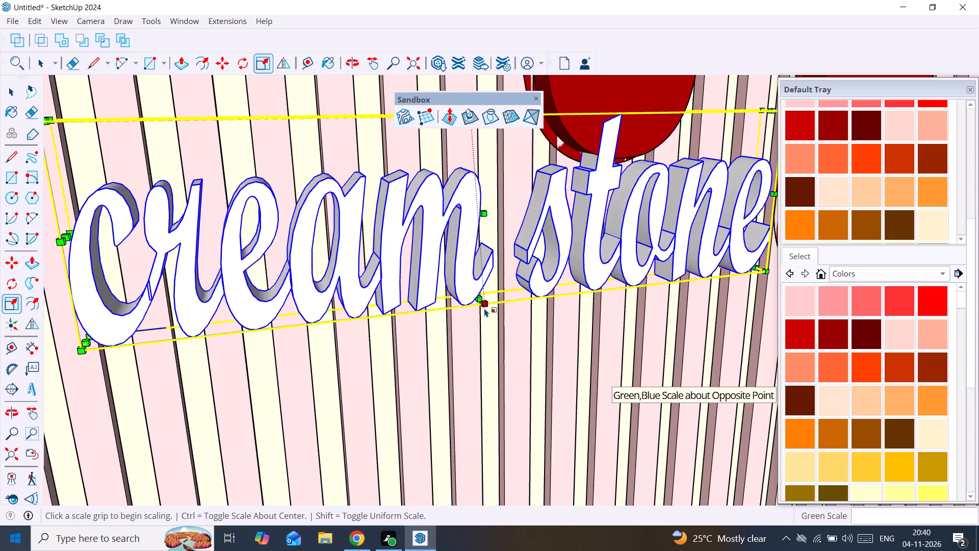
pyautogui.scroll(-20, 484, 308)
pyautogui.scroll(7, 527, 317)
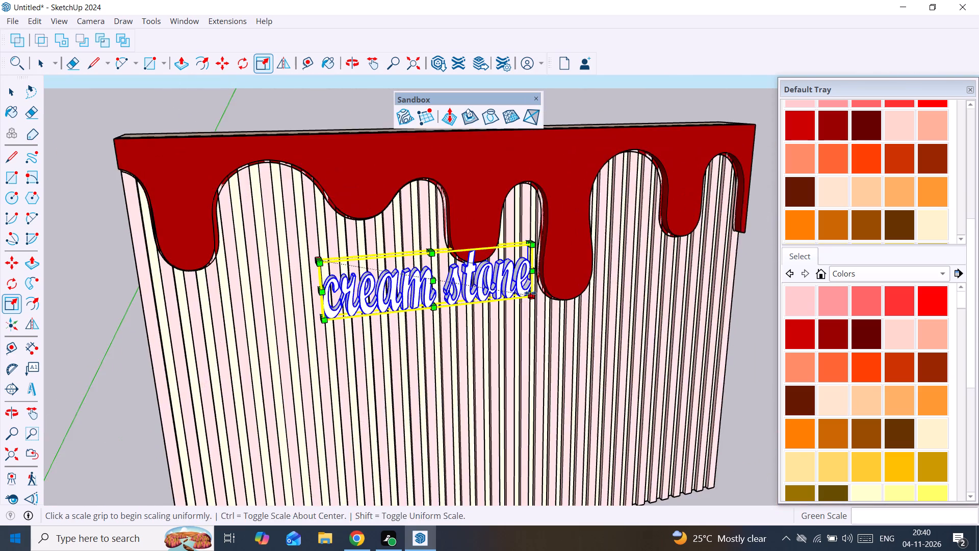
pyautogui.moveTo(530, 293); pyautogui.dragTo(319, 230, button='middle')
pyautogui.scroll(3, 620, 260)
pyautogui.scroll(4, 548, 287)
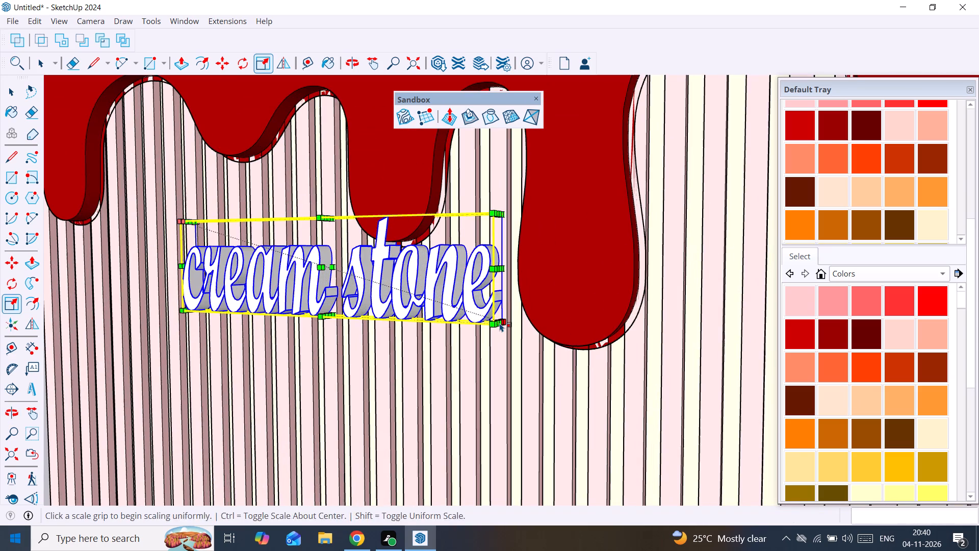
pyautogui.moveTo(505, 325); pyautogui.dragTo(516, 355)
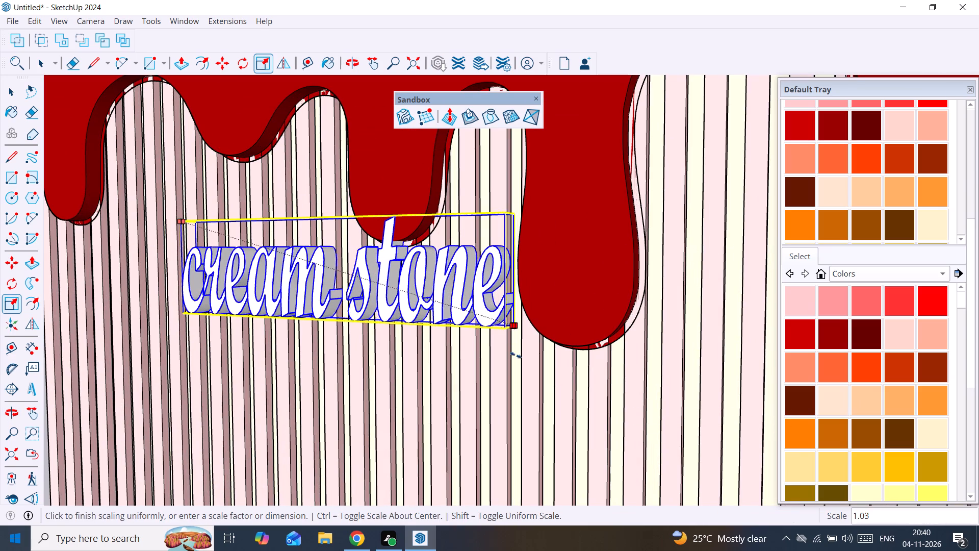
pyautogui.moveTo(516, 355); pyautogui.dragTo(516, 359)
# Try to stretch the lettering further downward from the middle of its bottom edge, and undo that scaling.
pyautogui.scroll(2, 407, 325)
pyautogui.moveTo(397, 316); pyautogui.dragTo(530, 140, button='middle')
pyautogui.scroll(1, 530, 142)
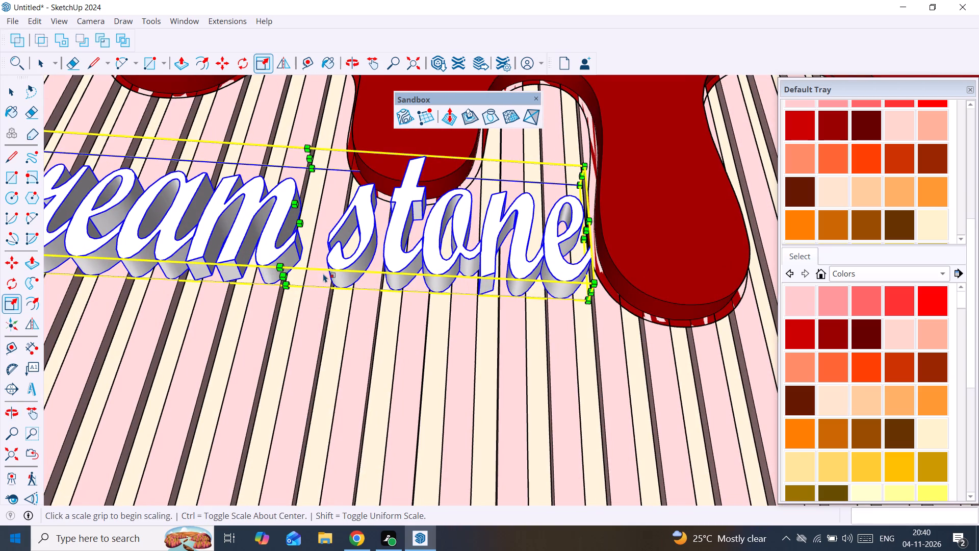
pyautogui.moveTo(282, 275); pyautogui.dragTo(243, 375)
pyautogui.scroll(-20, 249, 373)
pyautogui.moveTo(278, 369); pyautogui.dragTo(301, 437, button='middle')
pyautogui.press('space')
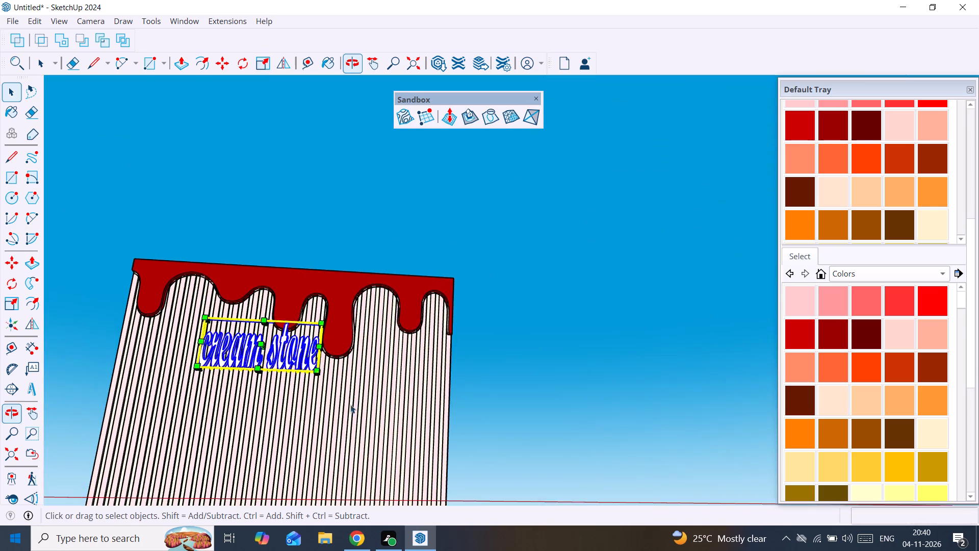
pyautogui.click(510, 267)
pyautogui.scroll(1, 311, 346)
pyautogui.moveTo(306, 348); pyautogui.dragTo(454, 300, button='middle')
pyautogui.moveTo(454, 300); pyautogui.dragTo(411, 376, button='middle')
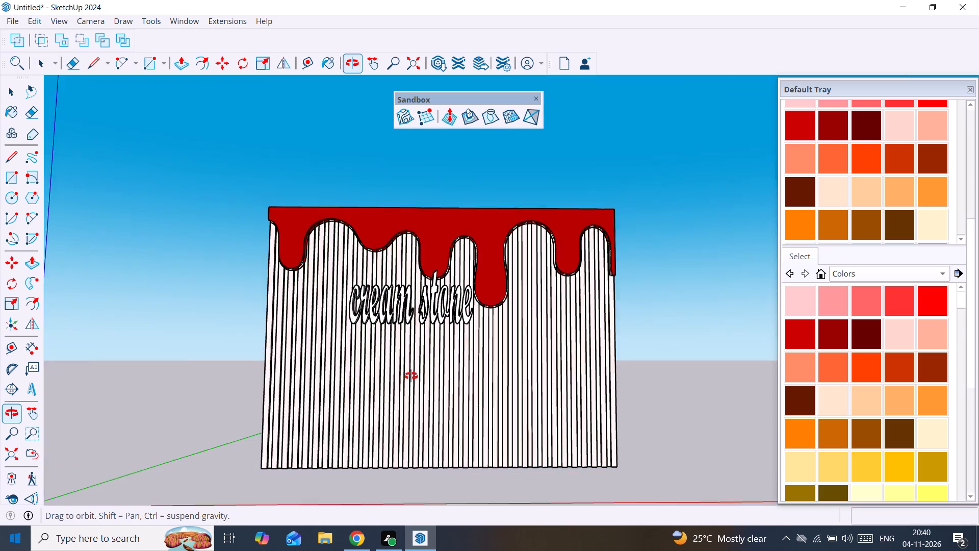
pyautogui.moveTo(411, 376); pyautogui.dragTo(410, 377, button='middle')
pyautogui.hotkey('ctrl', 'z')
# Paint the "cream stone" lettering with the light salmon-orange colour.
pyautogui.scroll(2, 421, 334)
pyautogui.moveTo(418, 326); pyautogui.dragTo(621, 353, button='middle')
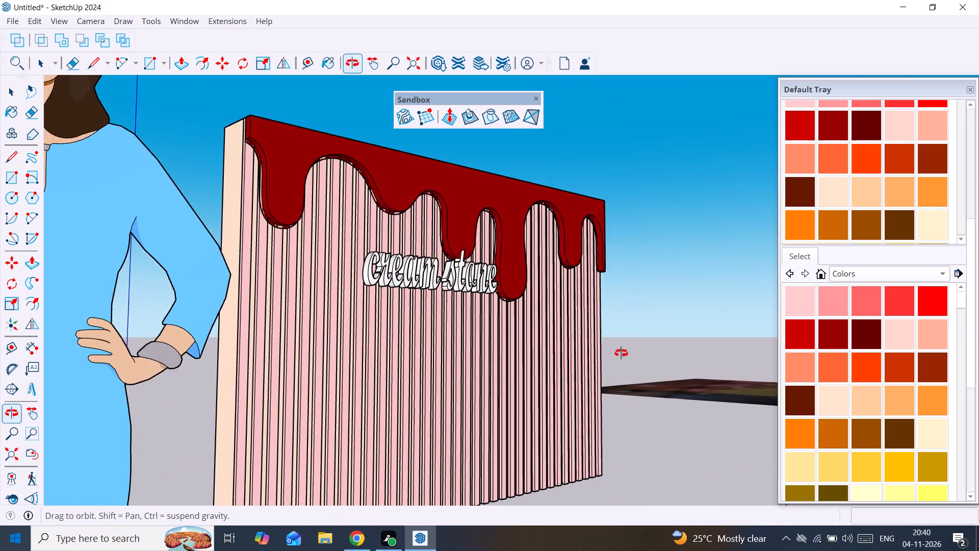
pyautogui.moveTo(621, 353); pyautogui.dragTo(475, 371, button='middle')
pyautogui.scroll(4, 388, 279)
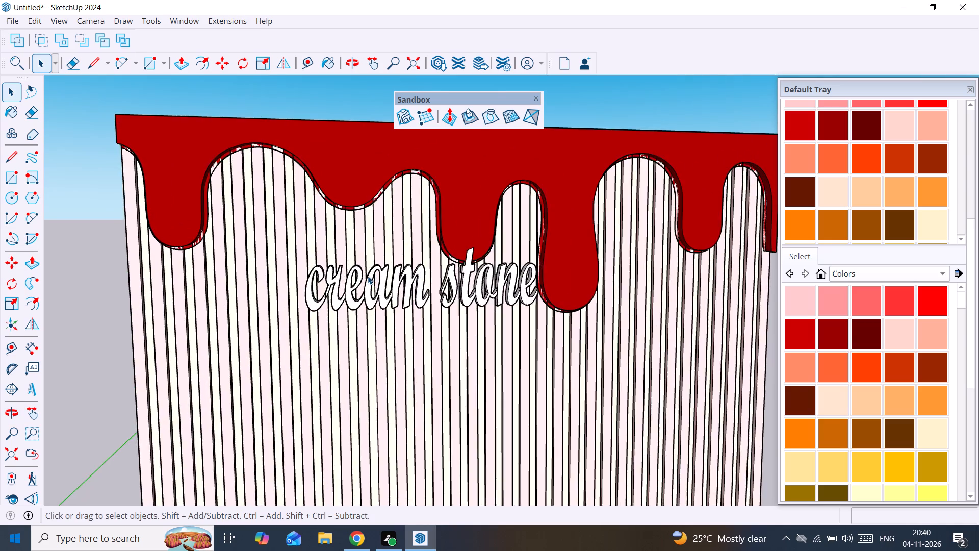
pyautogui.scroll(4, 368, 275)
pyautogui.moveTo(369, 276); pyautogui.dragTo(537, 362, button='middle')
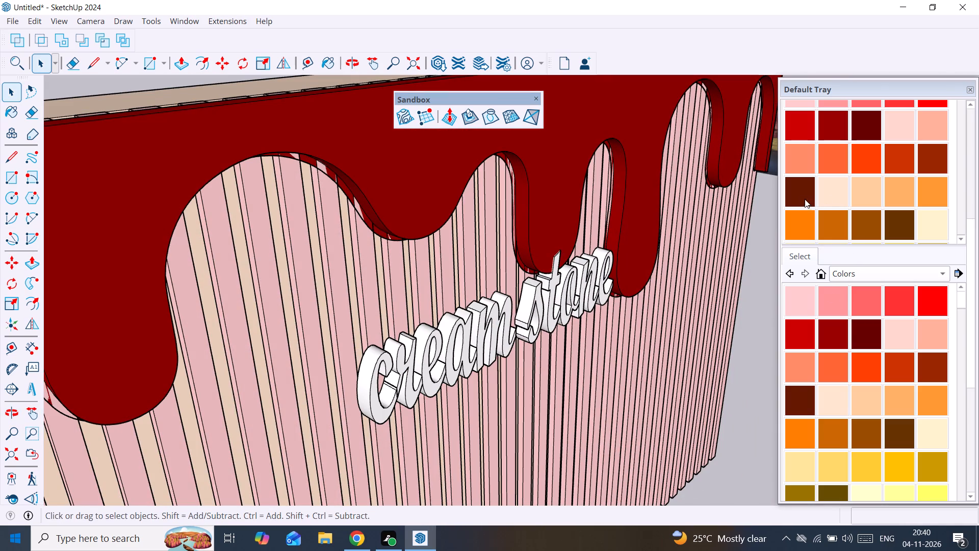
pyautogui.click(804, 161)
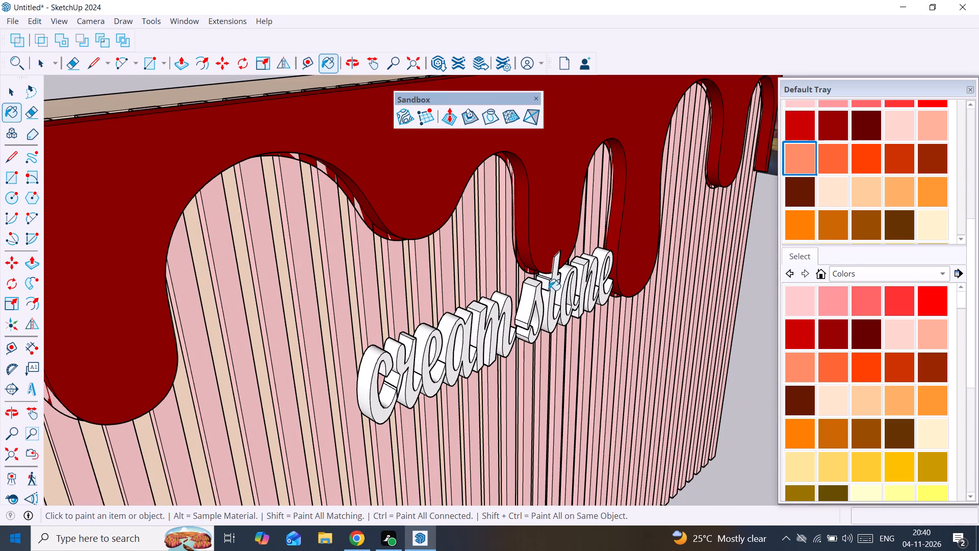
pyautogui.moveTo(526, 294); pyautogui.dragTo(532, 295)
# Move the lettering about 1' down the ribbed panel so it sits clear below the drips, and deselect it.
pyautogui.moveTo(538, 294); pyautogui.dragTo(406, 270, button='middle')
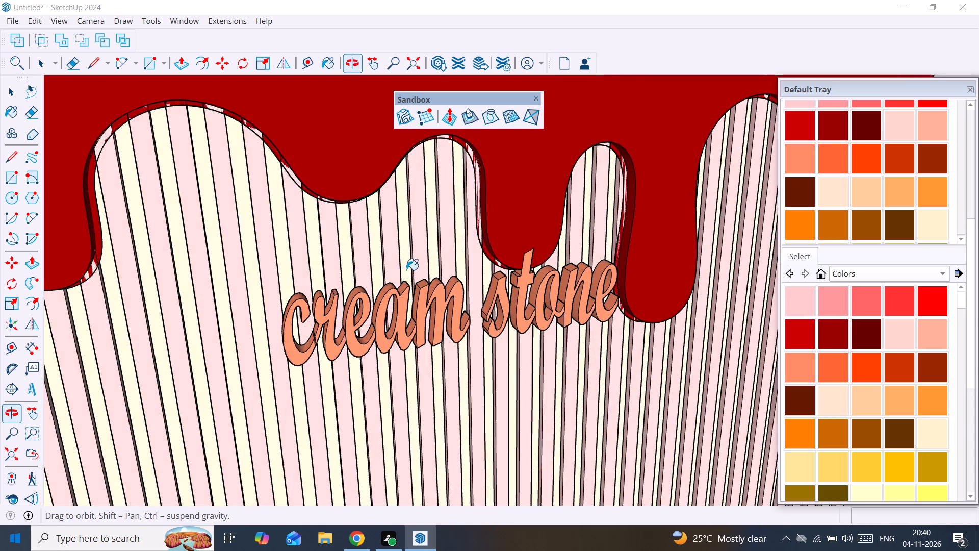
pyautogui.scroll(-13, 440, 259)
pyautogui.scroll(1, 509, 319)
pyautogui.moveTo(487, 302); pyautogui.dragTo(481, 296, button='middle')
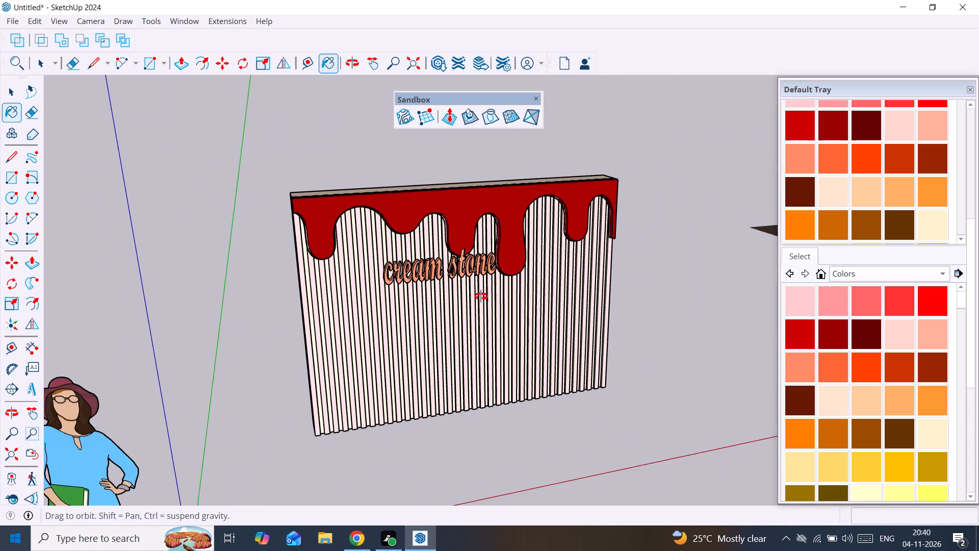
pyautogui.moveTo(481, 296); pyautogui.dragTo(462, 282, button='middle')
pyautogui.scroll(4, 462, 282)
pyautogui.press('space')
pyautogui.click(462, 264)
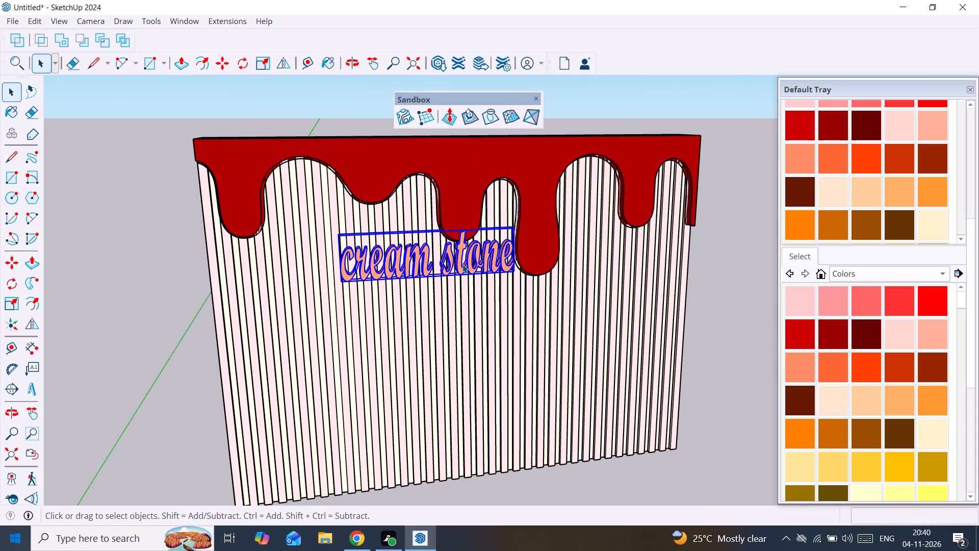
pyautogui.press('m')
pyautogui.click(462, 264)
pyautogui.click(474, 313)
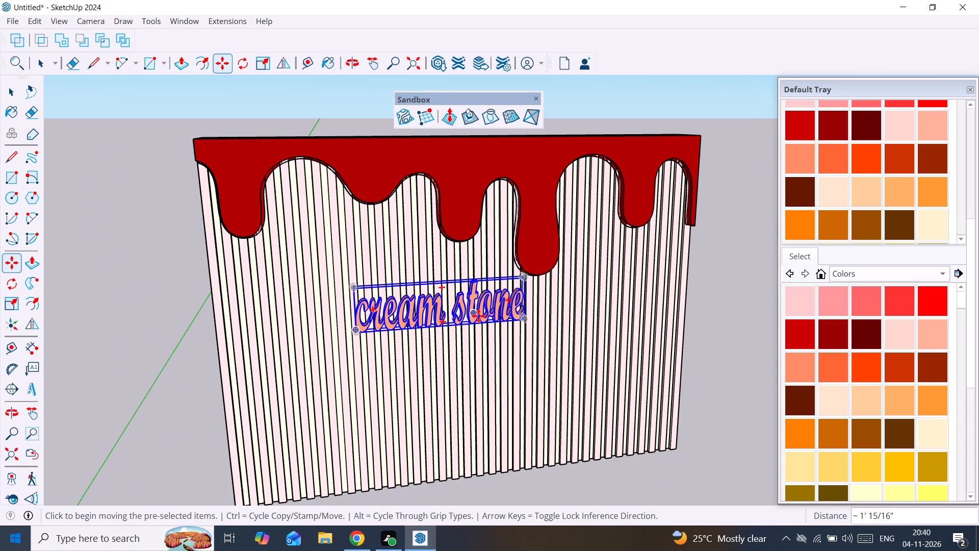
pyautogui.press('space')
pyautogui.scroll(-7, 479, 317)
pyautogui.scroll(3, 471, 312)
pyautogui.moveTo(466, 306); pyautogui.dragTo(435, 265, button='middle')
pyautogui.click(686, 291)
pyautogui.scroll(4, 536, 323)
pyautogui.scroll(1, 461, 316)
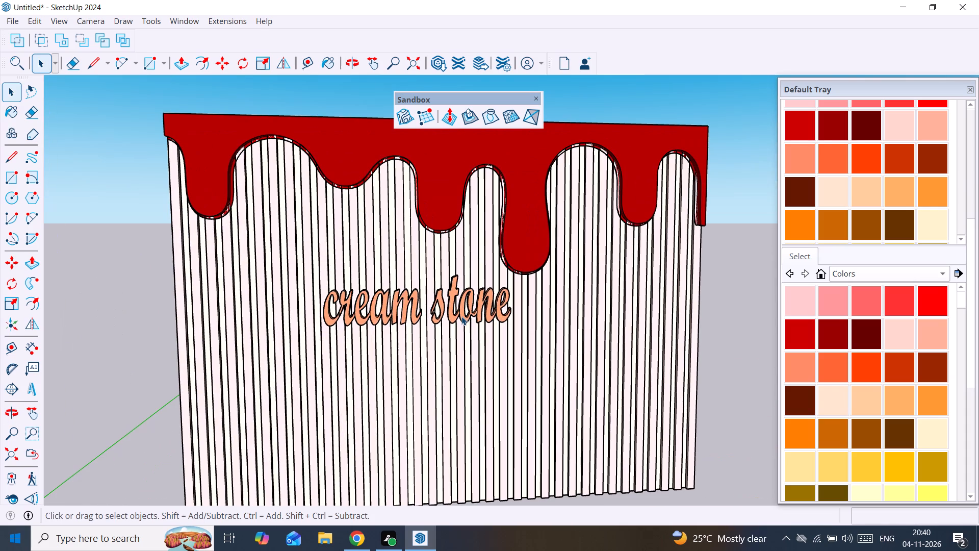
# Save the model in Documents under the file name "cream stone".
pyautogui.scroll(-12, 437, 298)
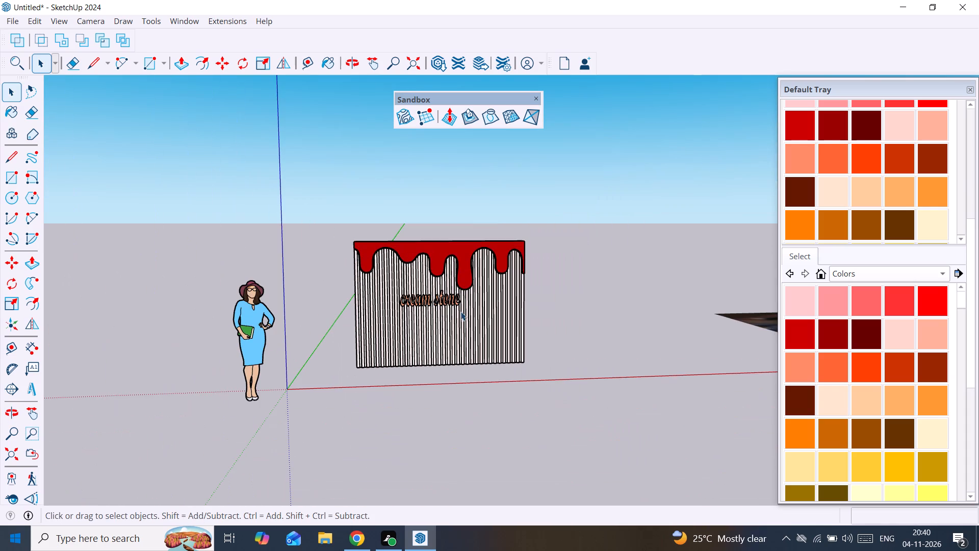
pyautogui.hotkey('ctrl', 's')
pyautogui.hotkey('ctrl', 's')
pyautogui.hotkey('ctrl', 's')
pyautogui.hotkey('ctrl', 's')
pyautogui.hotkey('ctrl', 's')
pyautogui.hotkey('ctrl', 's')
pyautogui.hotkey('ctrl', 's')
pyautogui.hotkey('ctrl', 's')
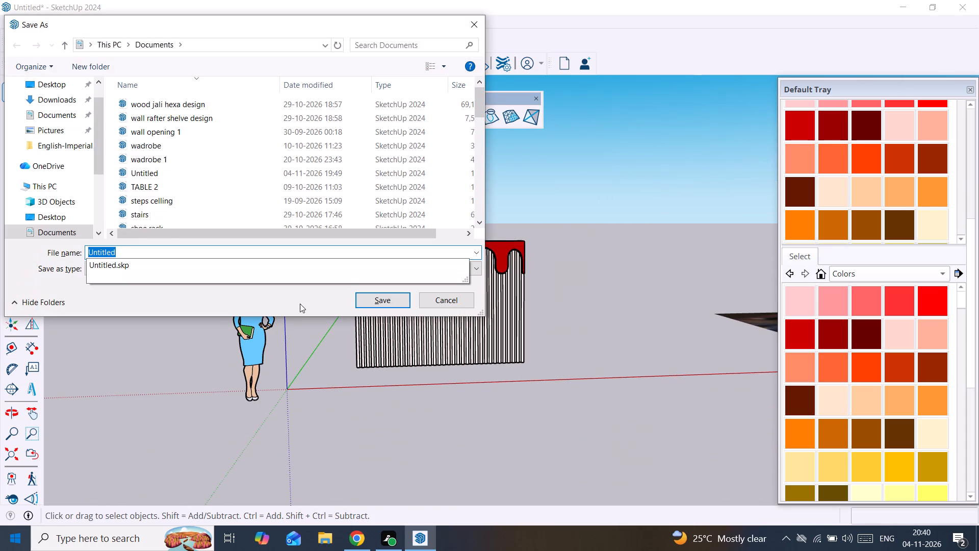
pyautogui.click(448, 254)
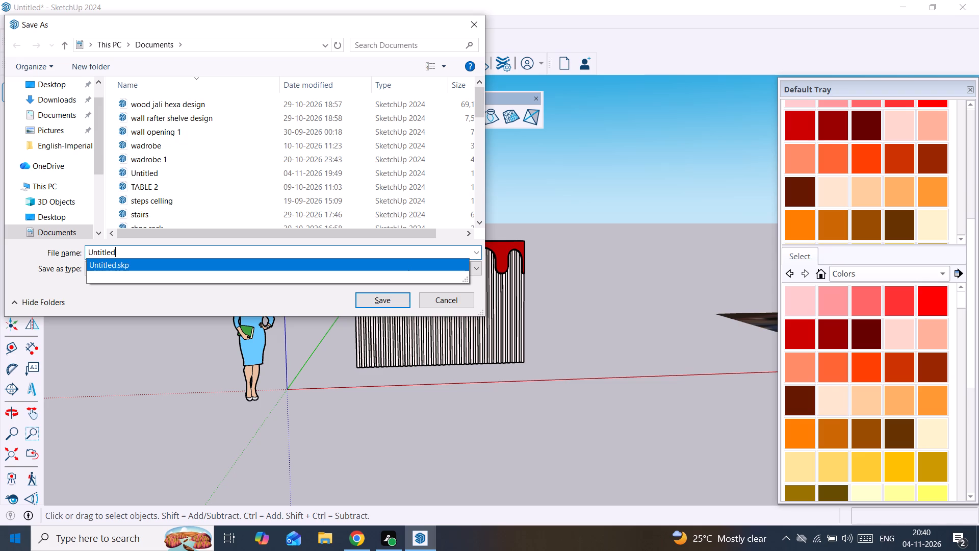
pyautogui.press('BackSpace')
pyautogui.press('BackSpace')
pyautogui.press('BackSpace')
pyautogui.press('BackSpace')
pyautogui.press('BackSpace')
pyautogui.press('BackSpace')
pyautogui.press('BackSpace')
pyautogui.press('BackSpace')
pyautogui.press('BackSpace')
pyautogui.press('BackSpace')
pyautogui.press('BackSpace')
pyautogui.press('BackSpace')
pyautogui.press('BackSpace')
pyautogui.press('BackSpace')
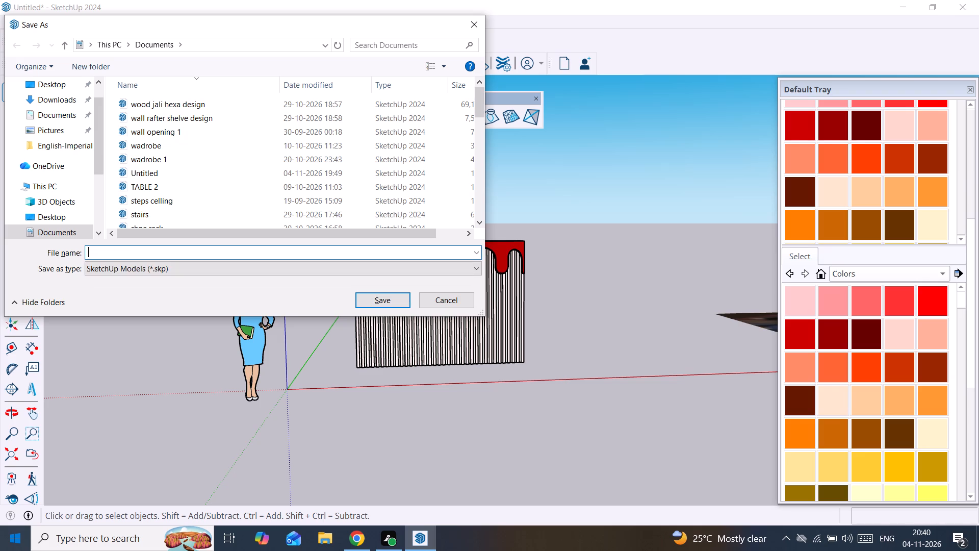
pyautogui.write('cream st')
pyautogui.write('one')
pyautogui.press('Return')
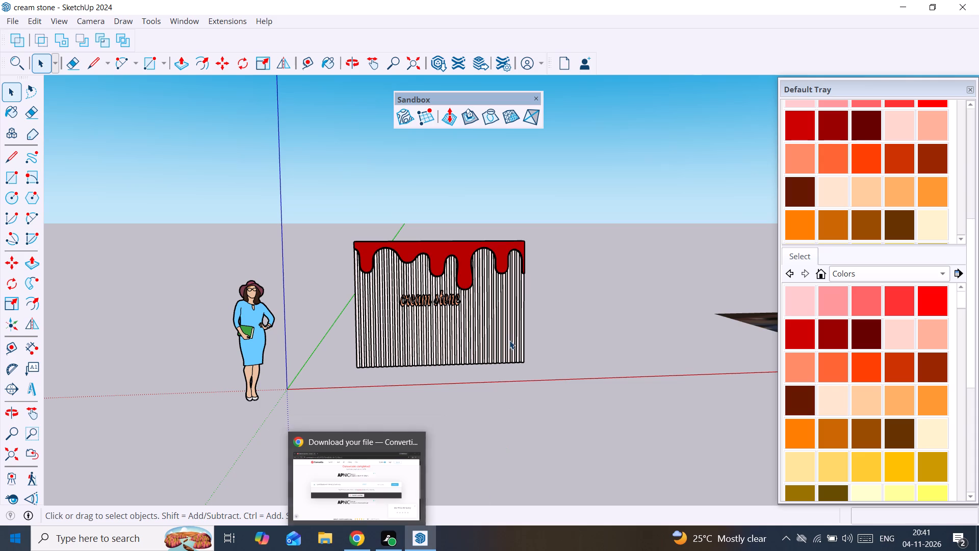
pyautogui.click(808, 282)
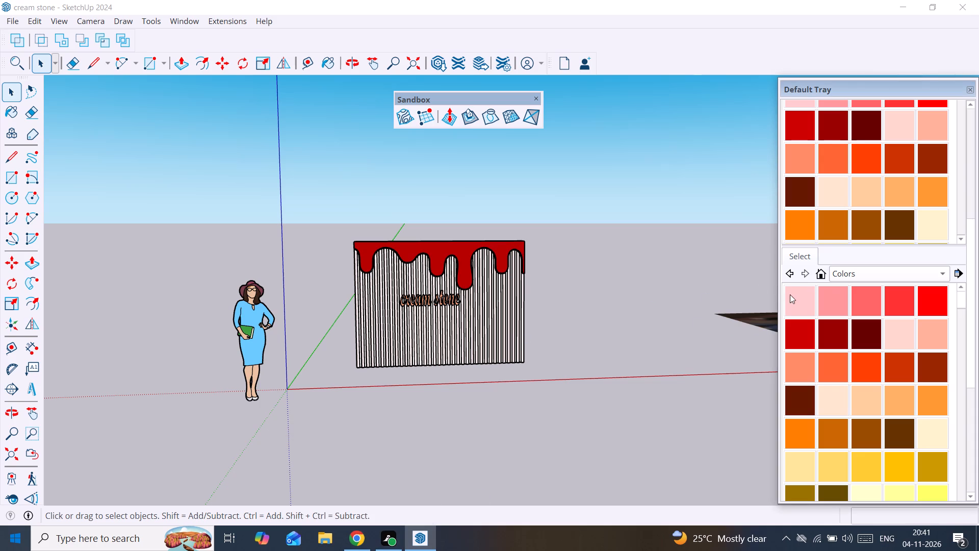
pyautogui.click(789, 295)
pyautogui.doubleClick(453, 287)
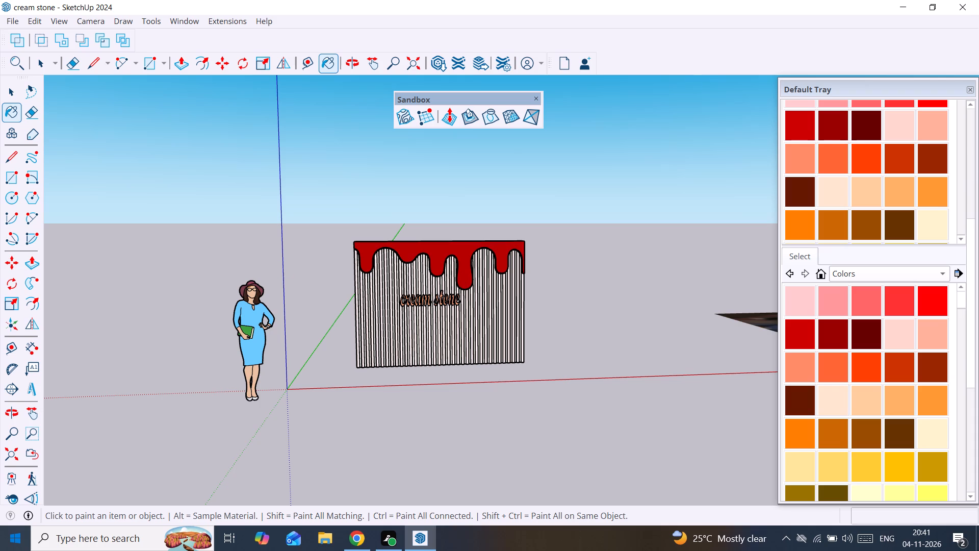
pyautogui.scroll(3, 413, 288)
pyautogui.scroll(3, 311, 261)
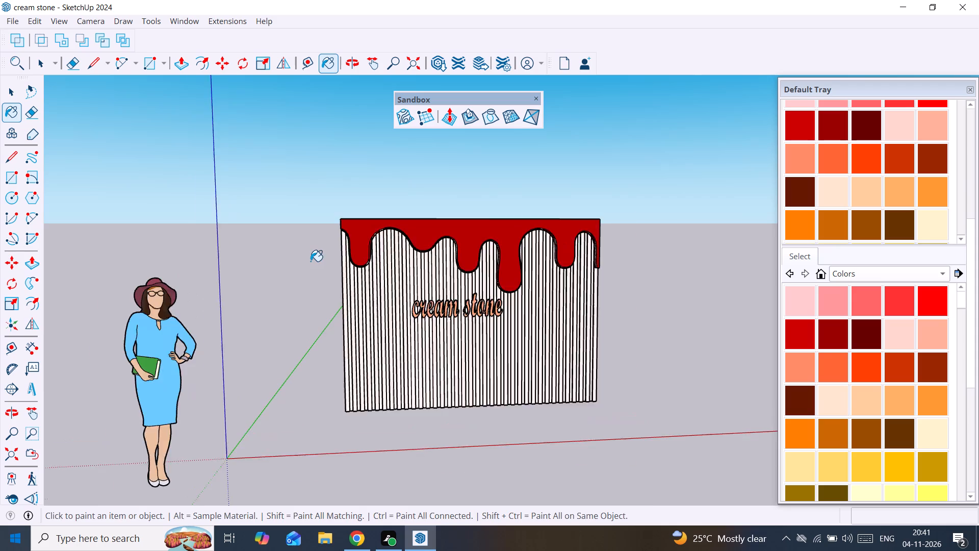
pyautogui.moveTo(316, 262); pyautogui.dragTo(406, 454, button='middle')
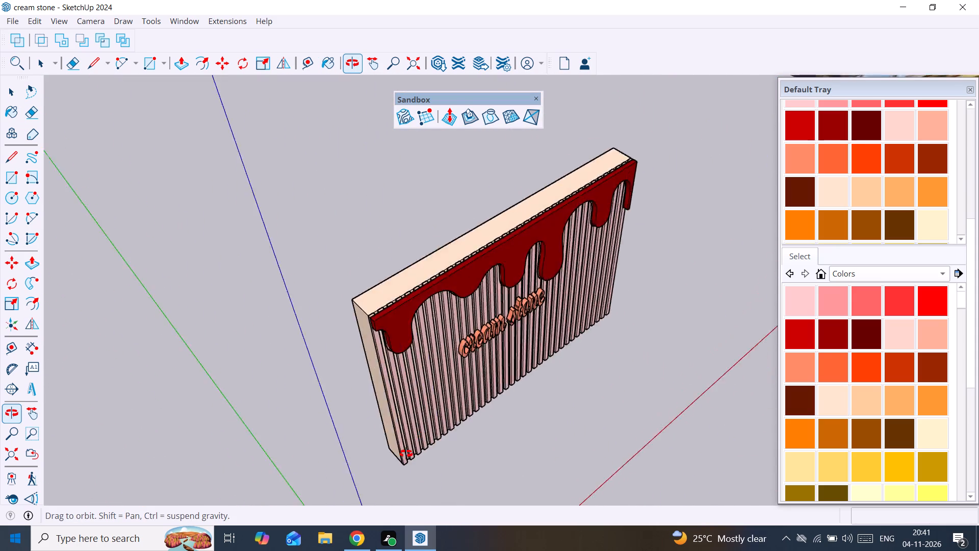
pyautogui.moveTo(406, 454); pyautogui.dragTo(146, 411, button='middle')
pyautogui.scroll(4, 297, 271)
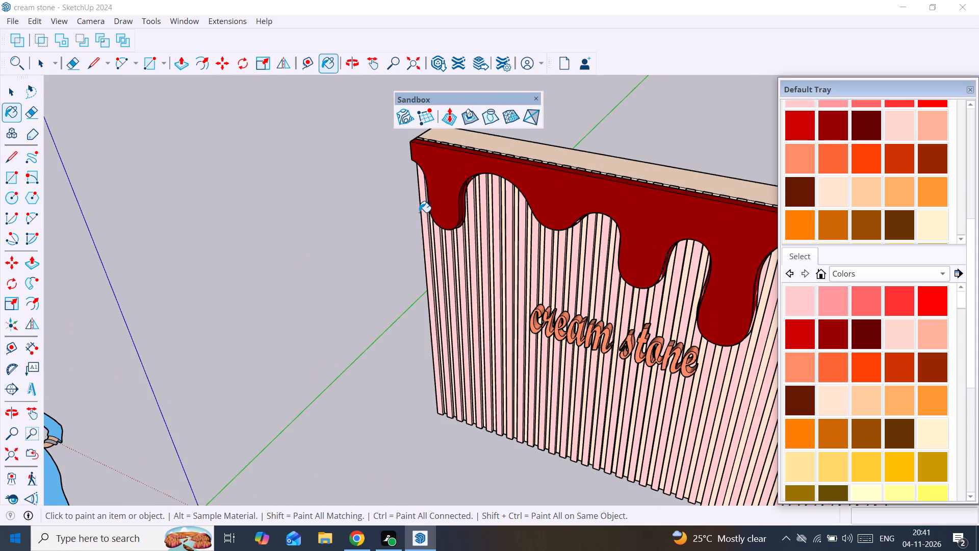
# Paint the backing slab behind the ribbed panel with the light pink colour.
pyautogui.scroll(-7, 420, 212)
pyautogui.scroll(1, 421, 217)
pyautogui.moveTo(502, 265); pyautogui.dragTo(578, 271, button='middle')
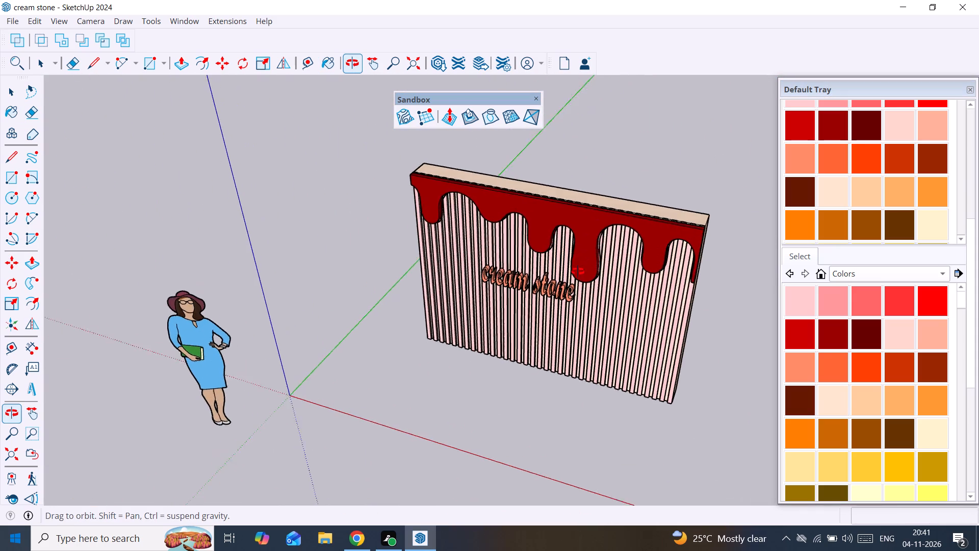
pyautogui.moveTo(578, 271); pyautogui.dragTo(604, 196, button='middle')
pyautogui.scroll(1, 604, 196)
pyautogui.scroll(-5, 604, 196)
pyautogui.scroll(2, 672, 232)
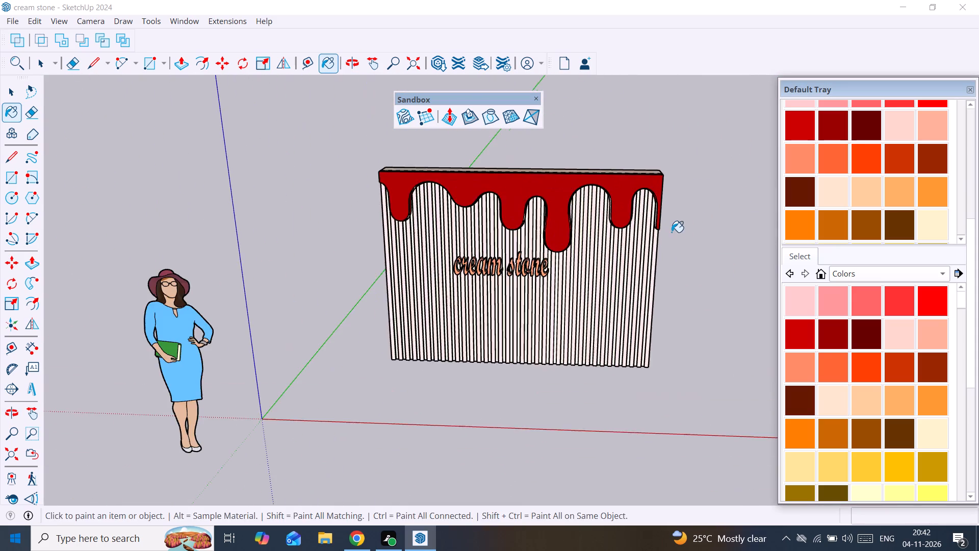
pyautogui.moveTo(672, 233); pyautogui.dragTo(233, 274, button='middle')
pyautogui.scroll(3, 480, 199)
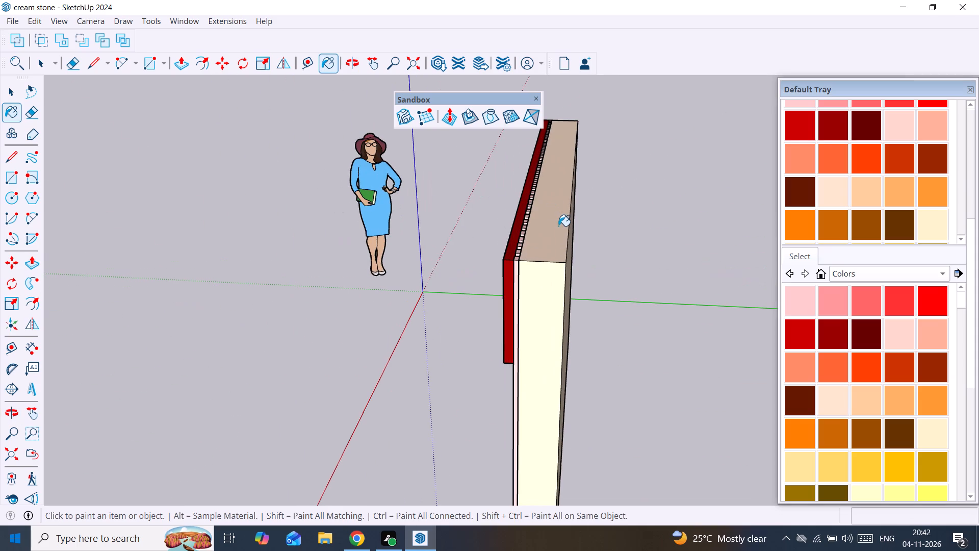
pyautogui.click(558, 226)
# Repaint the backing slab behind the ribs with the lightest peach-cream colour.
pyautogui.moveTo(522, 247); pyautogui.dragTo(645, 237, button='middle')
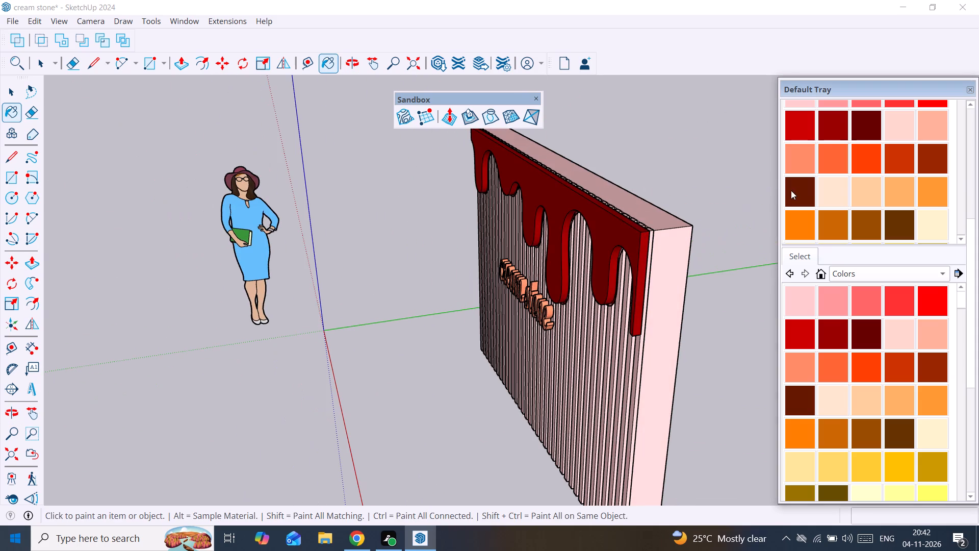
pyautogui.click(823, 189)
pyautogui.click(678, 229)
# Examine the painted panel, drip trim and lettering from the side, front and above.
pyautogui.scroll(2, 679, 233)
pyautogui.moveTo(681, 238); pyautogui.dragTo(632, 241, button='middle')
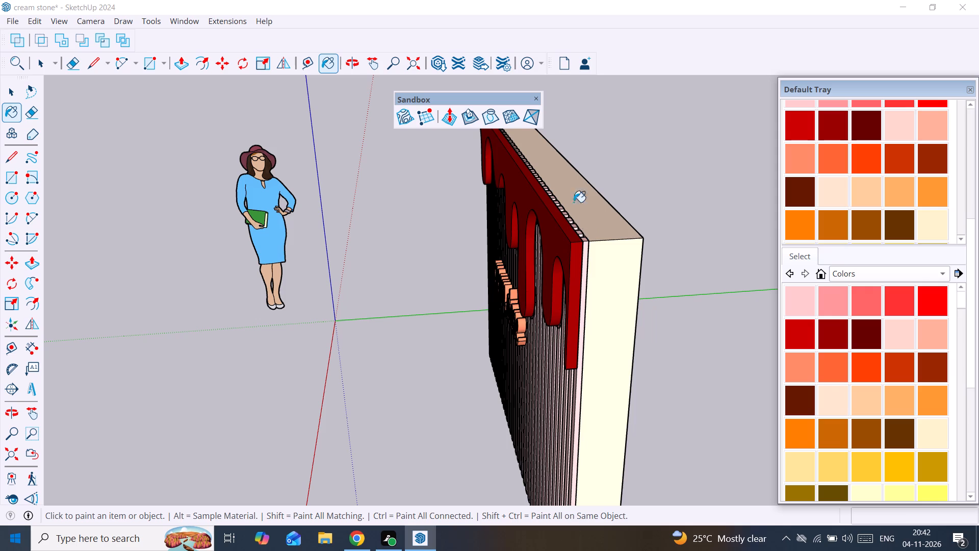
pyautogui.scroll(-5, 273, 324)
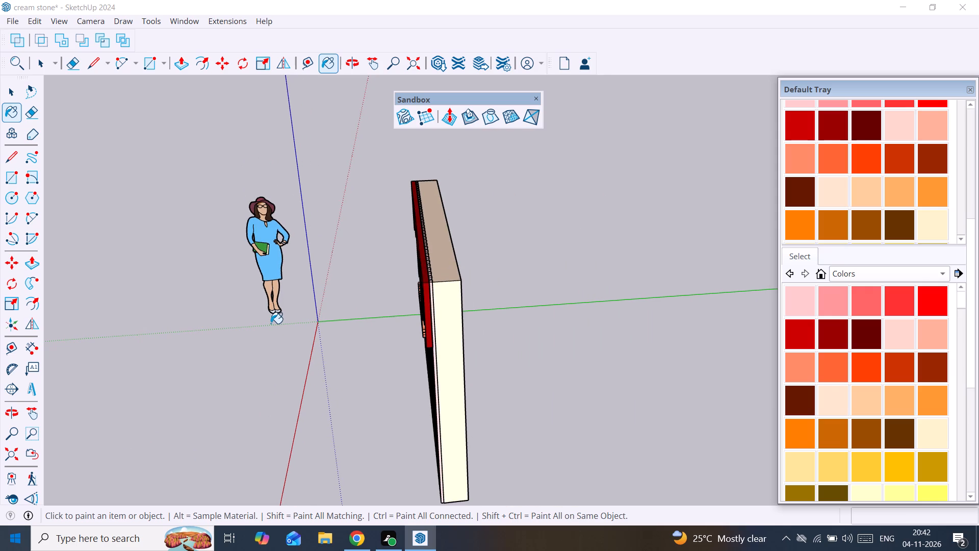
pyautogui.moveTo(272, 323); pyautogui.dragTo(547, 245, button='middle')
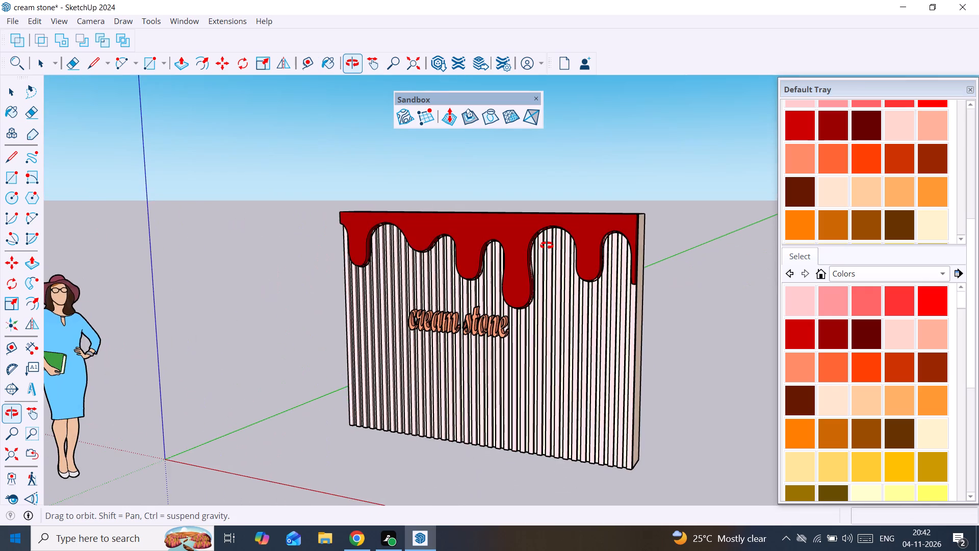
pyautogui.moveTo(547, 245); pyautogui.dragTo(593, 261, button='middle')
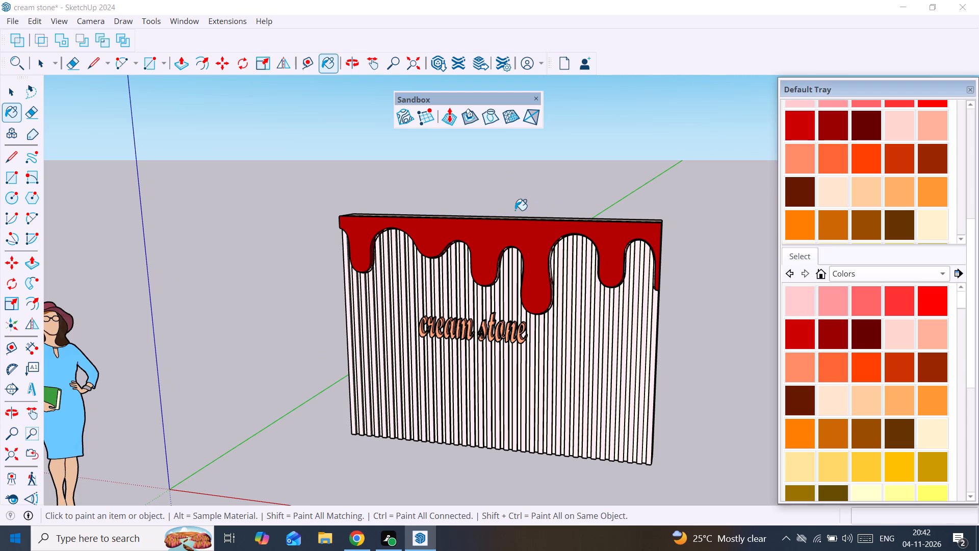
pyautogui.scroll(1, 518, 212)
pyautogui.moveTo(519, 214); pyautogui.dragTo(538, 240, button='middle')
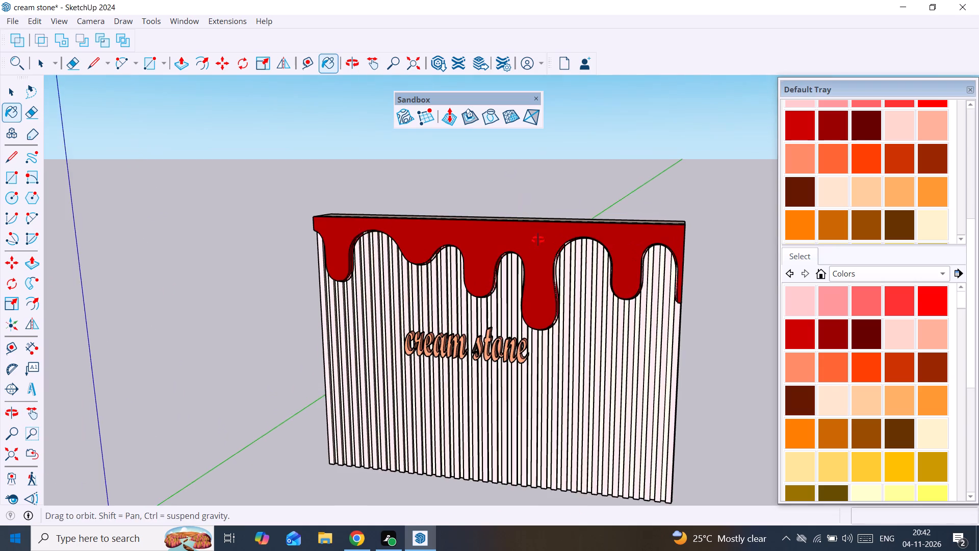
pyautogui.moveTo(538, 240); pyautogui.dragTo(486, 370, button='middle')
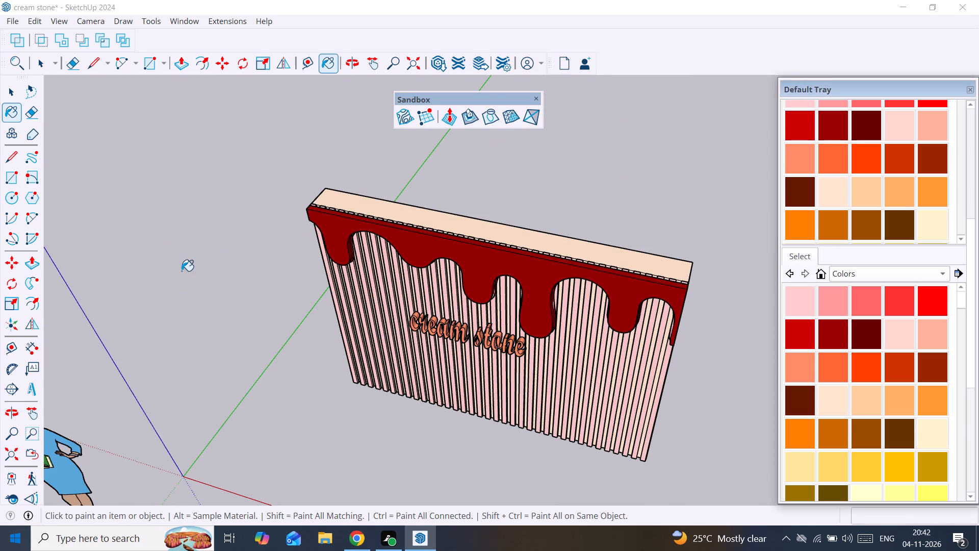
pyautogui.scroll(2, 172, 272)
pyautogui.moveTo(172, 273); pyautogui.dragTo(347, 265, button='middle')
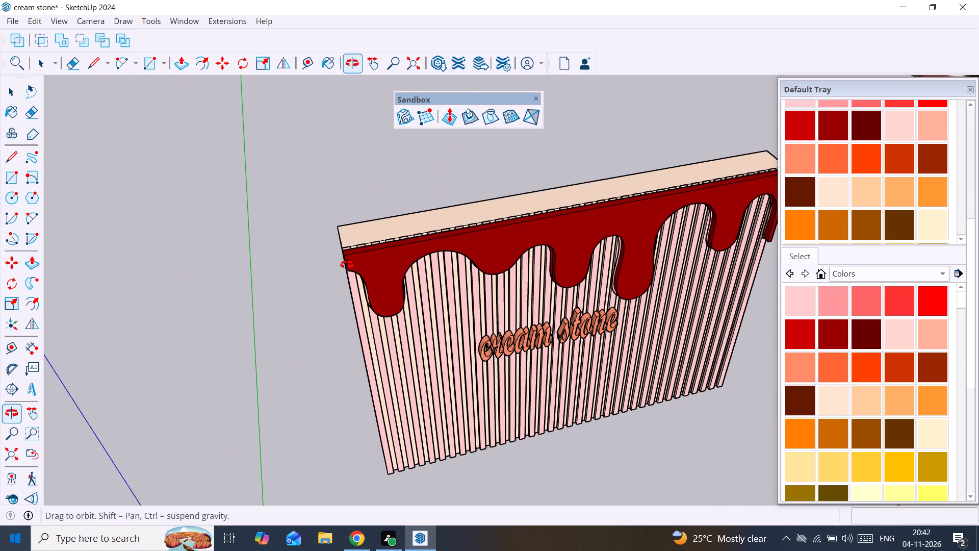
pyautogui.moveTo(347, 265); pyautogui.dragTo(259, 240, button='middle')
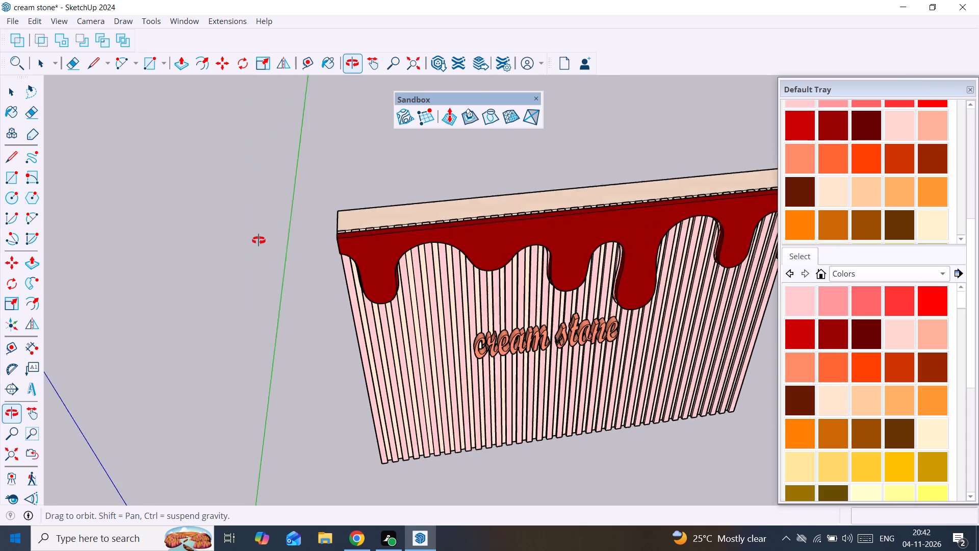
pyautogui.moveTo(259, 240); pyautogui.dragTo(253, 238, button='middle')
pyautogui.scroll(-4, 253, 237)
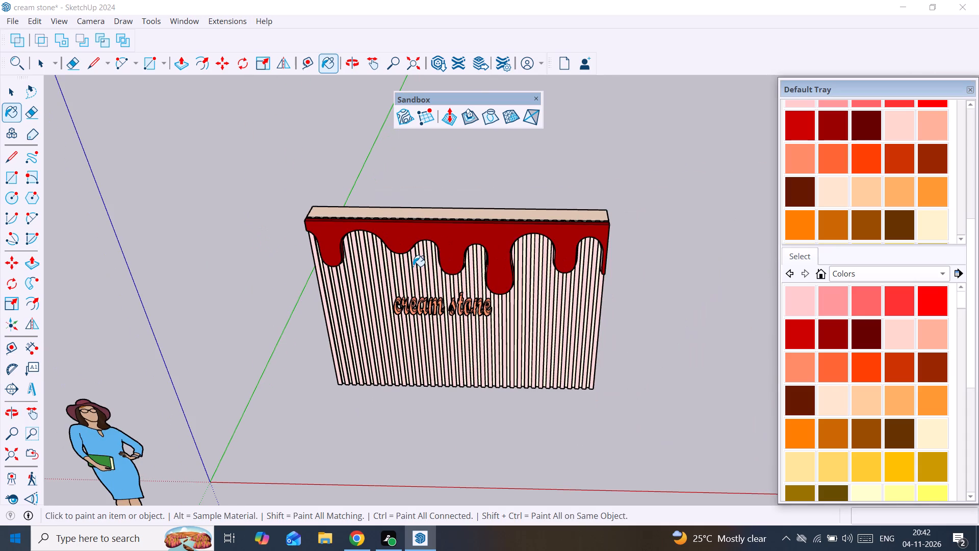
pyautogui.scroll(1, 413, 266)
pyautogui.moveTo(413, 267); pyautogui.dragTo(413, 221, button='middle')
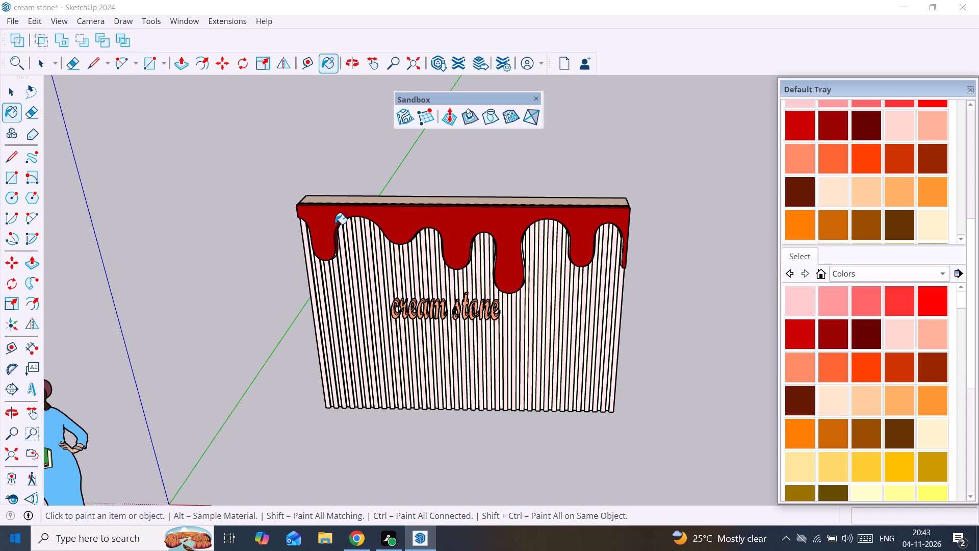
pyautogui.scroll(1, 336, 225)
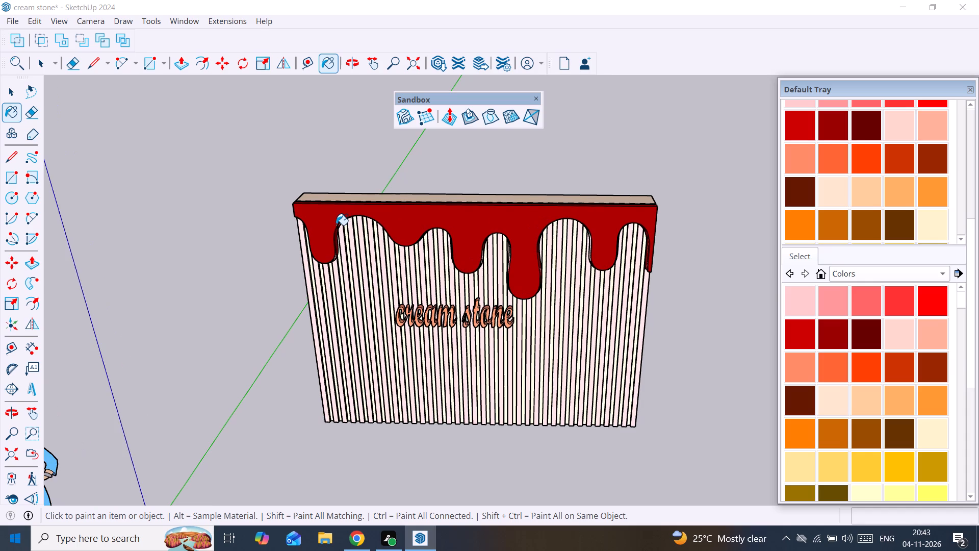
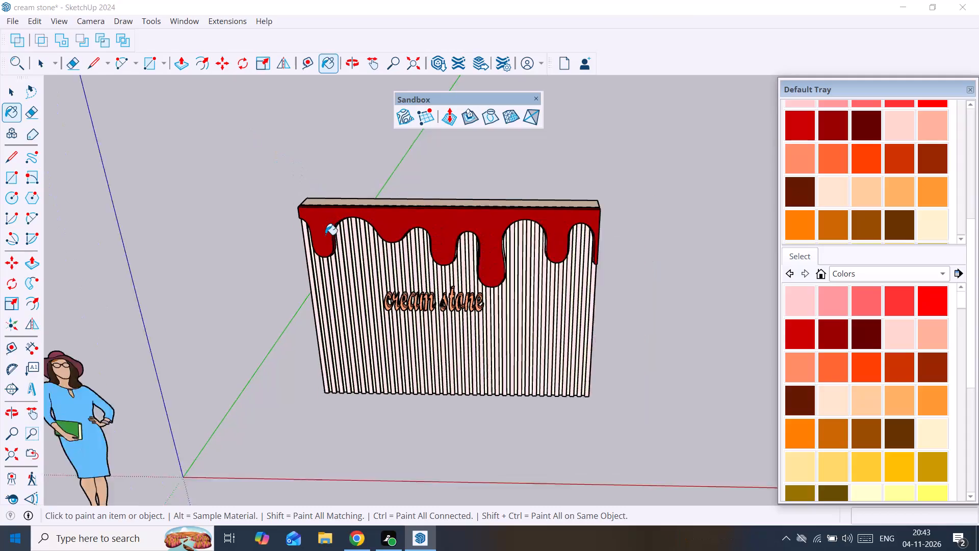
# Paint the backing board behind the fluted cream stone panel with an orange swatch from the Colors collection.
pyautogui.press('space')
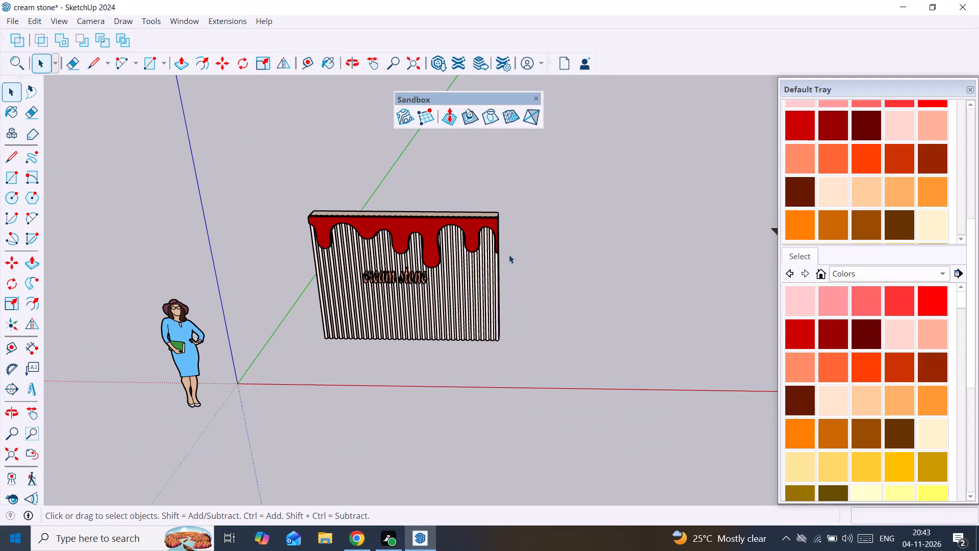
pyautogui.scroll(2, 509, 256)
pyautogui.moveTo(509, 256); pyautogui.dragTo(405, 320, button='middle')
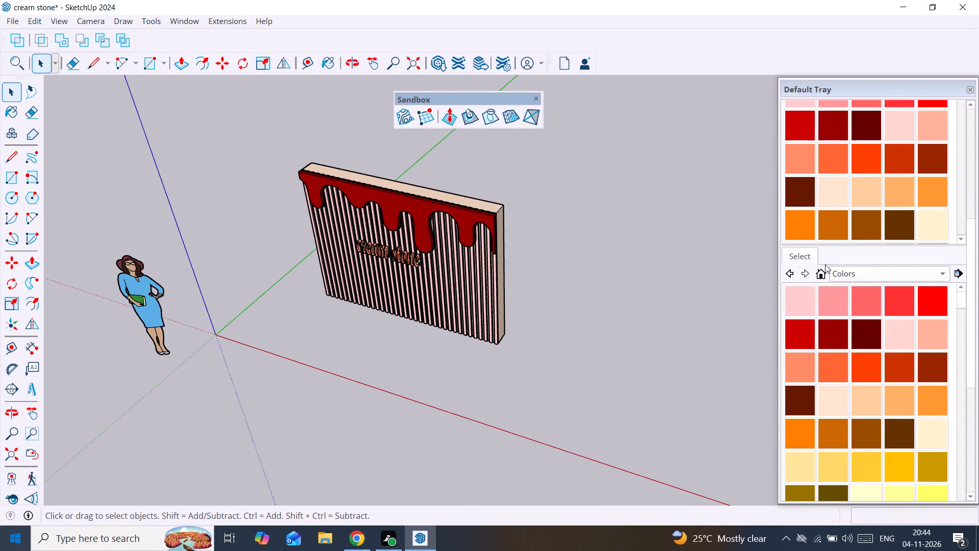
pyautogui.scroll(1, 825, 264)
pyautogui.moveTo(851, 215); pyautogui.dragTo(847, 220)
pyautogui.scroll(3, 568, 212)
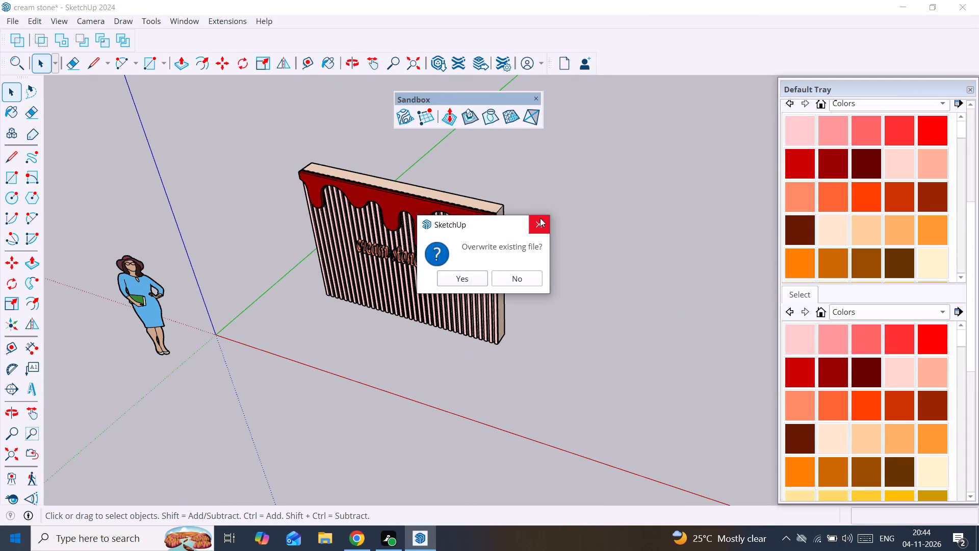
pyautogui.click(790, 196)
pyautogui.click(539, 214)
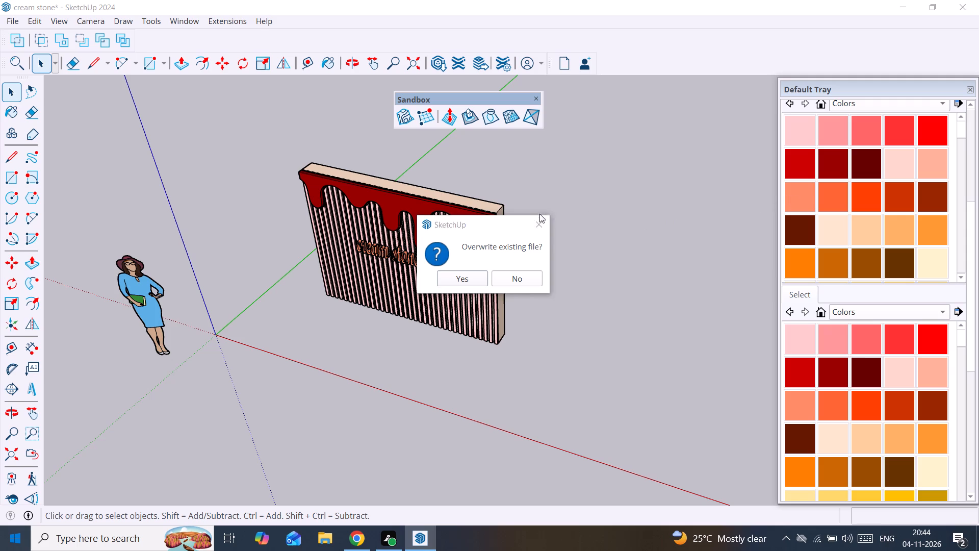
pyautogui.click(535, 216)
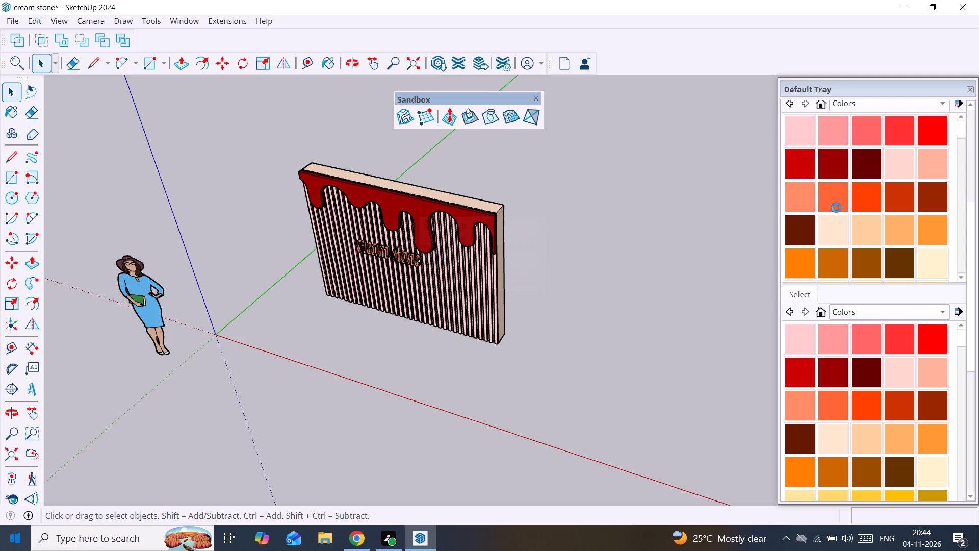
pyautogui.click(836, 208)
pyautogui.click(489, 205)
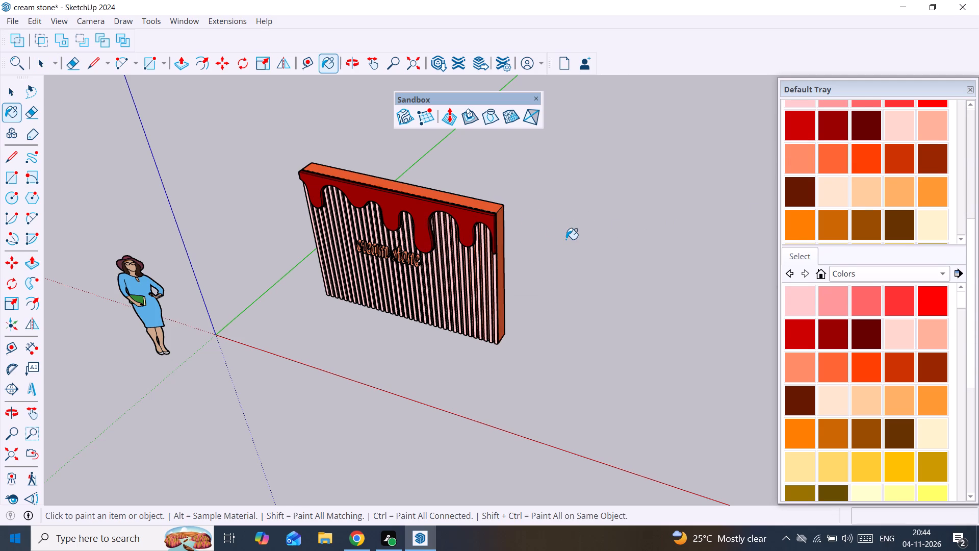
pyautogui.press('space')
pyautogui.click(568, 241)
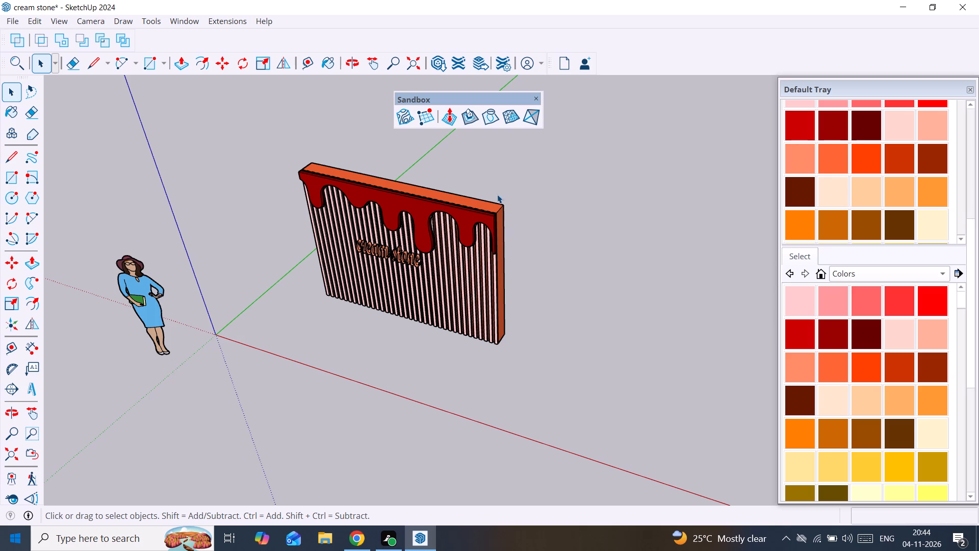
# Select the red dripping-cream piece along the upper front of the panel.
pyautogui.click(470, 214)
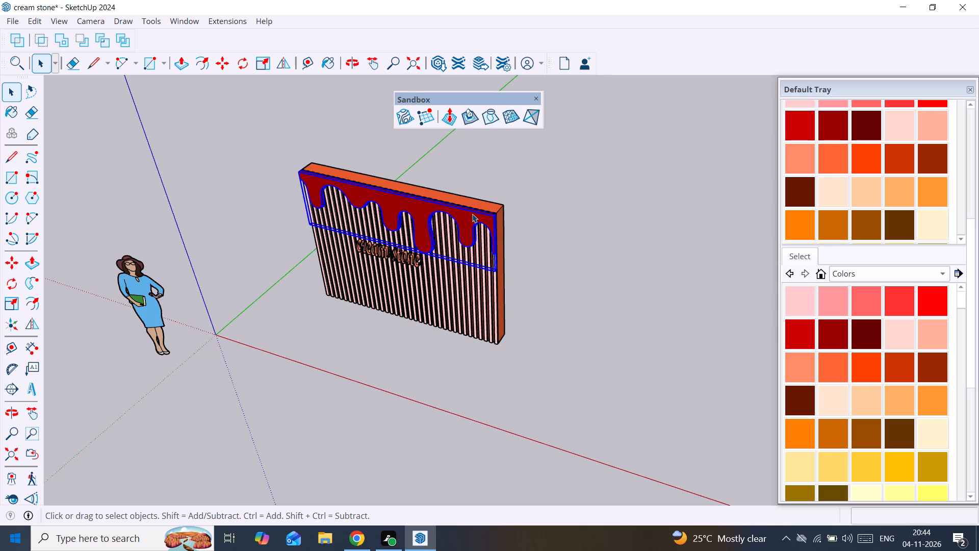
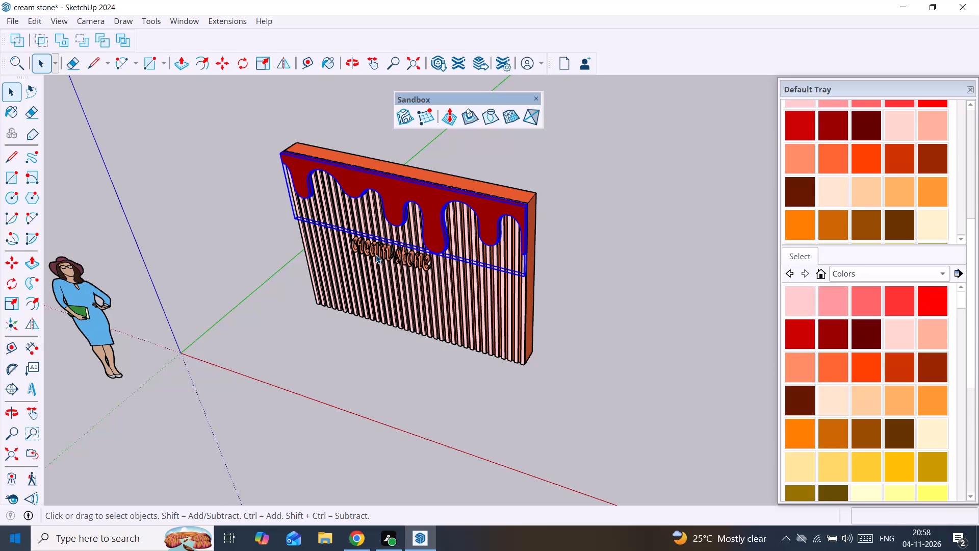
# Repaint the backing board behind the fluted panel with the pale peach swatch from the Colors collection.
pyautogui.scroll(1, 376, 255)
pyautogui.scroll(-3, 376, 255)
pyautogui.moveTo(376, 255); pyautogui.dragTo(494, 272, button='middle')
pyautogui.click(532, 280)
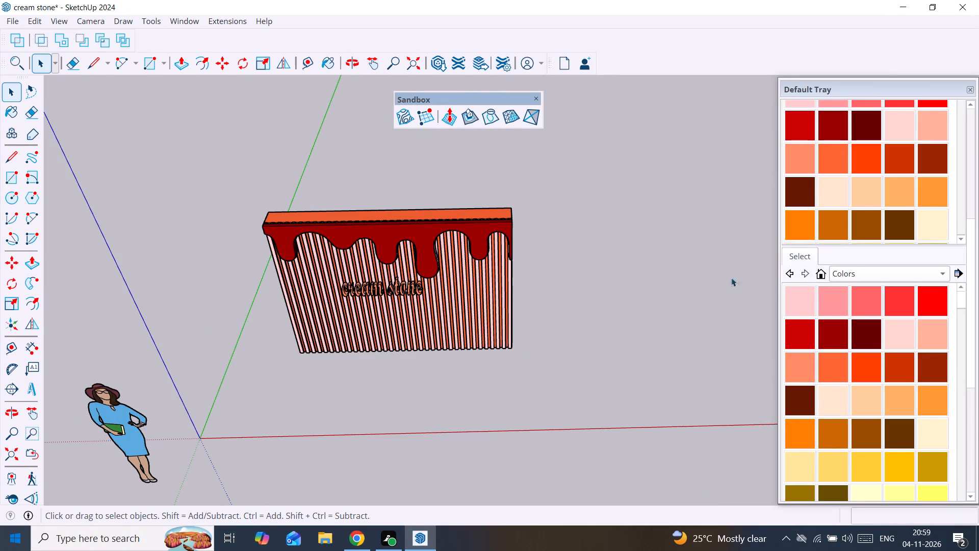
pyautogui.click(817, 184)
pyautogui.click(844, 199)
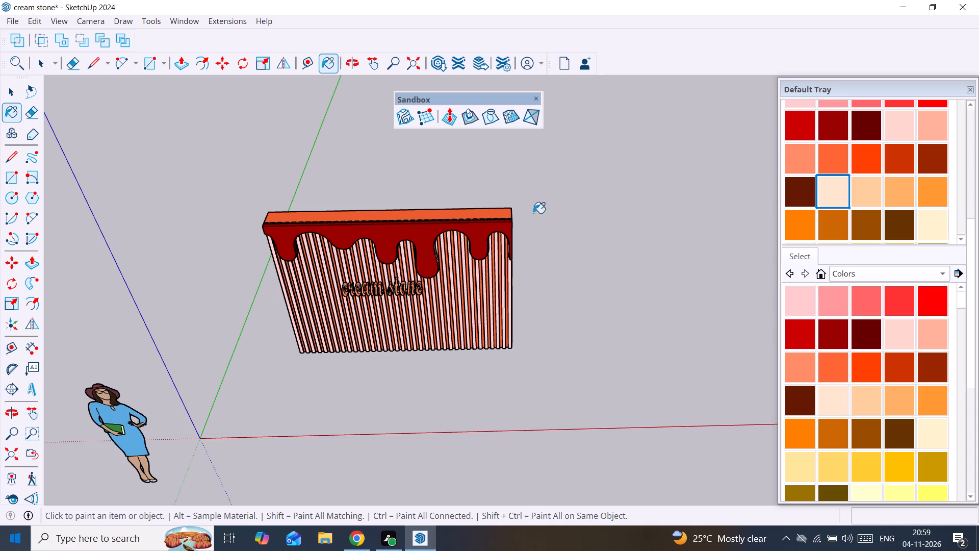
pyautogui.moveTo(495, 211); pyautogui.dragTo(482, 209)
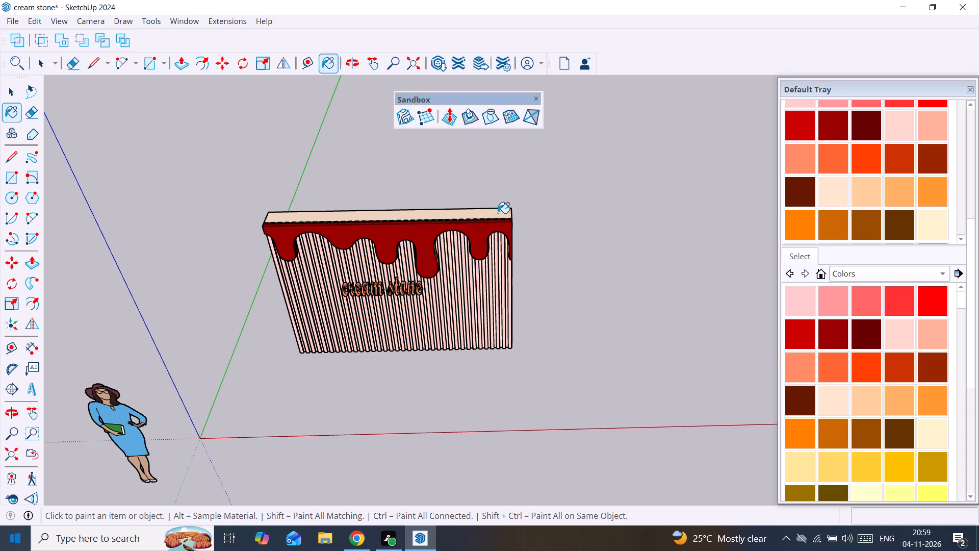
pyautogui.scroll(1, 498, 213)
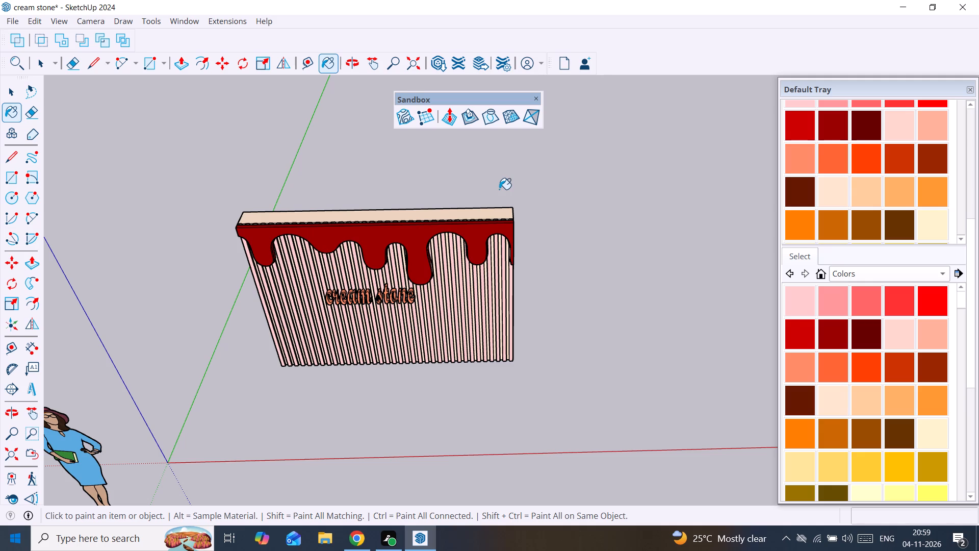
pyautogui.press('space')
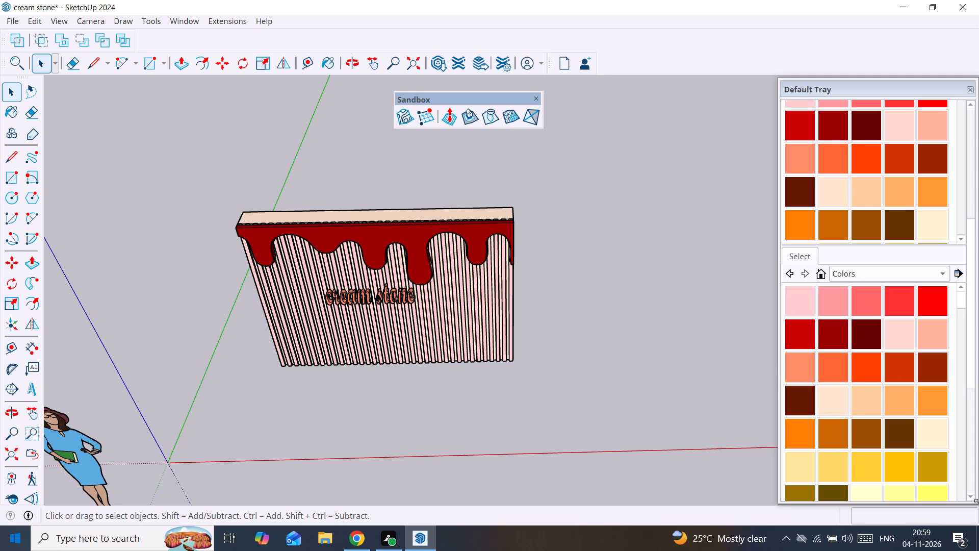
pyautogui.click(634, 197)
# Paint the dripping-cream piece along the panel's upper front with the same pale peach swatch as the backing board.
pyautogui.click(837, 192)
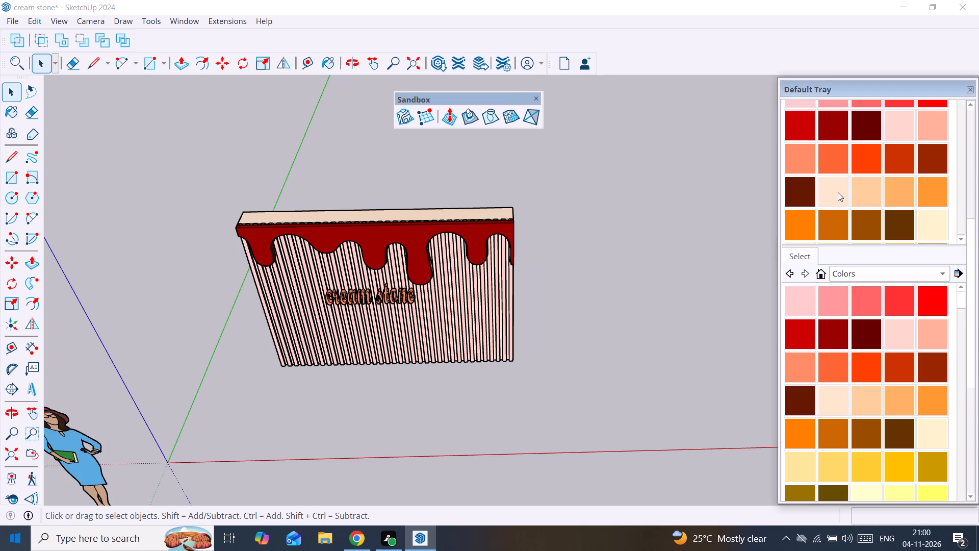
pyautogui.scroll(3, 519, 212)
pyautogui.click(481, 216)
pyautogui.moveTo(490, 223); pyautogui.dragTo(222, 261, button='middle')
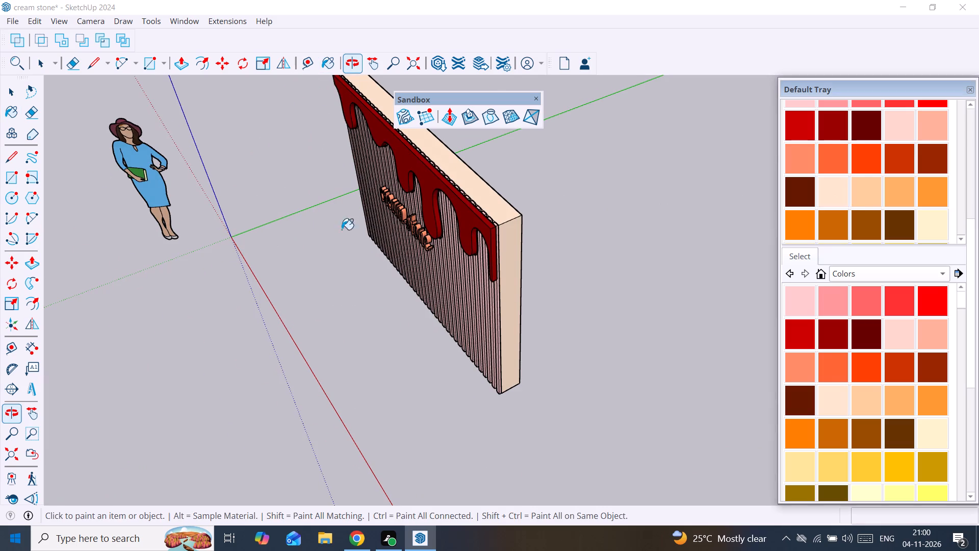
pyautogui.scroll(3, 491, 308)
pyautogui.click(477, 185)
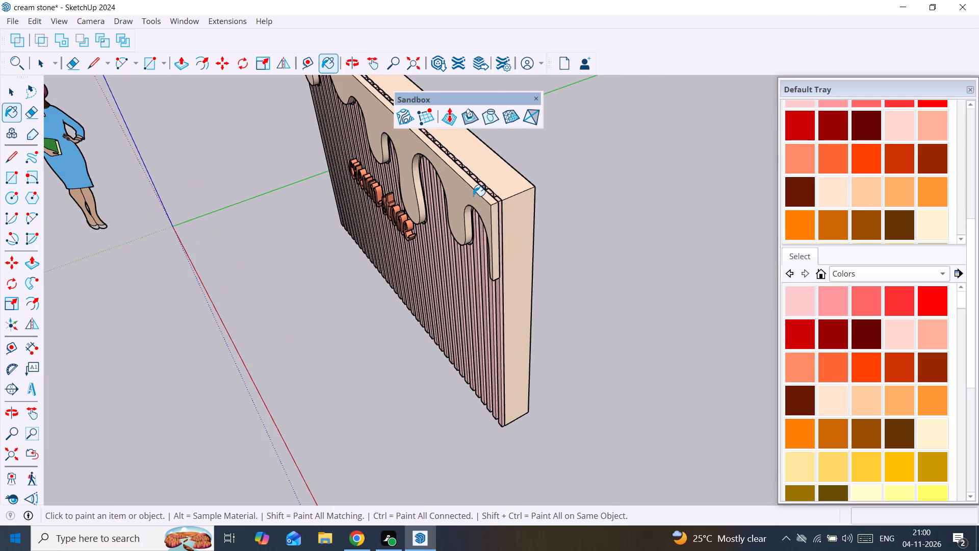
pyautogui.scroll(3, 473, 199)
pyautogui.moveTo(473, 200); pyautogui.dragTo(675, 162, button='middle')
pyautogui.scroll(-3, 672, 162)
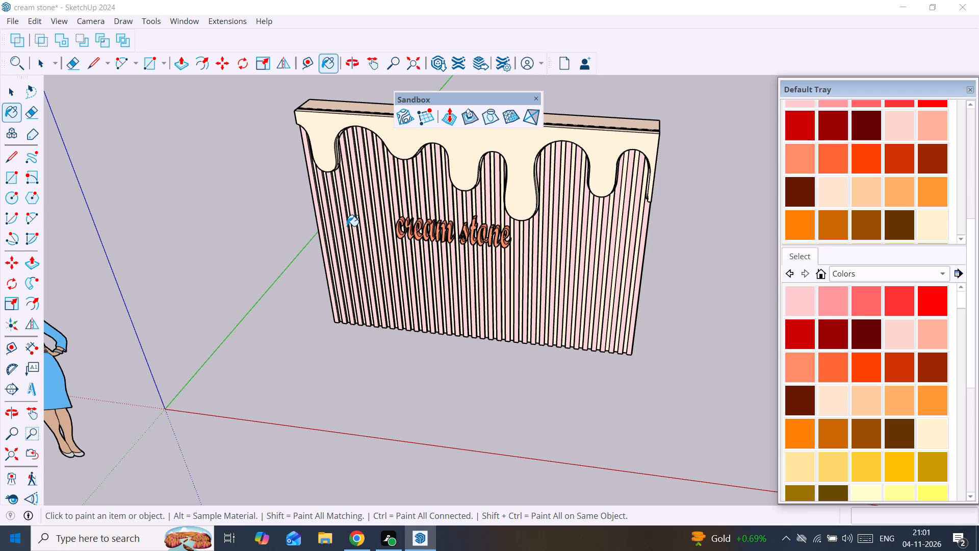
# Paint the dripping-cream piece along the panel's upper front with the dark chocolate-brown swatch.
pyautogui.click(798, 191)
pyautogui.click(607, 149)
# Examine the recoloured sign from the front and both ends, checking the drips, lettering, flutes and backing board edges.
pyautogui.scroll(1, 318, 236)
pyautogui.moveTo(308, 232); pyautogui.dragTo(623, 136, button='middle')
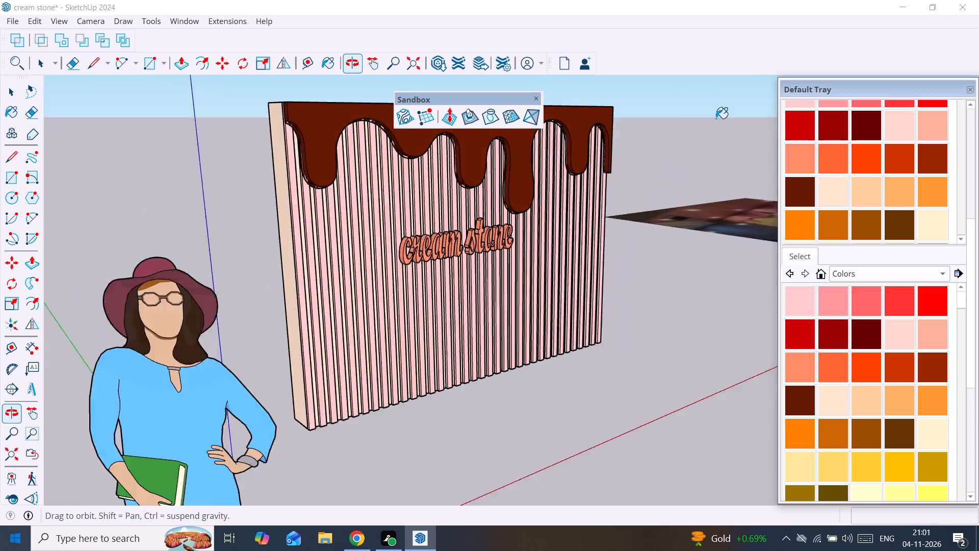
pyautogui.scroll(3, 343, 148)
pyautogui.scroll(3, 305, 132)
pyautogui.moveTo(305, 130); pyautogui.dragTo(434, 186, button='middle')
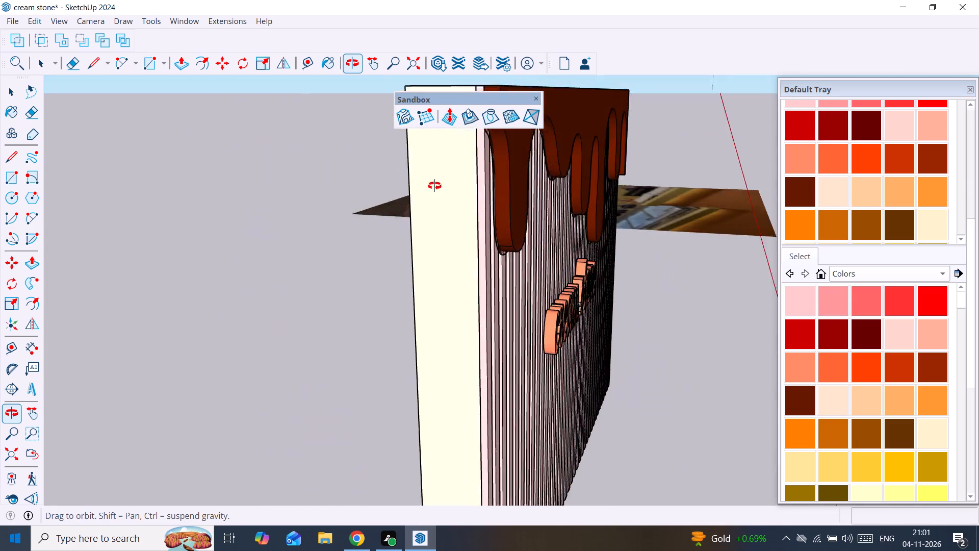
pyautogui.moveTo(434, 186); pyautogui.dragTo(334, 304, button='middle')
pyautogui.scroll(3, 447, 295)
pyautogui.moveTo(439, 292); pyautogui.dragTo(190, 207, button='middle')
pyautogui.scroll(-14, 296, 188)
pyautogui.scroll(6, 445, 233)
pyautogui.moveTo(453, 253); pyautogui.dragTo(262, 293, button='middle')
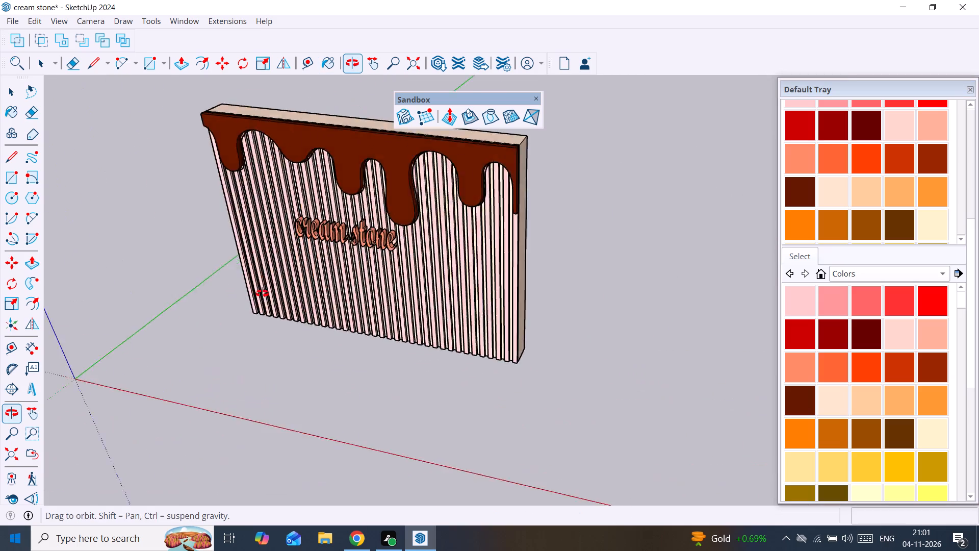
pyautogui.moveTo(262, 293); pyautogui.dragTo(149, 305, button='middle')
pyautogui.moveTo(149, 305); pyautogui.dragTo(454, 284, button='middle')
pyautogui.scroll(2, 457, 265)
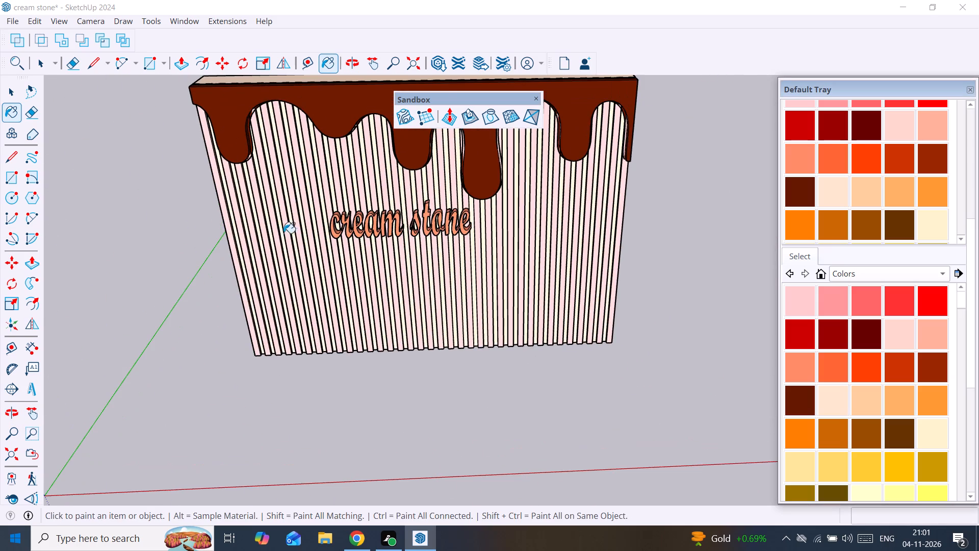
pyautogui.scroll(3, 225, 230)
pyautogui.moveTo(225, 230); pyautogui.dragTo(523, 263, button='middle')
pyautogui.middleClick(523, 263)
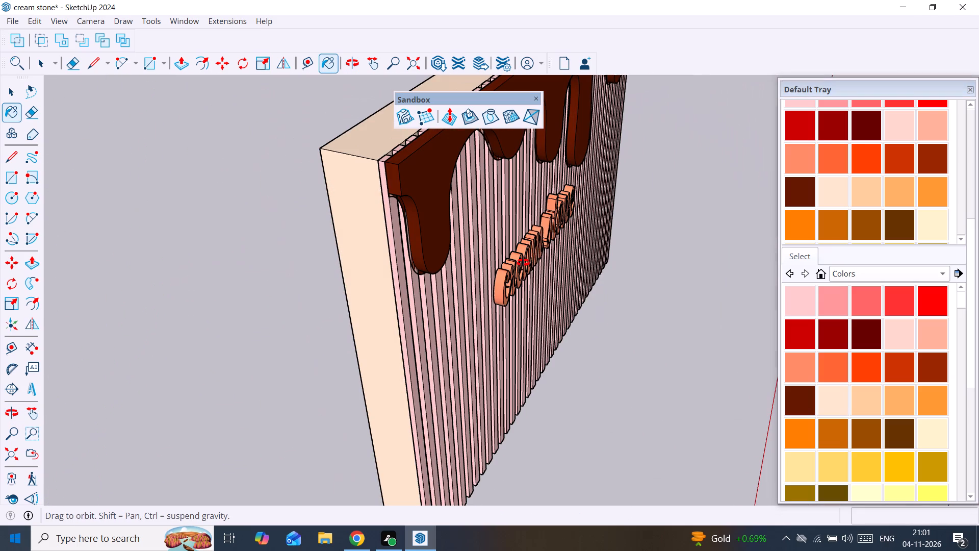
pyautogui.scroll(-2, 523, 260)
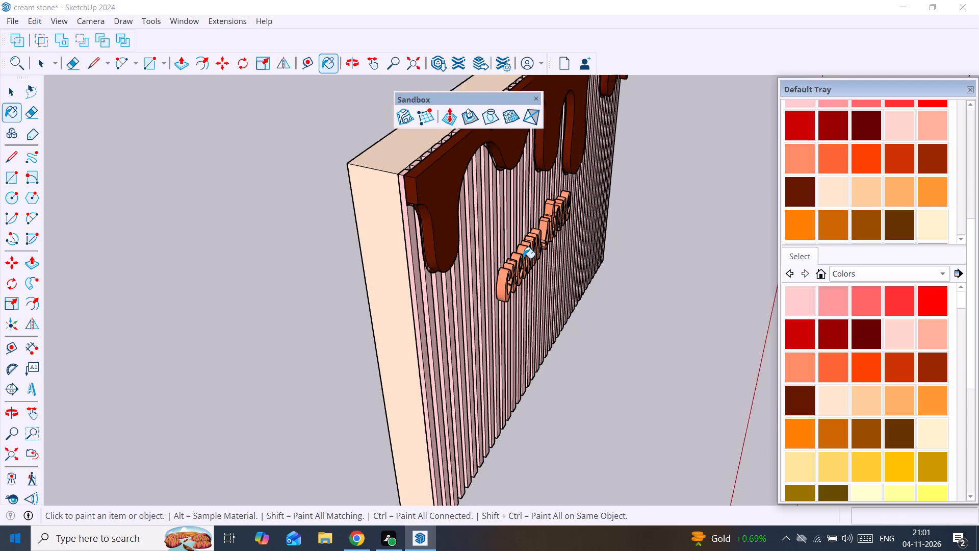
pyautogui.scroll(-6, 523, 258)
pyautogui.scroll(2, 523, 258)
pyautogui.moveTo(514, 258); pyautogui.dragTo(300, 228, button='middle')
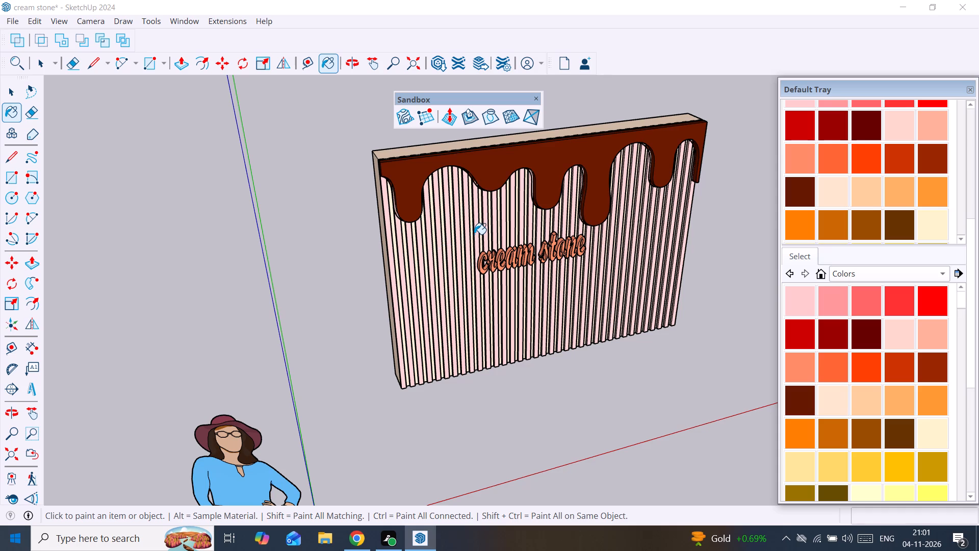
pyautogui.scroll(-6, 457, 227)
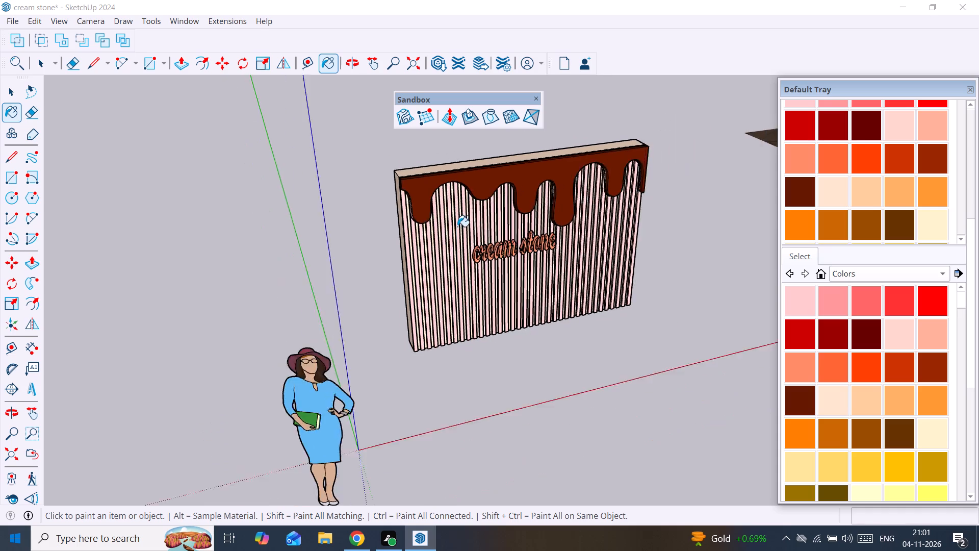
pyautogui.scroll(-2, 457, 227)
# Open the backing board for editing and Push/Pull its end face beside the first letter's side outward by 9".
pyautogui.press('space')
pyautogui.moveTo(446, 260); pyautogui.dragTo(390, 269, button='middle')
pyautogui.scroll(6, 389, 267)
pyautogui.moveTo(391, 262); pyautogui.dragTo(632, 288, button='middle')
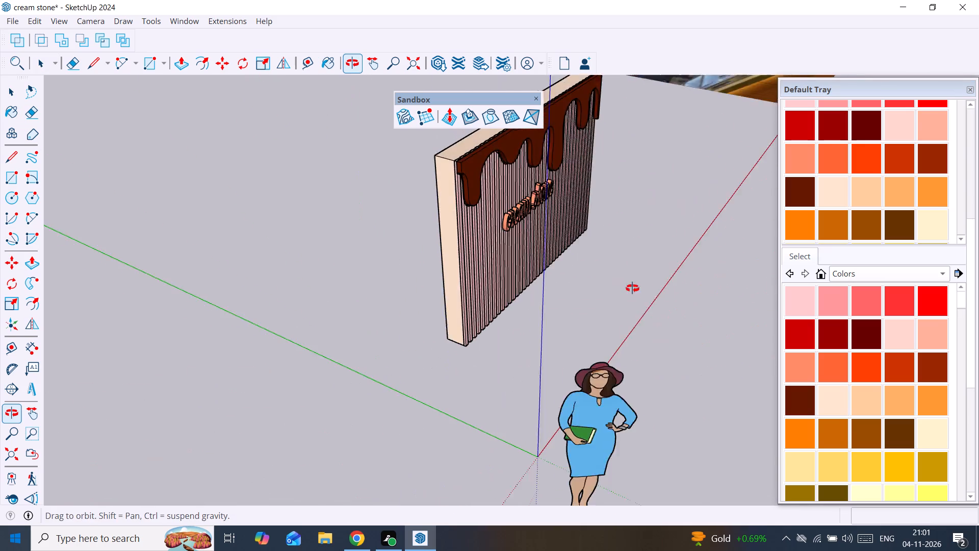
pyautogui.moveTo(632, 288); pyautogui.dragTo(657, 293, button='middle')
pyautogui.scroll(3, 464, 271)
pyautogui.click(462, 269)
pyautogui.tripleClick(456, 266)
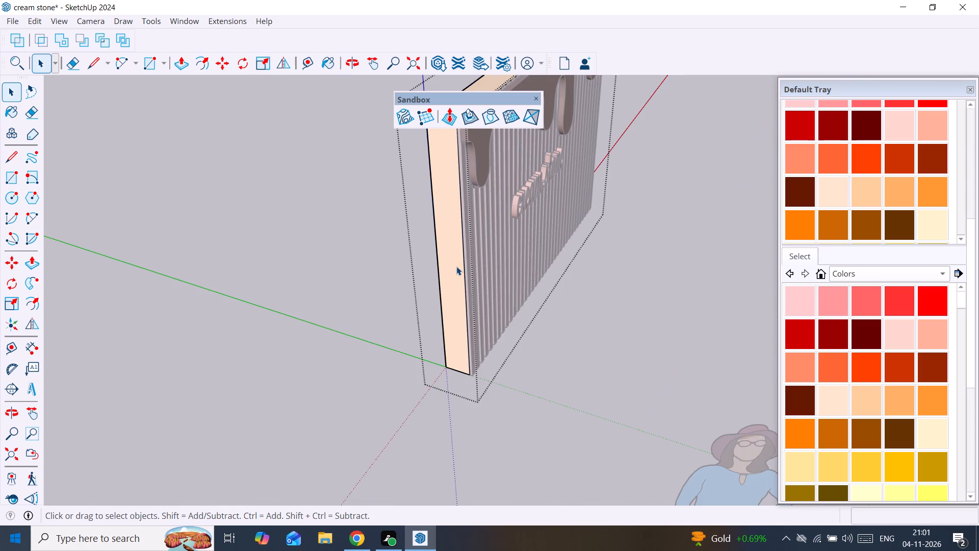
pyautogui.press('p')
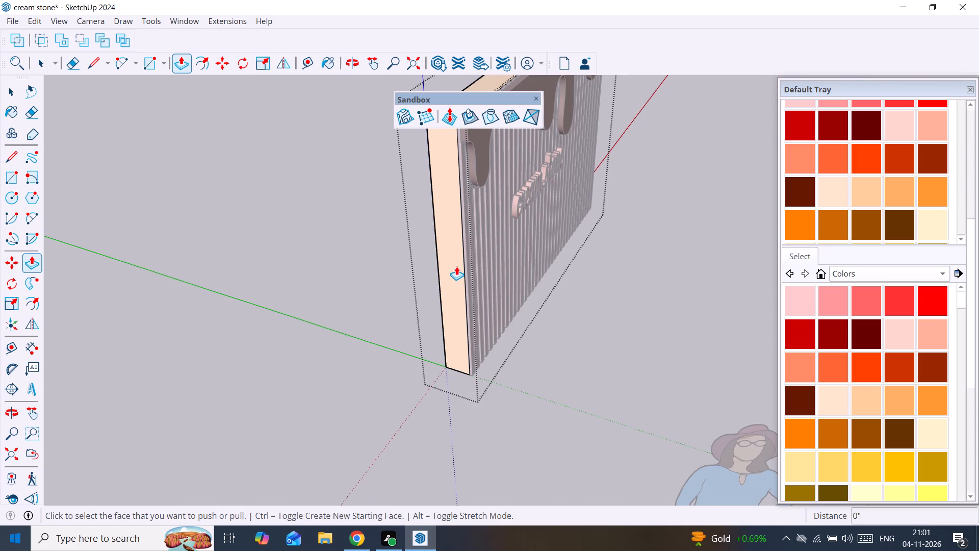
pyautogui.click(456, 266)
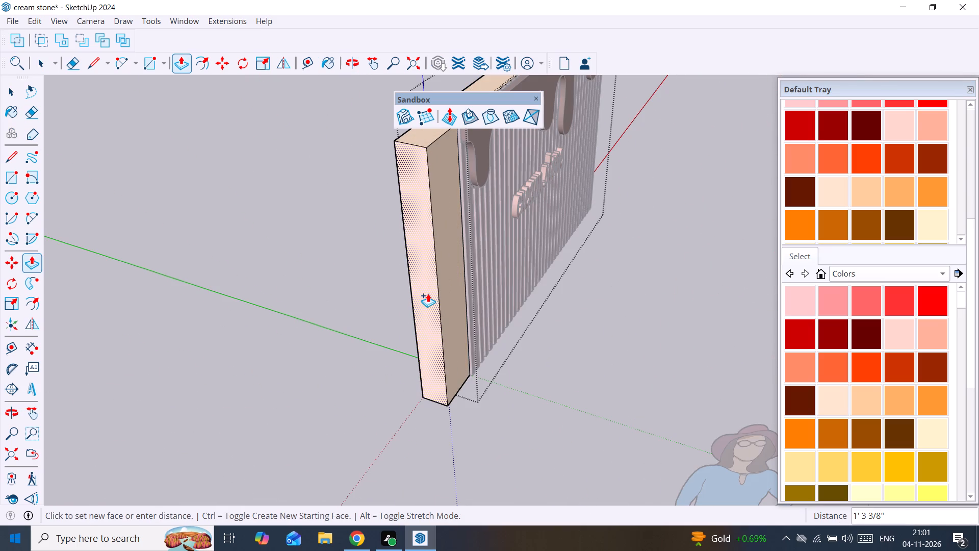
pyautogui.write('9"')
pyautogui.press('Return')
pyautogui.press('space')
# Push/Pull the front face of the backing board's 9" end extension forward, forming a side wall perpendicular to the fluted panel.
pyautogui.scroll(-4, 421, 287)
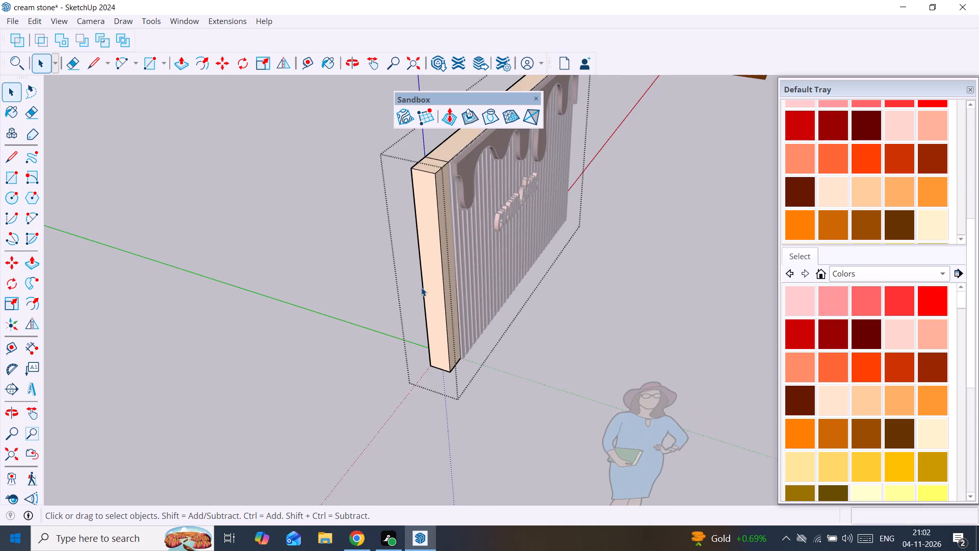
pyautogui.scroll(-4, 421, 287)
pyautogui.moveTo(545, 306); pyautogui.dragTo(374, 283, button='middle')
pyautogui.click(426, 223)
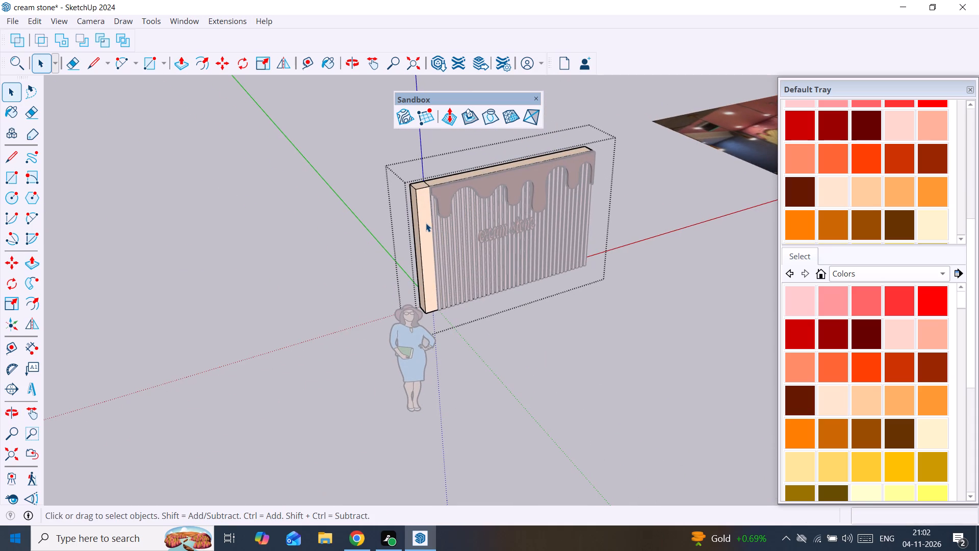
pyautogui.press('p')
pyautogui.click(426, 223)
pyautogui.scroll(-3, 486, 322)
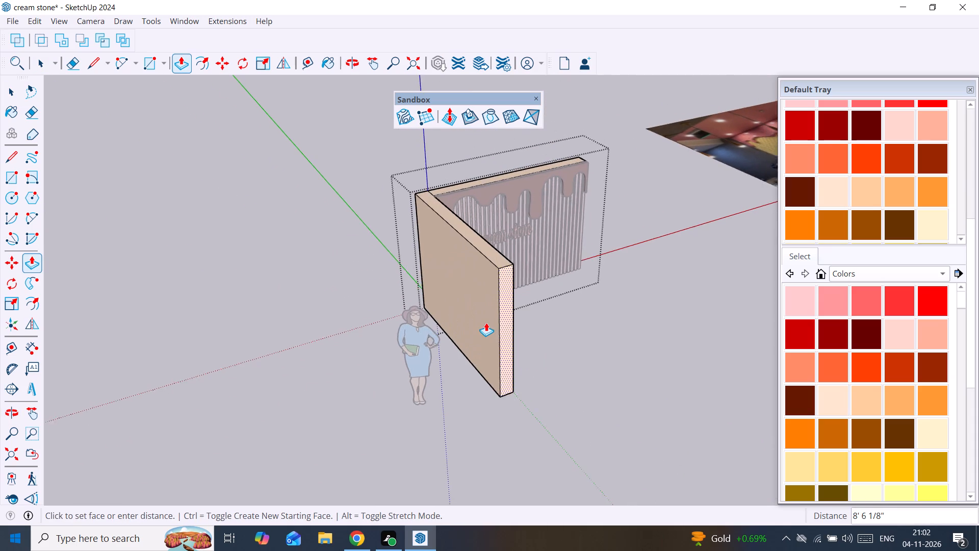
pyautogui.moveTo(484, 322); pyautogui.dragTo(396, 310, button='middle')
pyautogui.scroll(4, 416, 276)
pyautogui.moveTo(416, 240); pyautogui.dragTo(421, 338, button='middle')
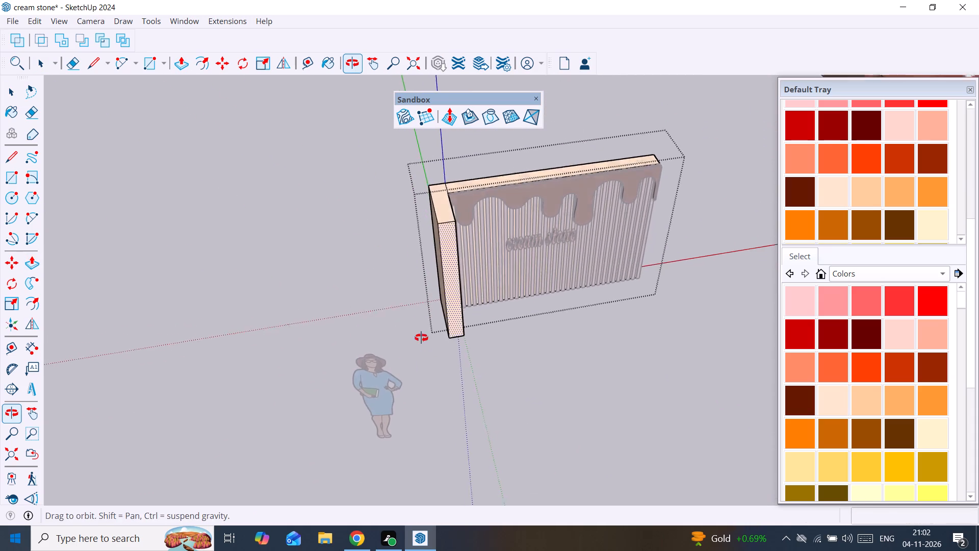
pyautogui.moveTo(421, 338); pyautogui.dragTo(421, 346, button='middle')
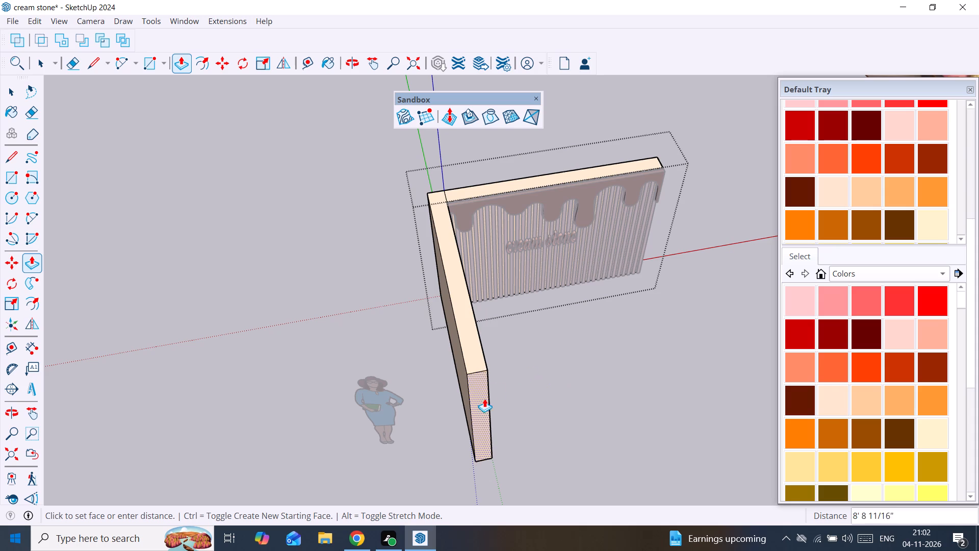
pyautogui.scroll(4, 504, 298)
pyautogui.moveTo(482, 331); pyautogui.dragTo(464, 355, button='middle')
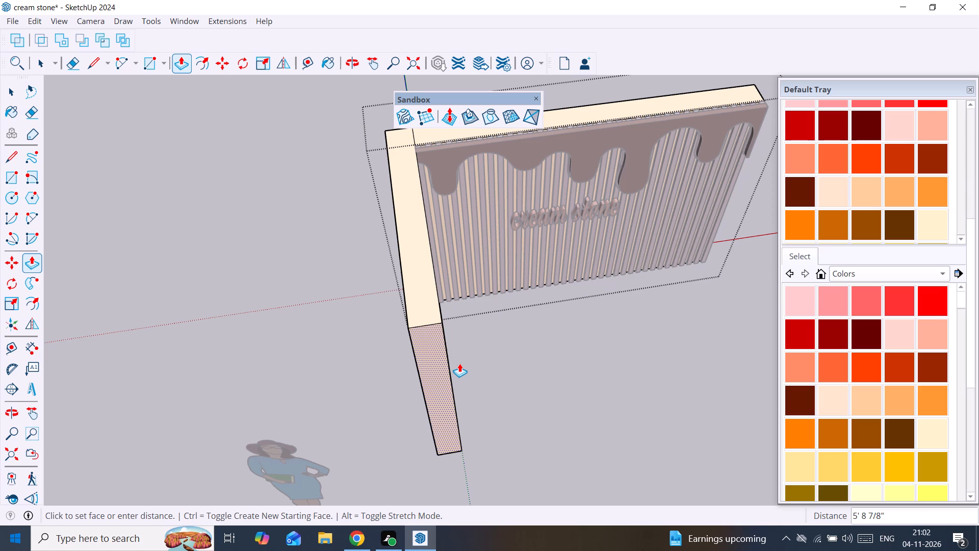
pyautogui.scroll(1, 455, 355)
pyautogui.scroll(-4, 433, 296)
pyautogui.scroll(2, 433, 296)
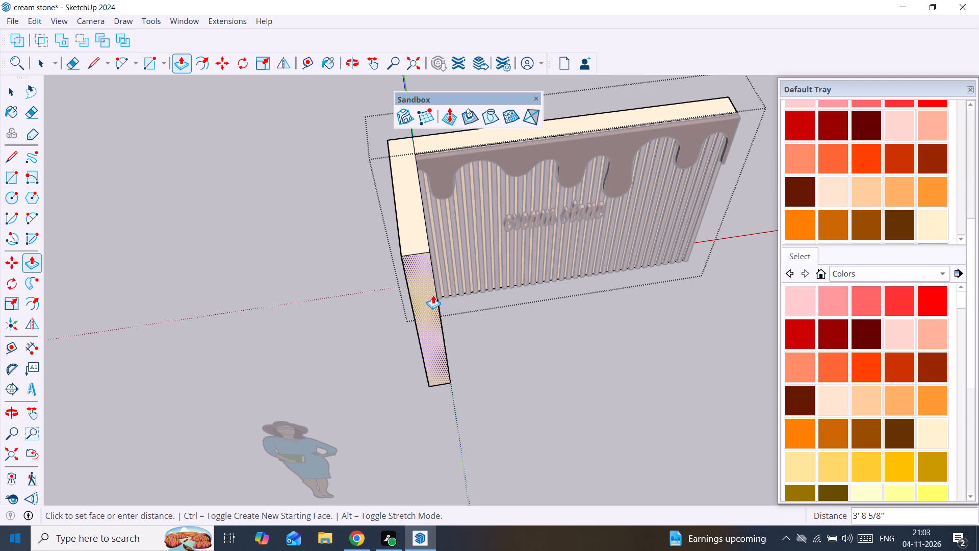
pyautogui.scroll(-3, 433, 282)
pyautogui.scroll(1, 433, 282)
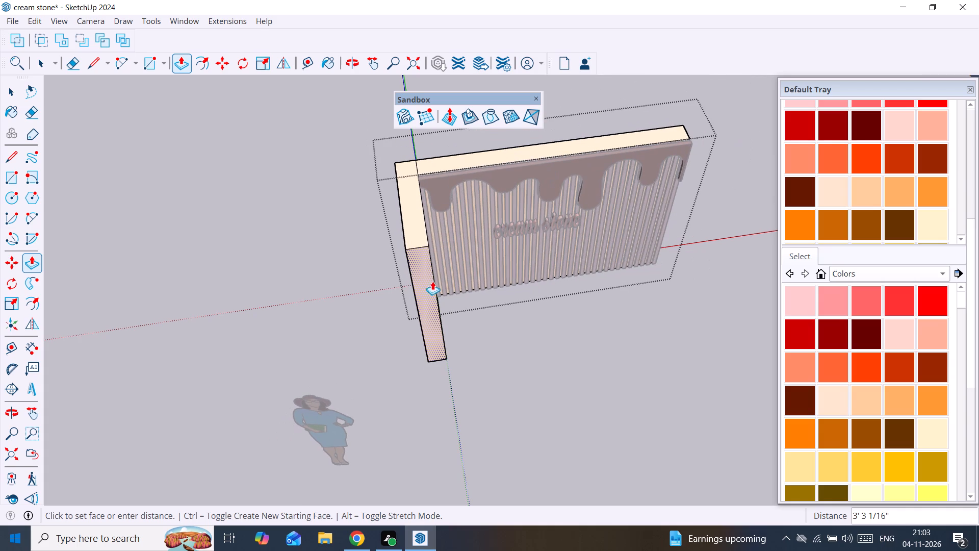
pyautogui.moveTo(432, 320); pyautogui.dragTo(434, 166, button='middle')
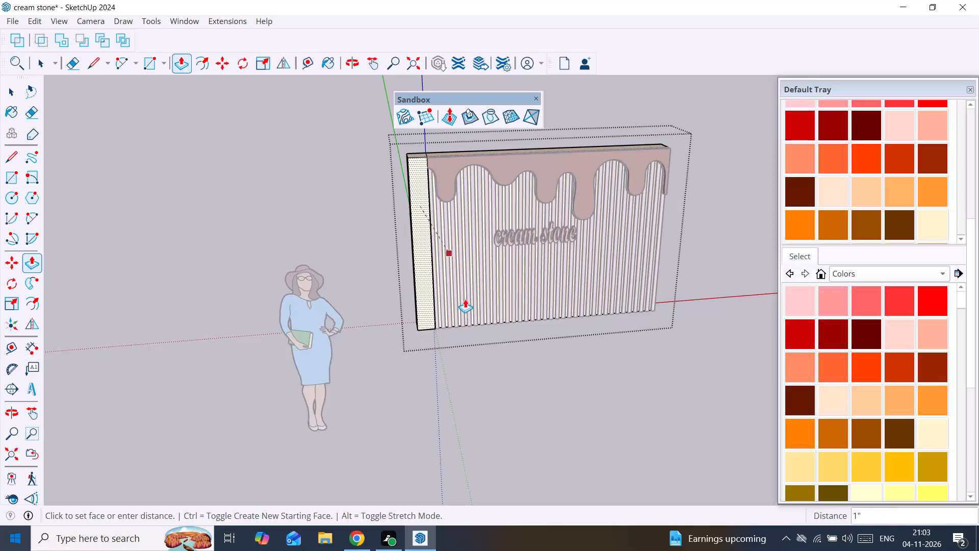
pyautogui.scroll(-4, 444, 267)
pyautogui.moveTo(439, 260); pyautogui.dragTo(446, 277, button='middle')
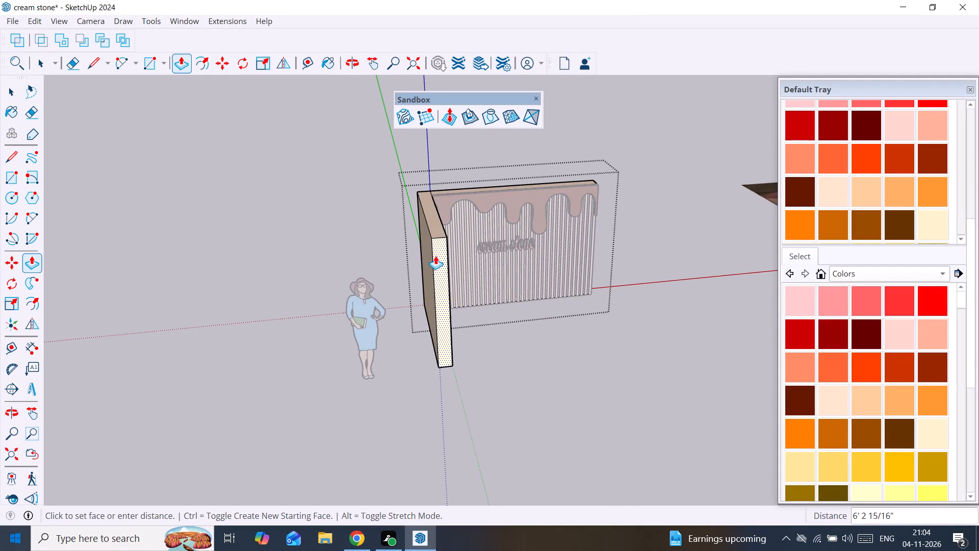
pyautogui.moveTo(426, 236); pyautogui.dragTo(540, 302, button='middle')
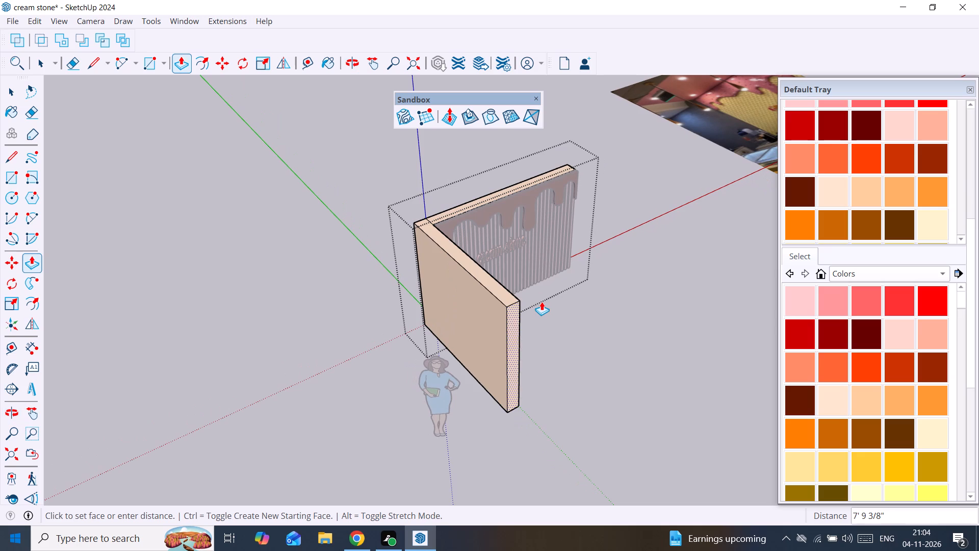
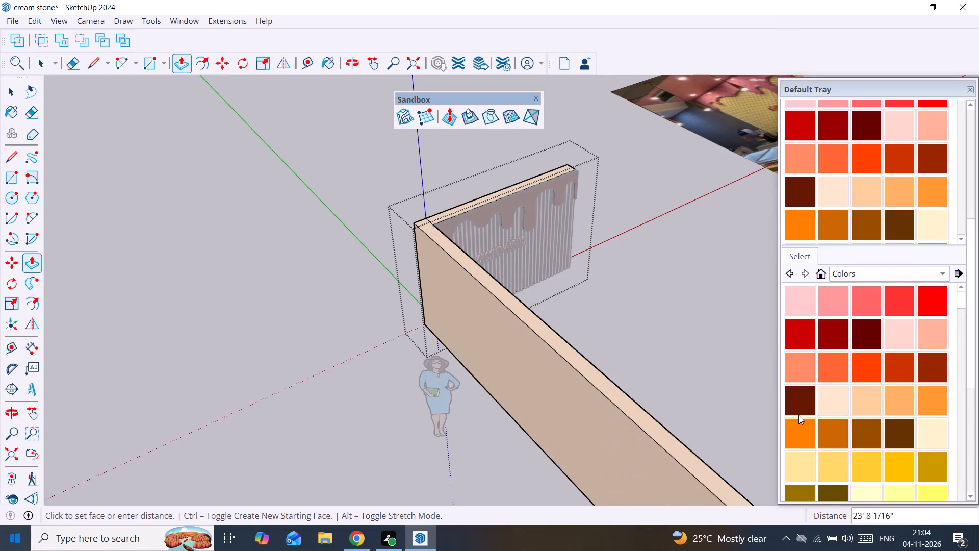
# Push/Pull the front face of the backing board's end extension forward to set the length of the perpendicular side wall.
pyautogui.scroll(-8, 427, 259)
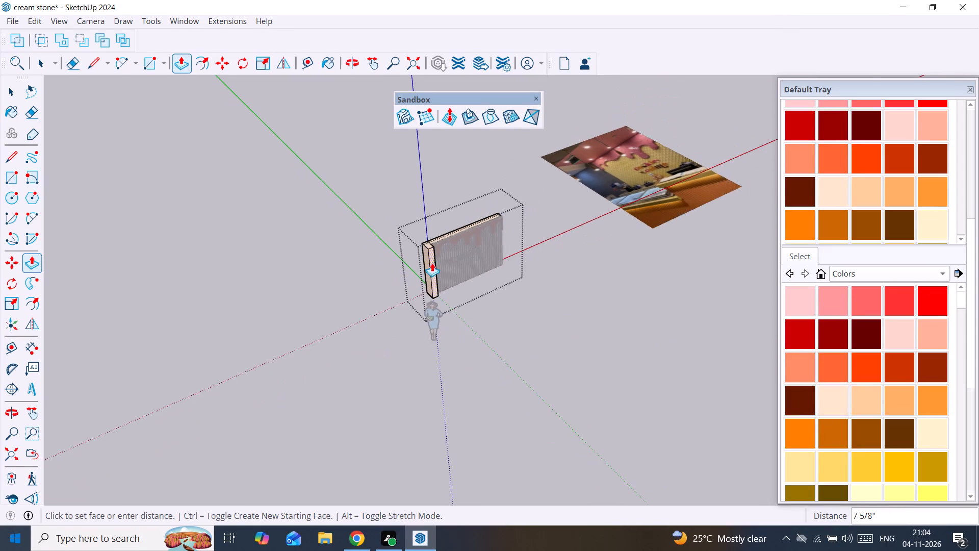
pyautogui.moveTo(432, 263); pyautogui.dragTo(464, 286, button='middle')
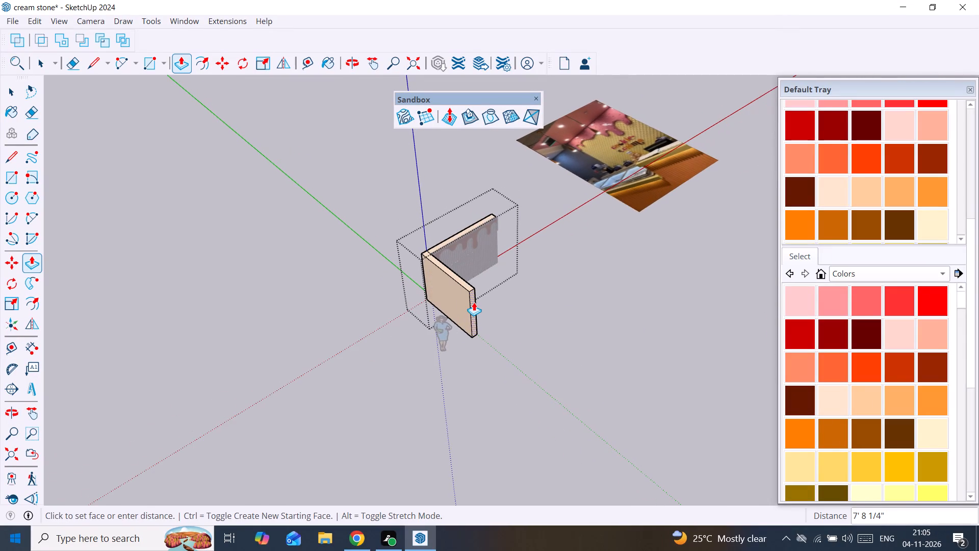
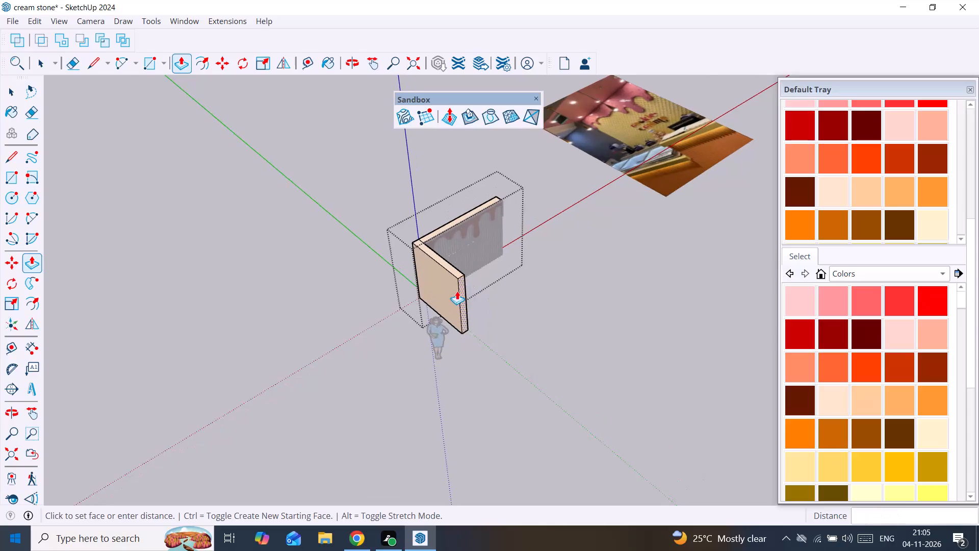
# Set the Push/Pull distance of the perpendicular side wall to 7'.
pyautogui.scroll(4, 457, 291)
pyautogui.moveTo(443, 267); pyautogui.dragTo(397, 259, button='middle')
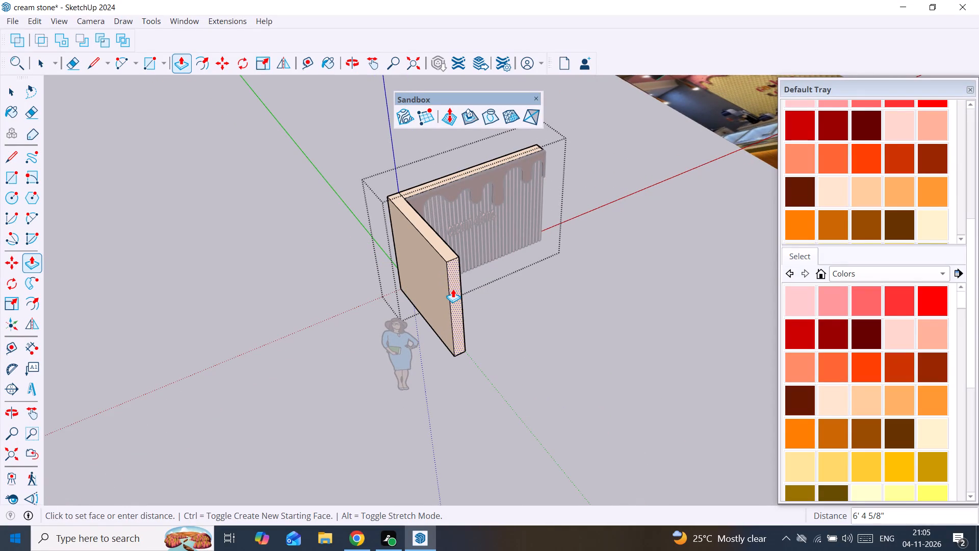
pyautogui.write("7'")
pyautogui.press('Return')
# Push/Pull the backing board's opposite end face outward by 9" as a new section.
pyautogui.scroll(4, 449, 282)
pyautogui.moveTo(565, 218); pyautogui.dragTo(279, 205, button='middle')
pyautogui.scroll(1, 284, 205)
pyautogui.moveTo(725, 237); pyautogui.dragTo(557, 197, button='middle')
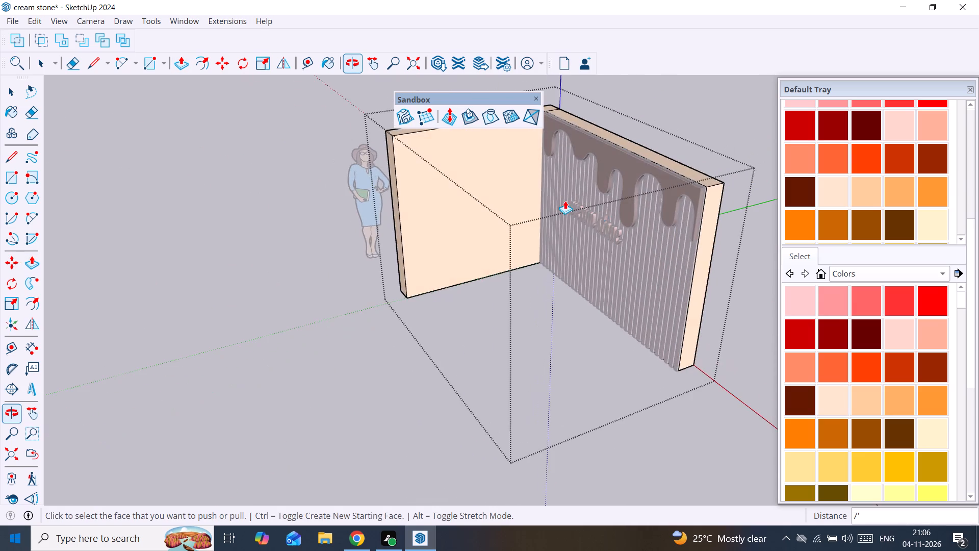
pyautogui.scroll(4, 775, 242)
pyautogui.click(692, 215)
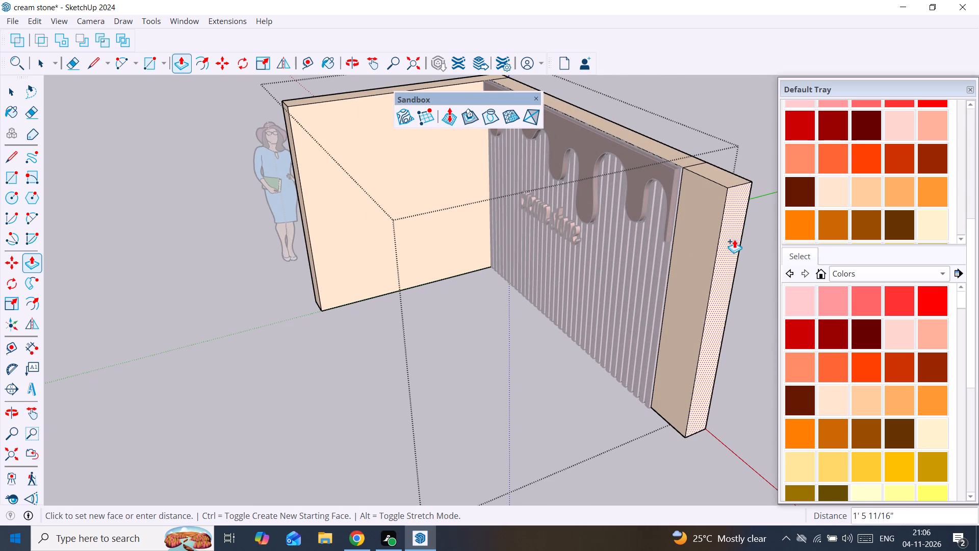
pyautogui.write('9"')
pyautogui.press('Return')
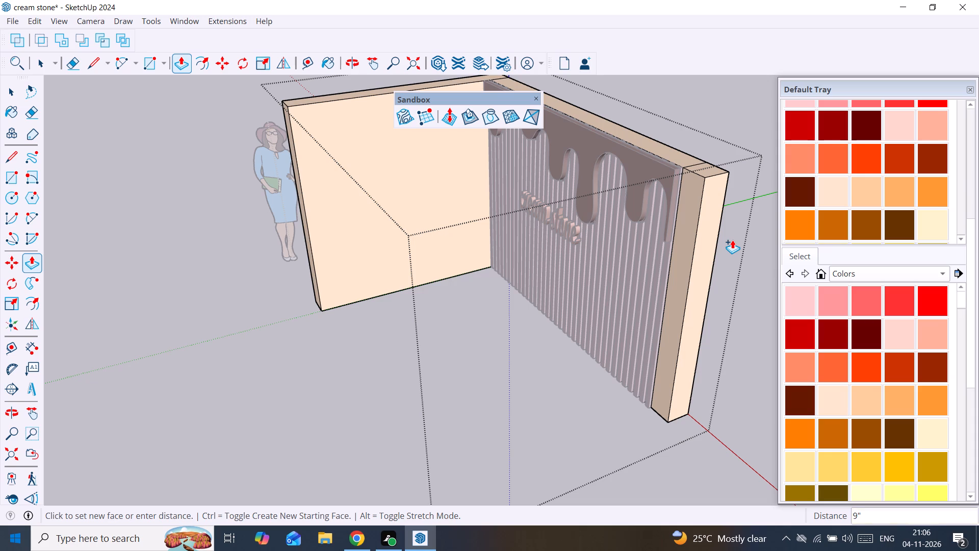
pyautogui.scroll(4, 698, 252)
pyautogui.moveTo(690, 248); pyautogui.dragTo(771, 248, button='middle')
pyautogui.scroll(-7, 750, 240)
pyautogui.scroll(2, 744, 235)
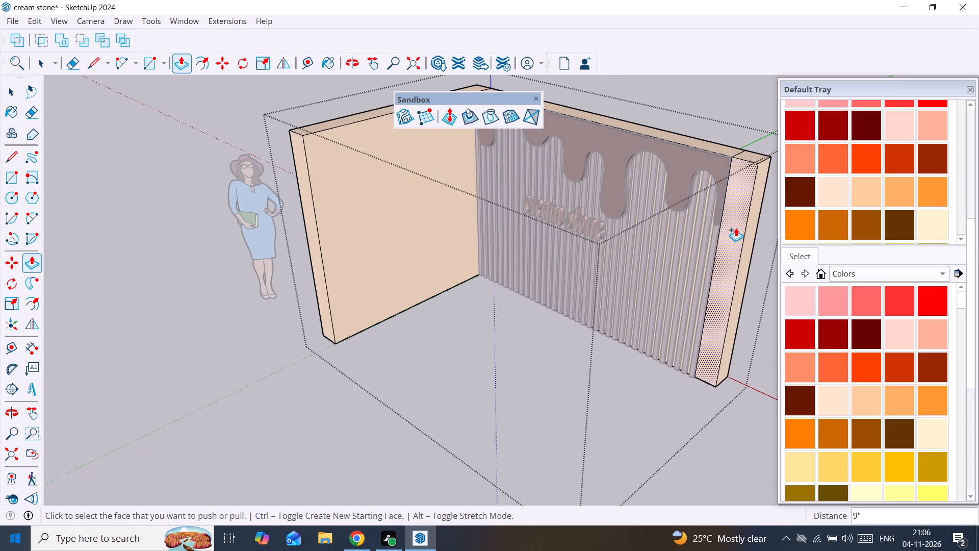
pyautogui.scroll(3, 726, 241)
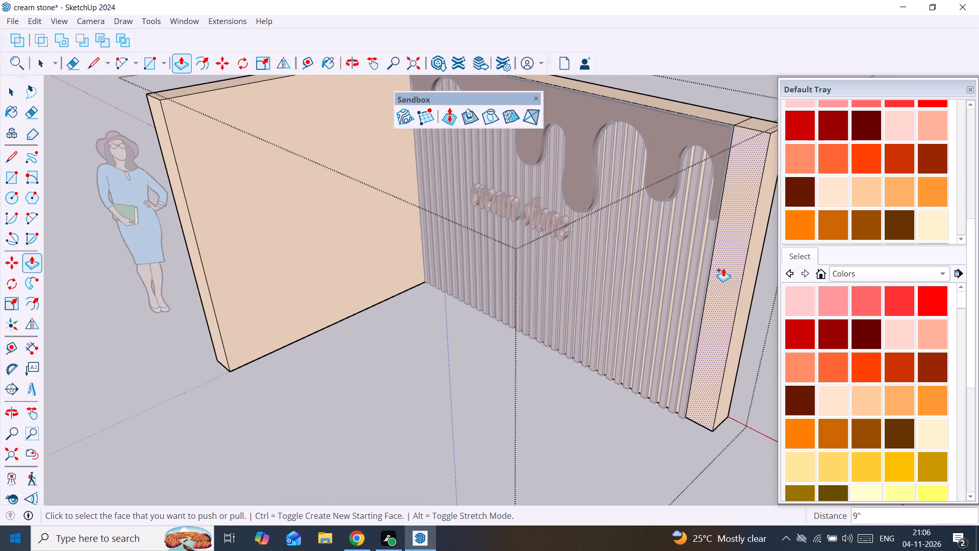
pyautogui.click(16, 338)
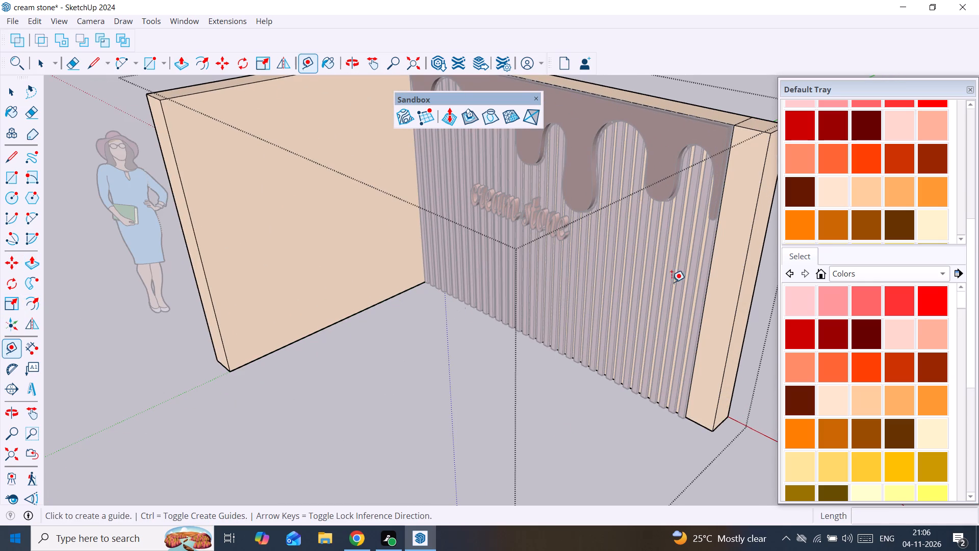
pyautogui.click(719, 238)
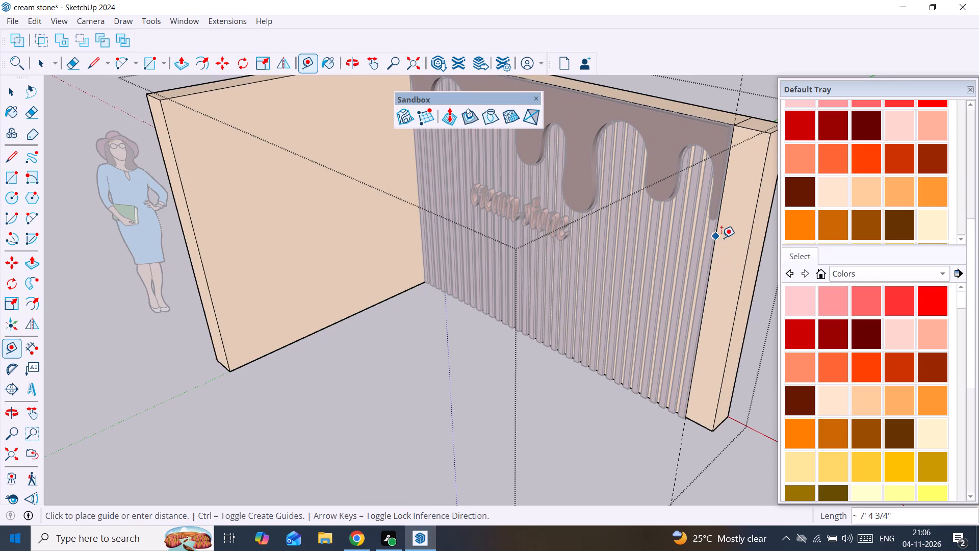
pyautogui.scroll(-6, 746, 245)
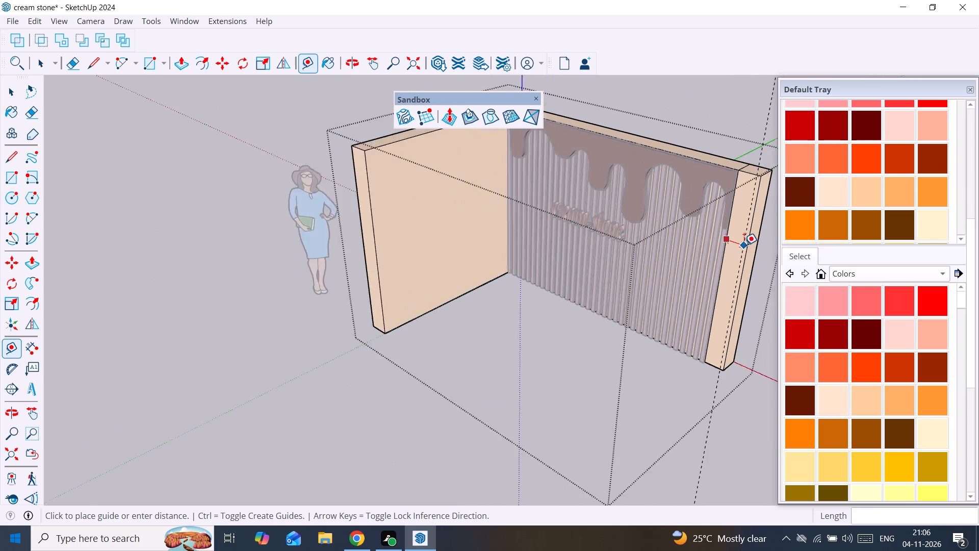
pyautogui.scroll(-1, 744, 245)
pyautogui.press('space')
# Push/Pull the front strip of the 9" end extension forward 7', level with the opposite side wall, and leave the group.
pyautogui.click(742, 245)
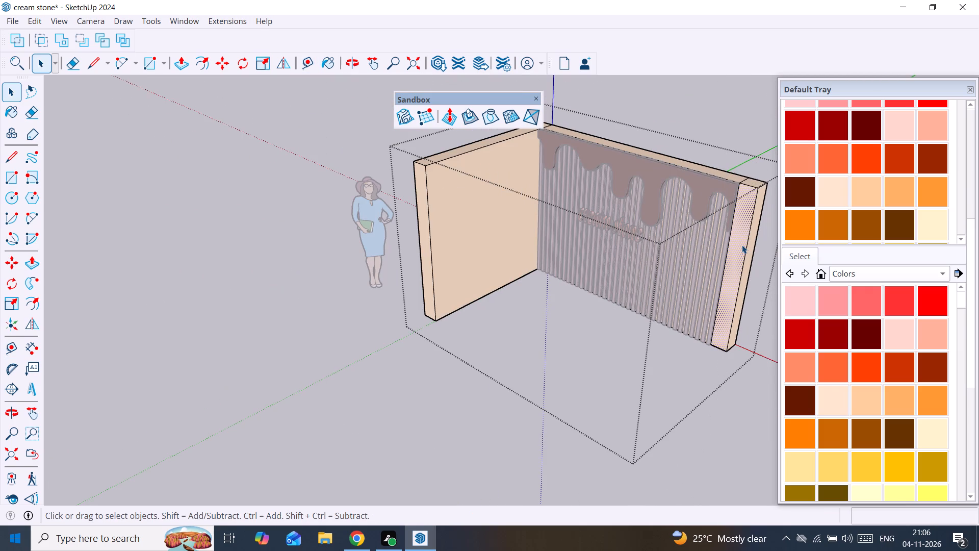
pyautogui.press('p')
pyautogui.click(742, 245)
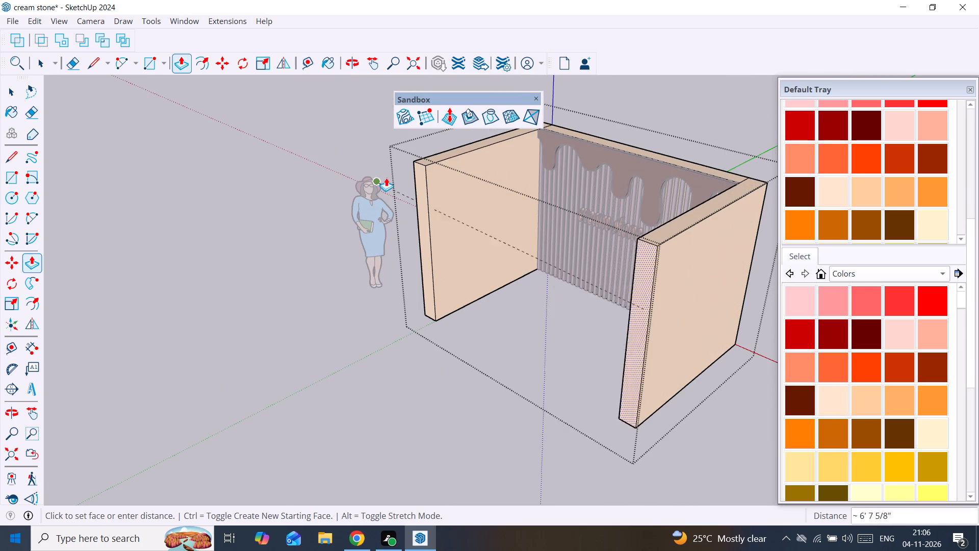
pyautogui.click(426, 184)
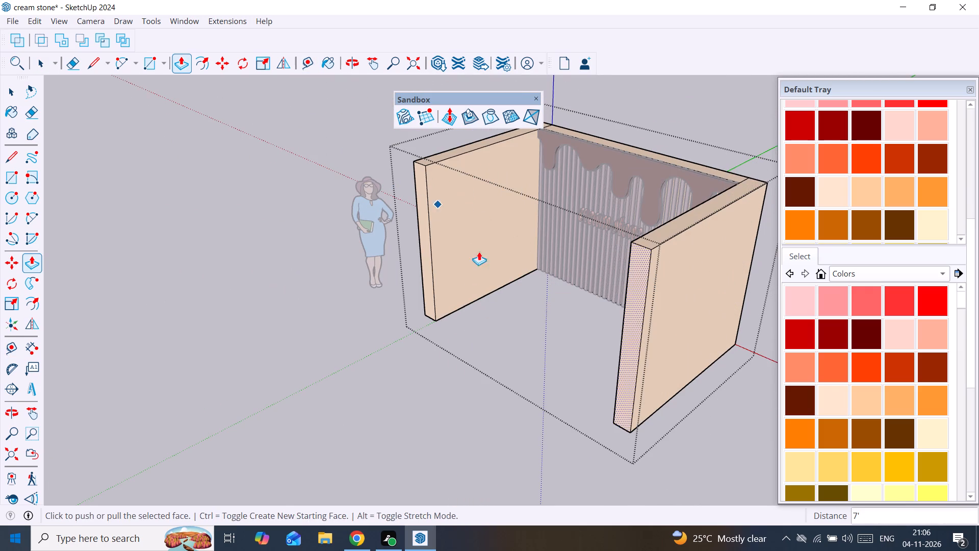
pyautogui.moveTo(487, 261); pyautogui.dragTo(662, 301, button='middle')
pyautogui.press('space')
pyautogui.click(625, 430)
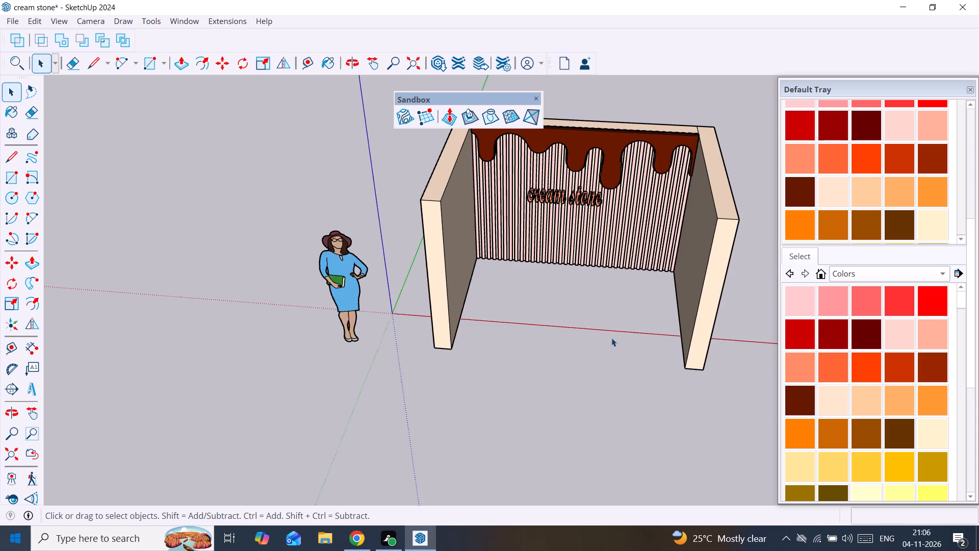
# Move the cream stone lettering up about 3' onto the chocolate drip band.
pyautogui.scroll(1, 576, 160)
pyautogui.moveTo(576, 160); pyautogui.dragTo(674, 73, button='middle')
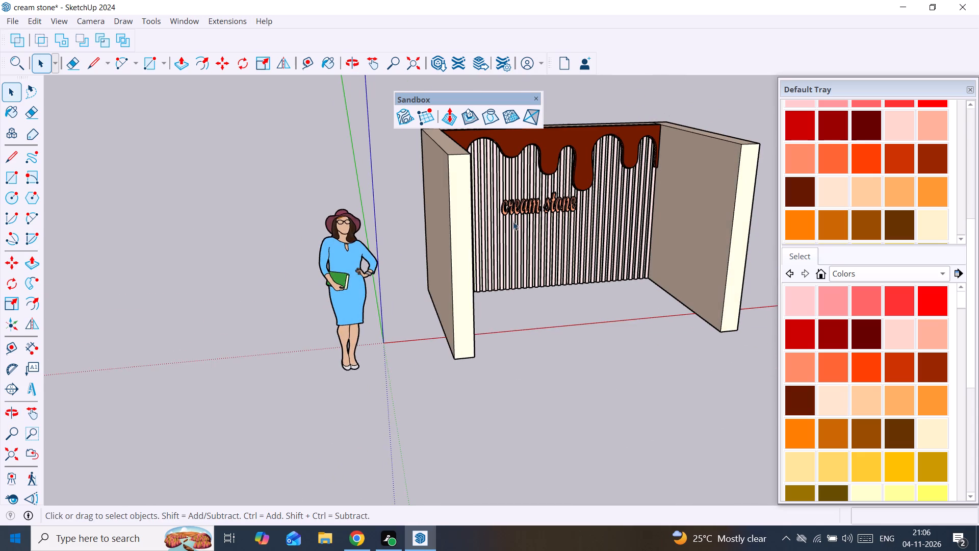
pyautogui.scroll(4, 506, 223)
pyautogui.click(549, 195)
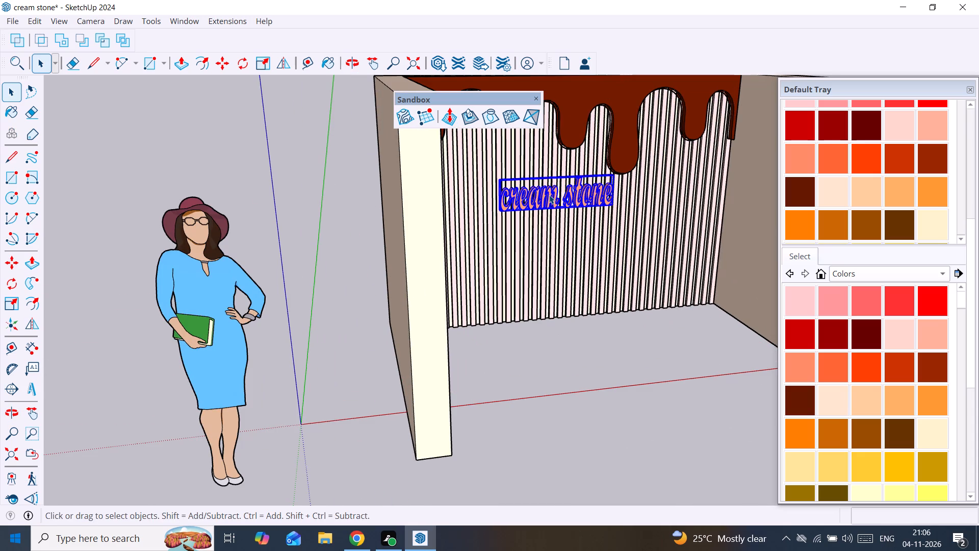
pyautogui.scroll(-2, 549, 195)
pyautogui.moveTo(549, 195); pyautogui.dragTo(465, 383, button='middle')
pyautogui.scroll(7, 463, 384)
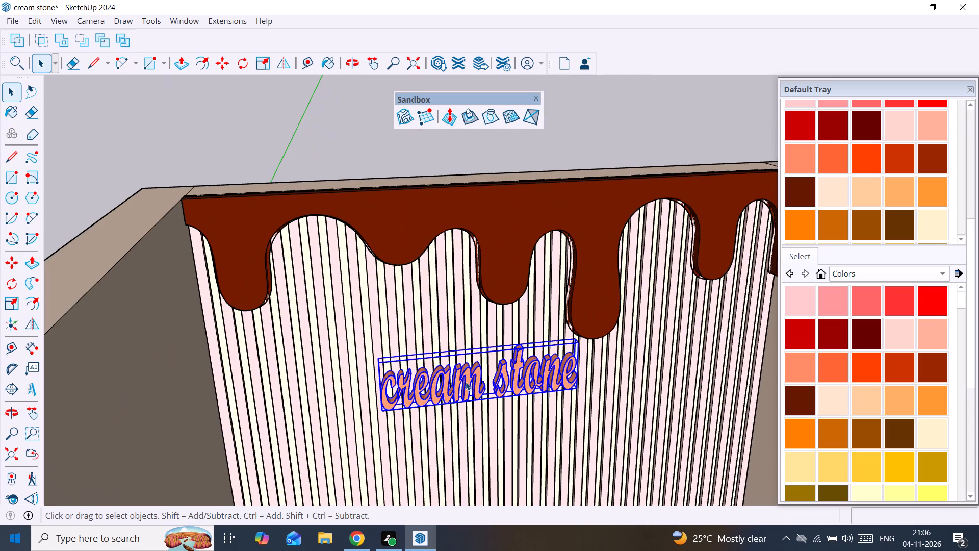
pyautogui.click(503, 230)
pyautogui.scroll(3, 503, 230)
pyautogui.scroll(-7, 503, 230)
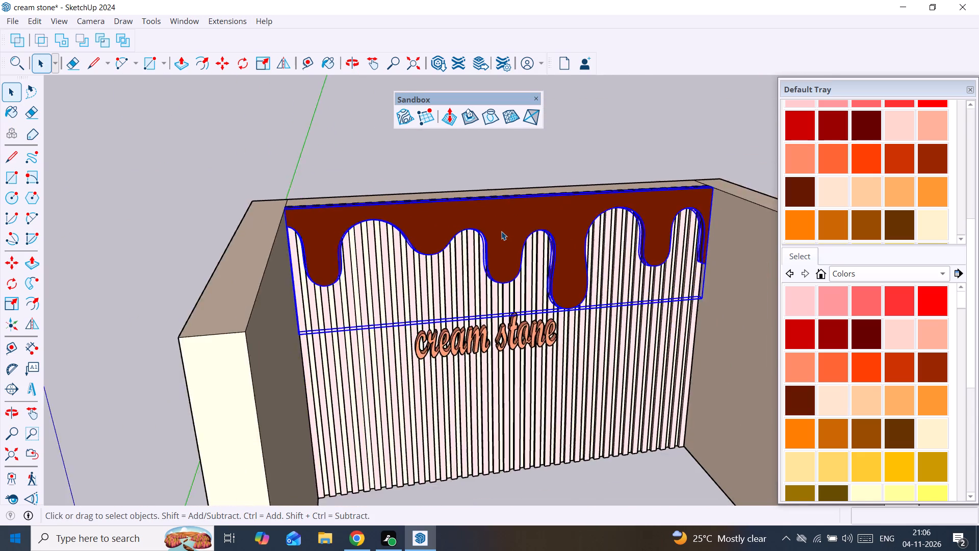
pyautogui.scroll(-3, 501, 231)
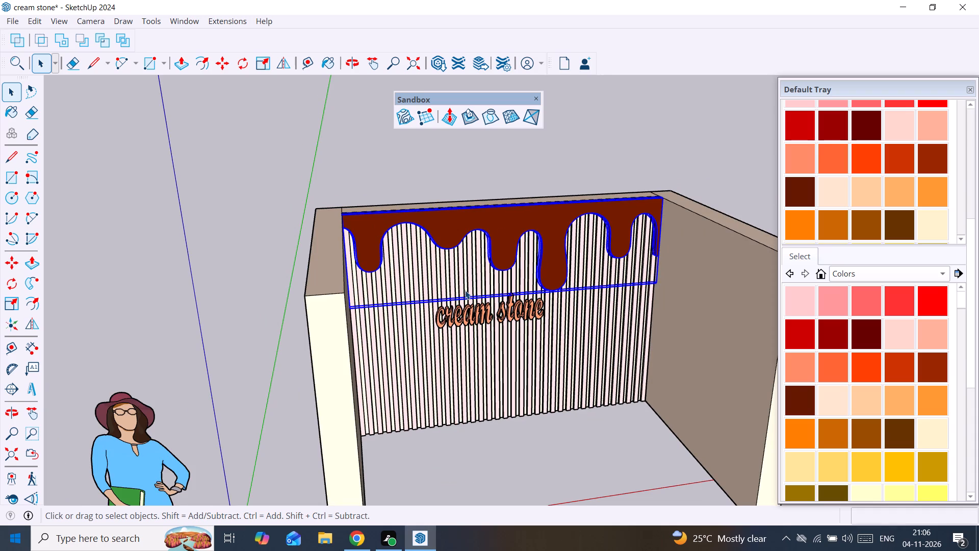
pyautogui.click(486, 321)
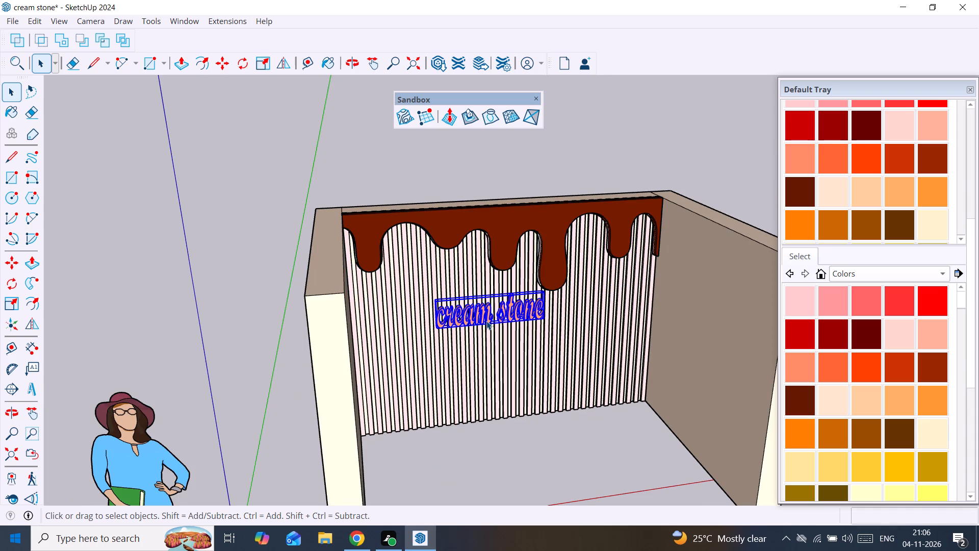
pyautogui.press('m')
pyautogui.click(487, 311)
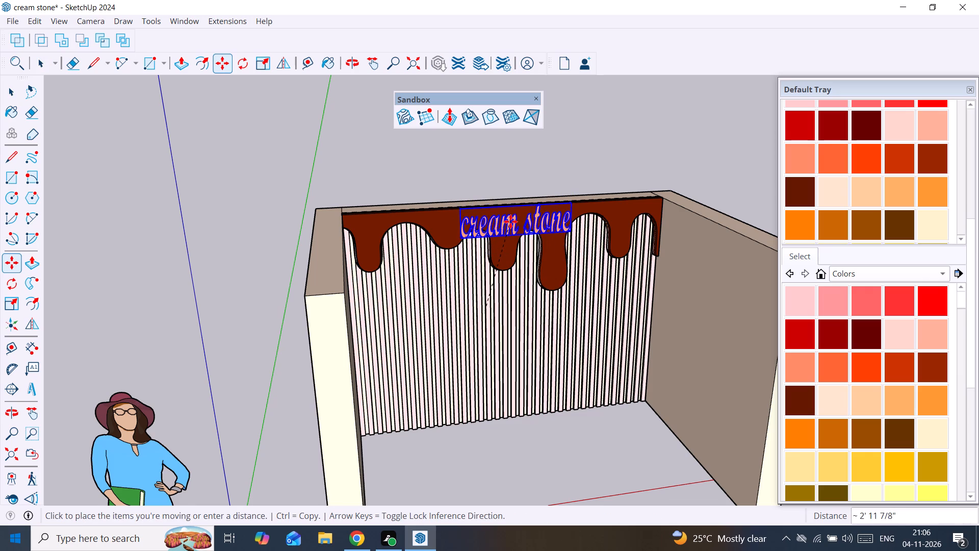
pyautogui.click(510, 221)
# Shift the cream stone lettering about 6" to adjust its placement against the drip band.
pyautogui.scroll(7, 495, 233)
pyautogui.moveTo(470, 230); pyautogui.dragTo(716, 301, button='middle')
pyautogui.scroll(7, 461, 280)
pyautogui.click(461, 291)
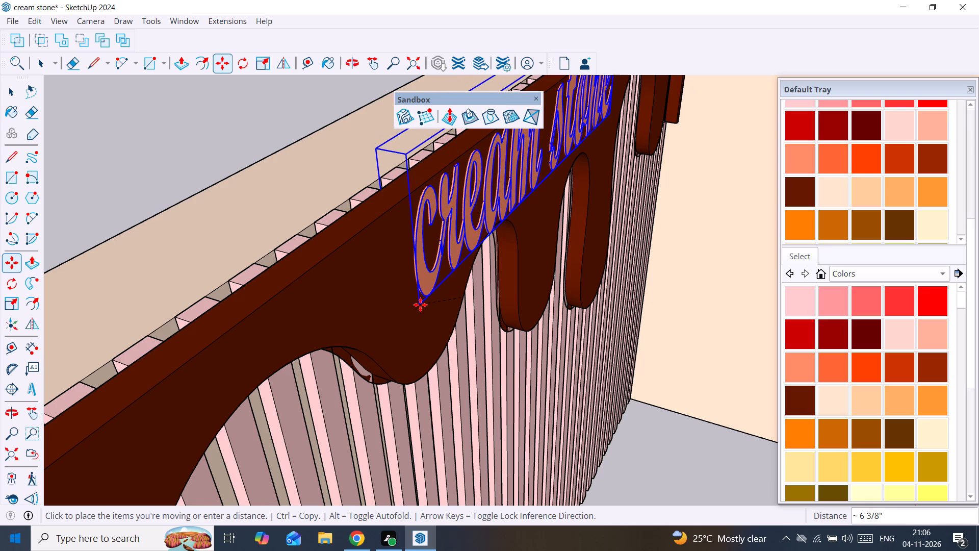
pyautogui.click(420, 308)
# Copy the cream stone lettering 4 1/16" forward along the green axis, in front of the drip band.
pyautogui.click(421, 302)
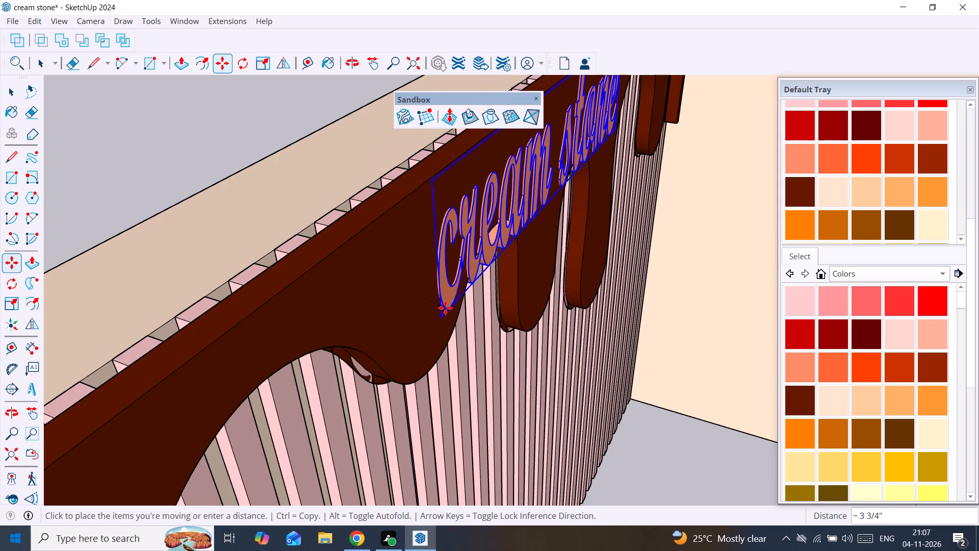
pyautogui.press('Right')
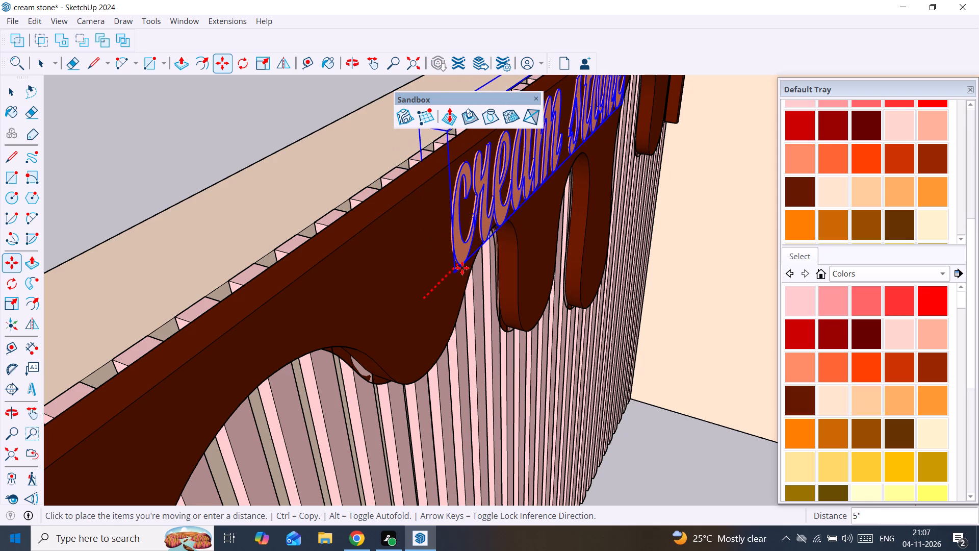
pyautogui.press('Left')
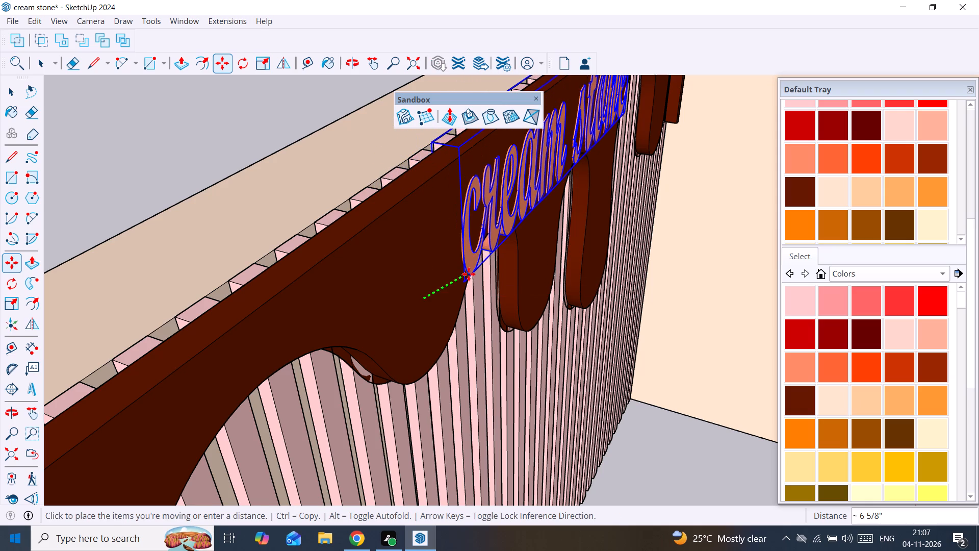
pyautogui.press('Up')
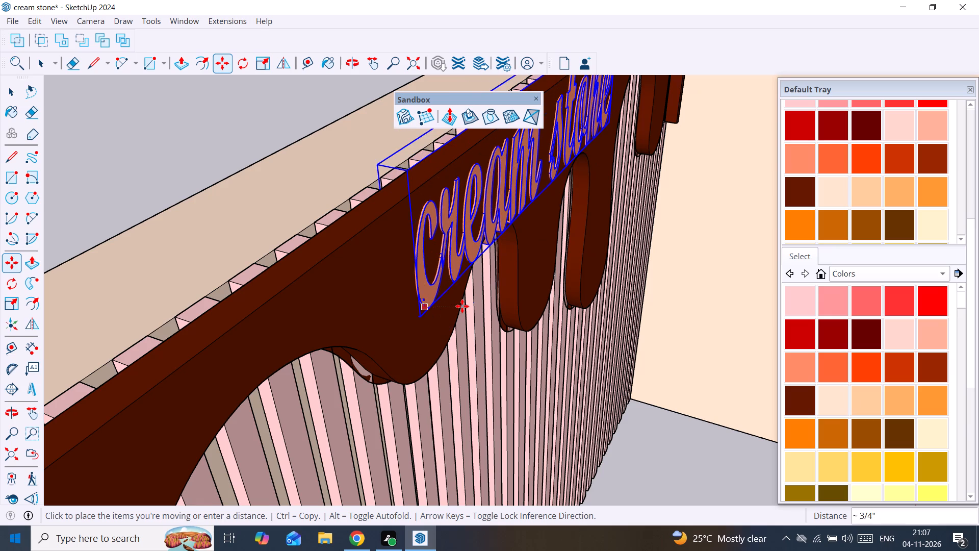
pyautogui.press('Left')
pyautogui.moveTo(445, 307); pyautogui.dragTo(457, 311, button='middle')
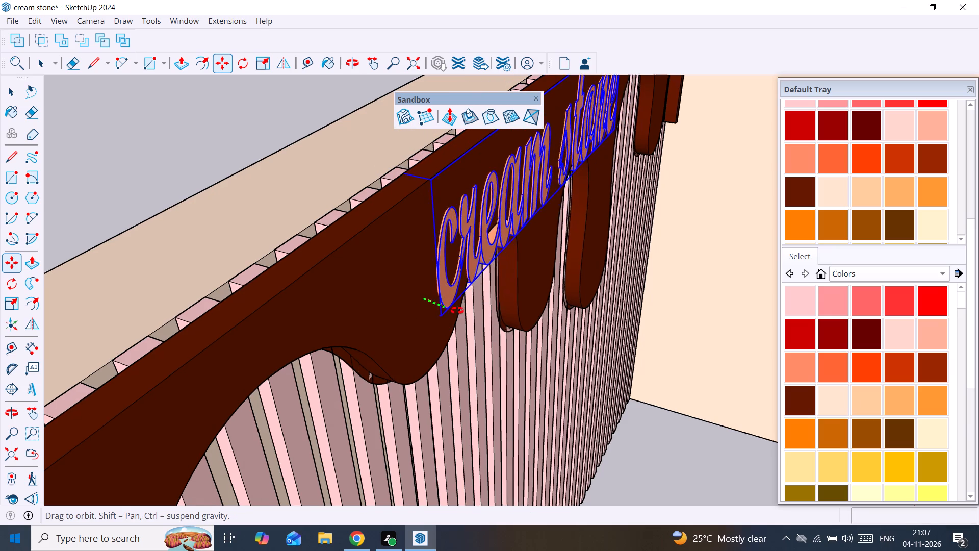
pyautogui.moveTo(457, 311); pyautogui.dragTo(553, 329, button='middle')
pyautogui.scroll(-3, 426, 319)
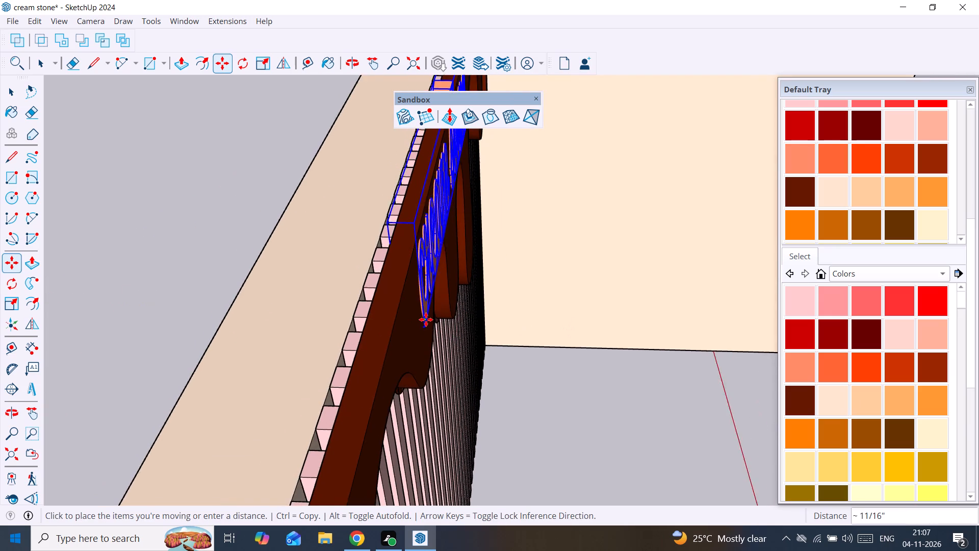
pyautogui.scroll(-5, 426, 319)
pyautogui.moveTo(434, 324); pyautogui.dragTo(454, 328, button='middle')
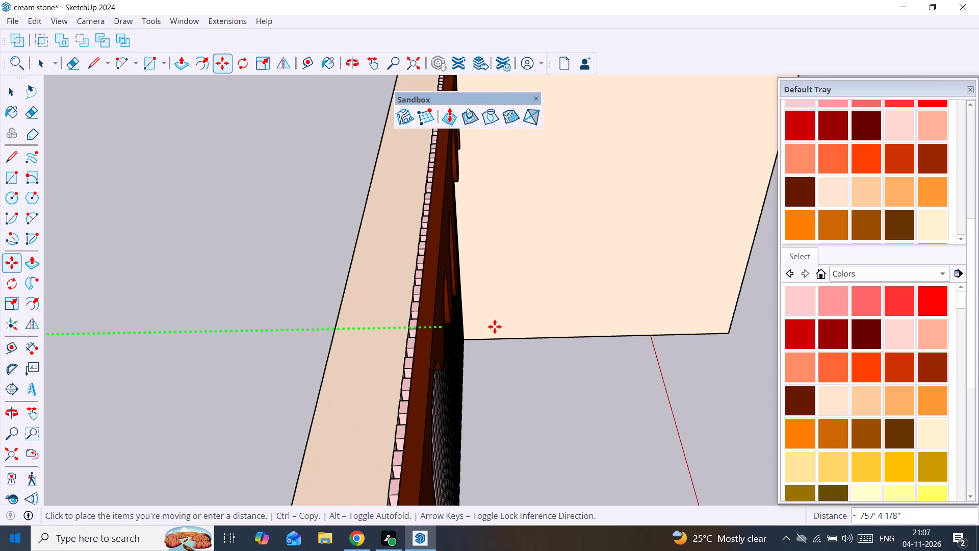
pyautogui.press('Right')
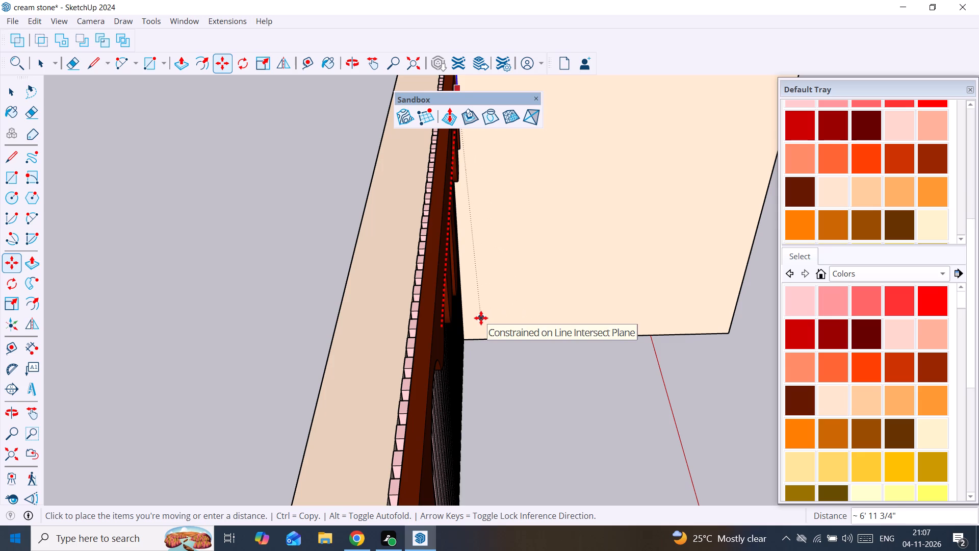
pyautogui.press('Left')
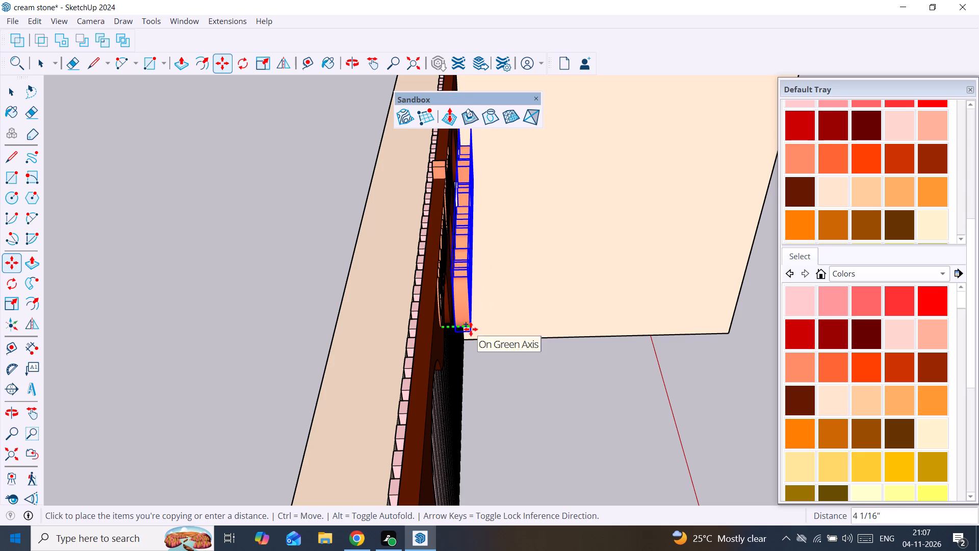
pyautogui.click(471, 329)
# Delete the original cream stone lettering embedded in the drip band behind the copy.
pyautogui.moveTo(510, 327); pyautogui.dragTo(292, 316, button='middle')
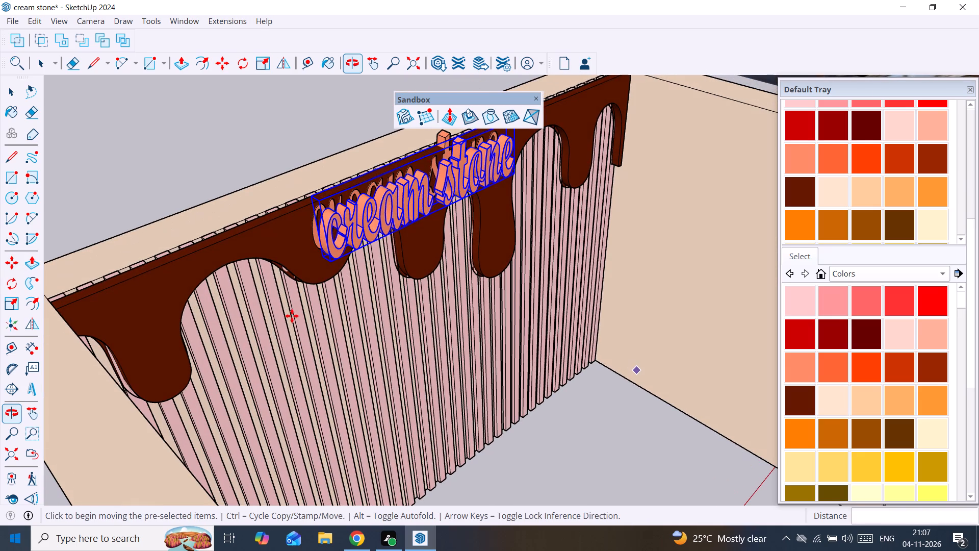
pyautogui.scroll(3, 321, 308)
pyautogui.press('space')
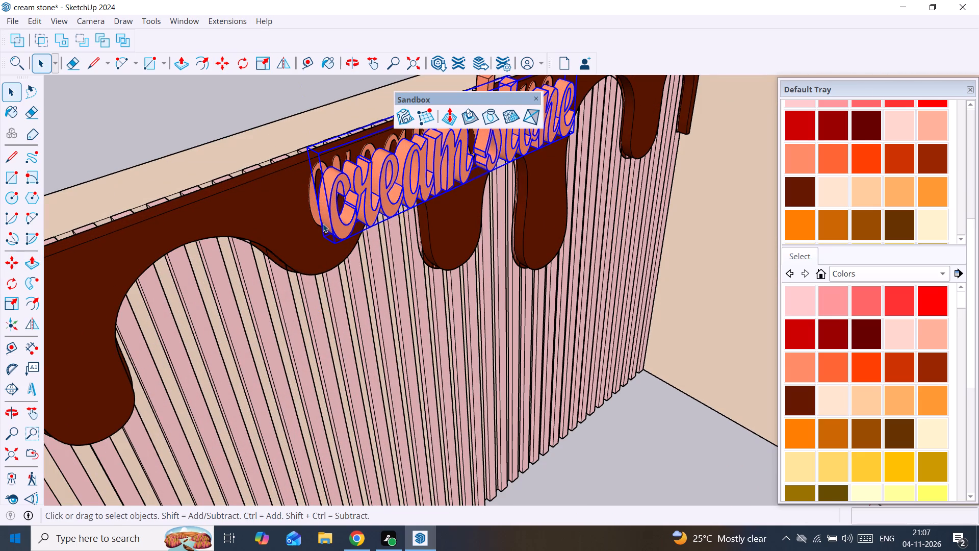
pyautogui.click(318, 217)
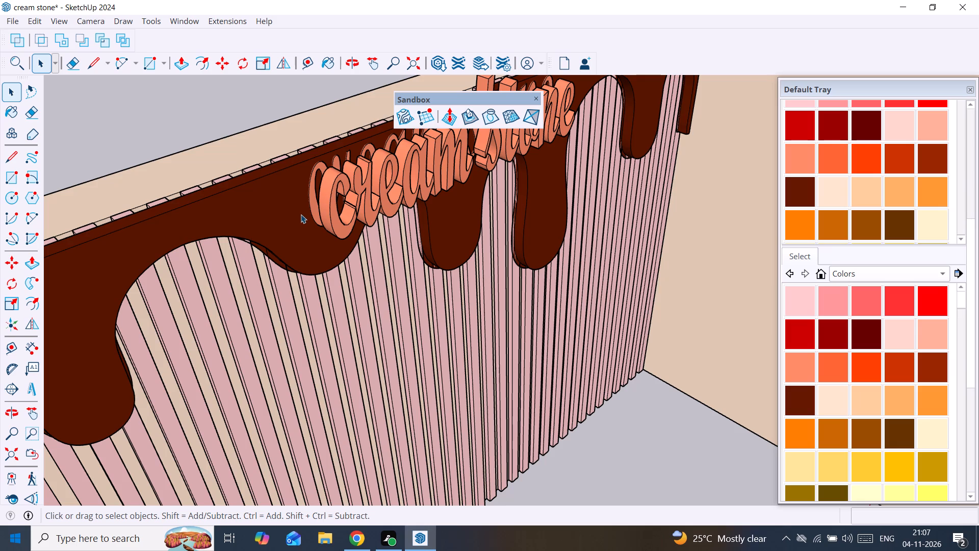
pyautogui.click(312, 196)
pyautogui.press('Delete')
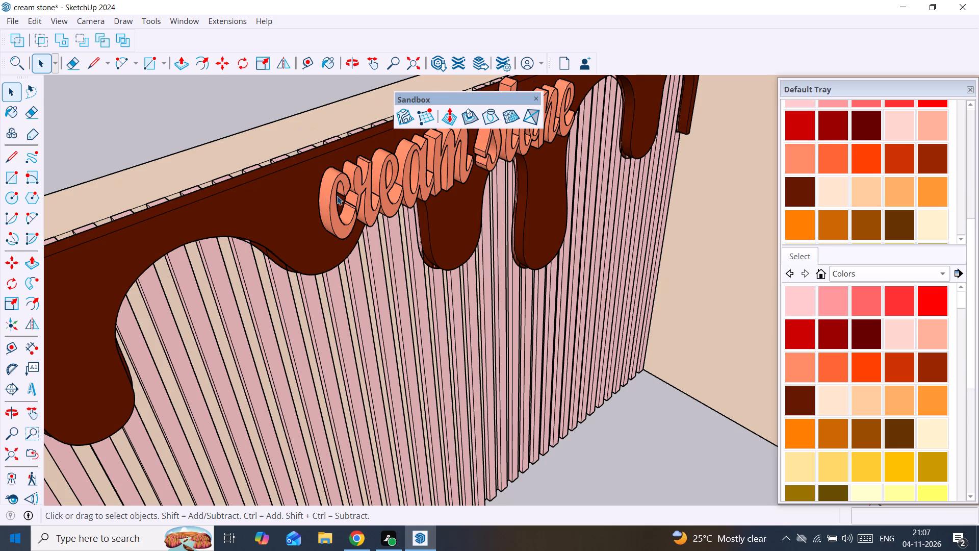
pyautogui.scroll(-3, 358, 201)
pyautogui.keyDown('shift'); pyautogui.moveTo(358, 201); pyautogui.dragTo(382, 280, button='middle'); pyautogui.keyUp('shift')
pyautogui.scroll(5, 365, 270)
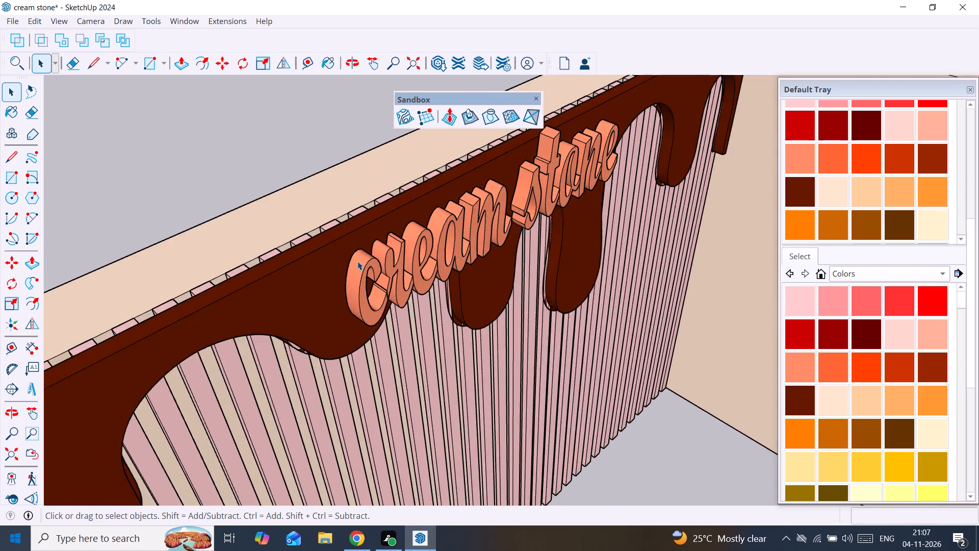
# Move the cream stone lettering about 2 1/2" back along the green axis, toward the face of the chocolate drip band.
pyautogui.moveTo(357, 261); pyautogui.dragTo(513, 260, button='middle')
pyautogui.click(434, 305)
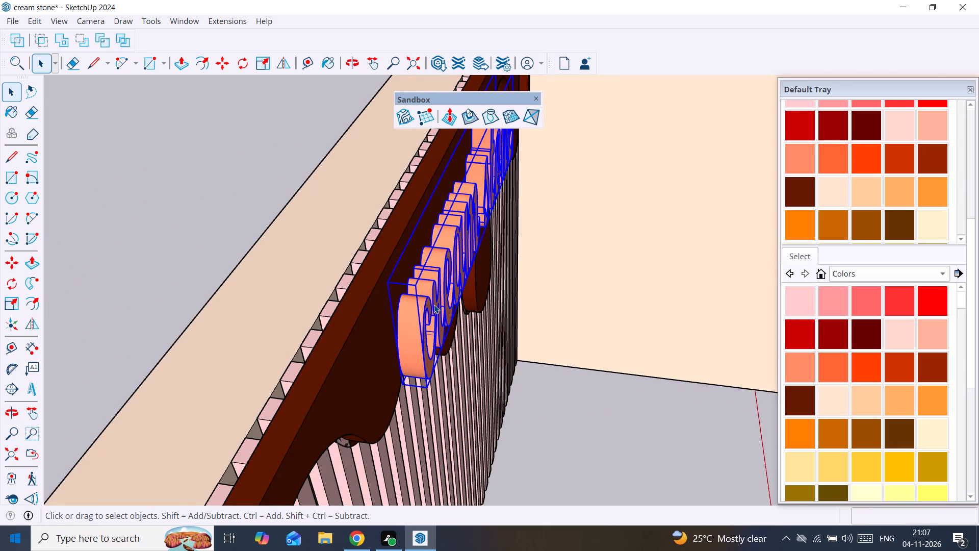
pyautogui.press('m')
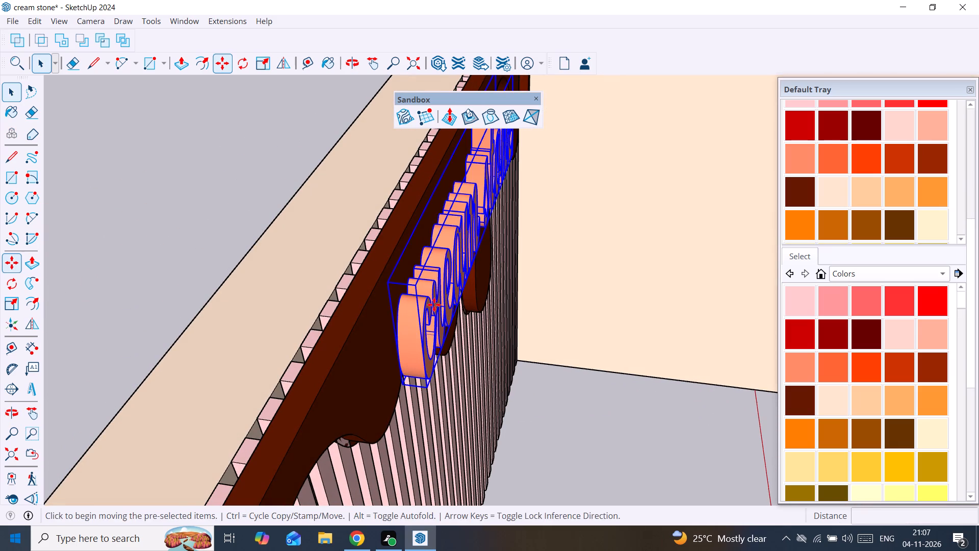
pyautogui.click(434, 305)
pyautogui.click(401, 307)
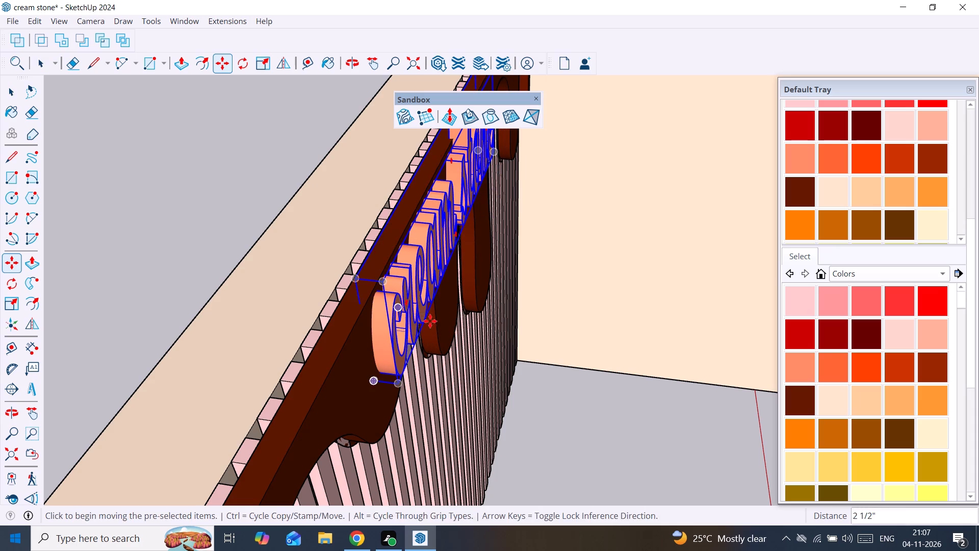
# Stretch the chocolate drip band downward from its bottom edge to a scale of about 1.35 so the drips hang lower.
pyautogui.moveTo(502, 331); pyautogui.dragTo(283, 279, button='middle')
pyautogui.scroll(-11, 291, 273)
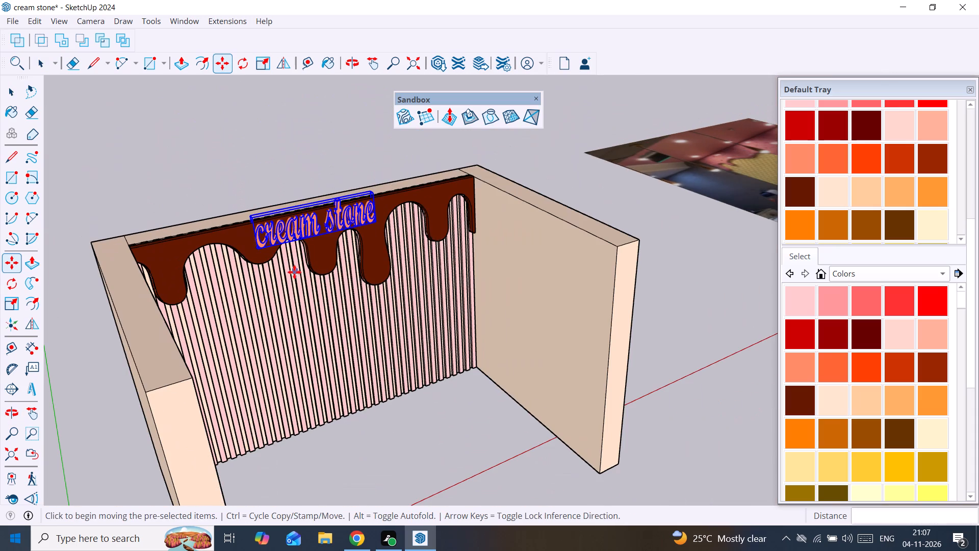
pyautogui.press('space')
pyautogui.click(251, 240)
pyautogui.scroll(7, 248, 242)
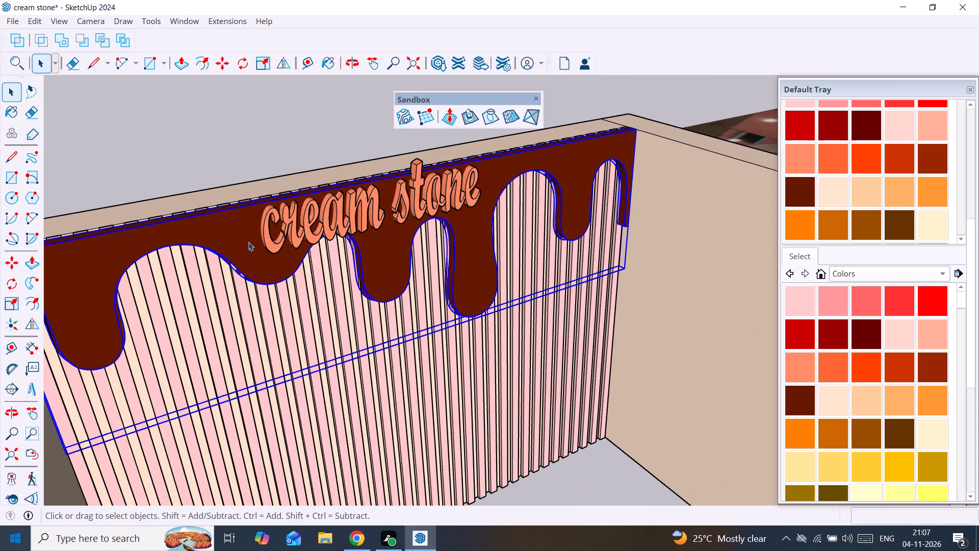
pyautogui.press('s')
pyautogui.scroll(2, 380, 274)
pyautogui.moveTo(380, 274); pyautogui.dragTo(339, 159, button='middle')
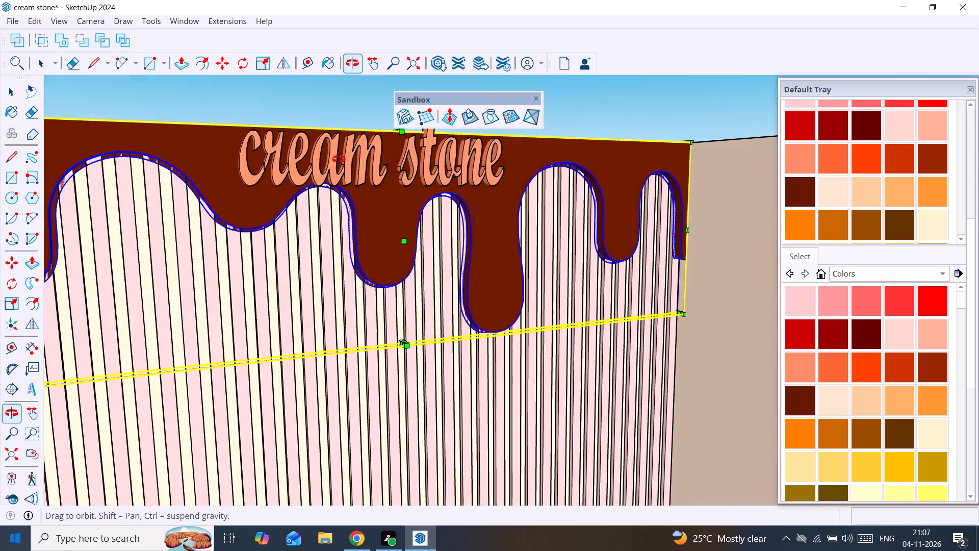
pyautogui.moveTo(339, 159); pyautogui.dragTo(319, 96, button='middle')
pyautogui.scroll(4, 389, 323)
pyautogui.moveTo(394, 349); pyautogui.dragTo(388, 232, button='middle')
pyautogui.scroll(1, 388, 232)
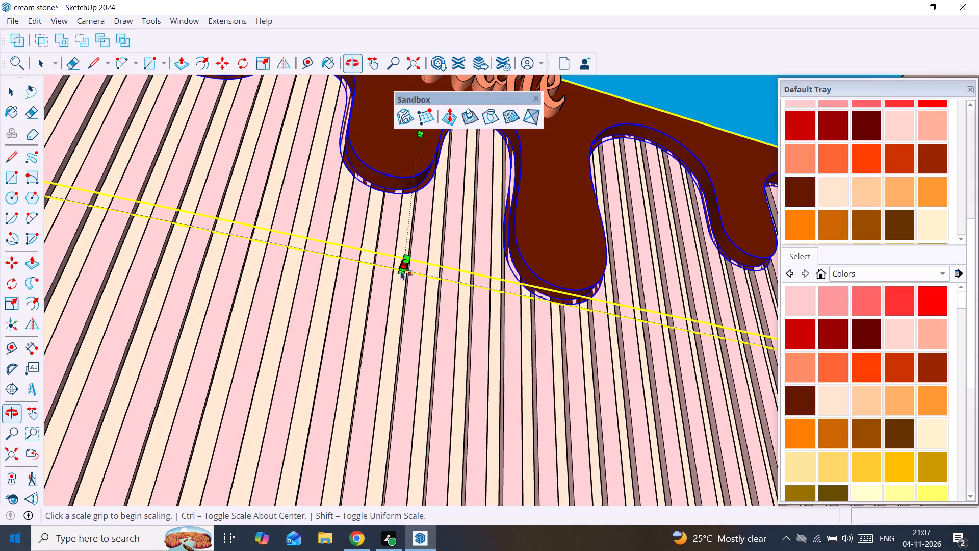
pyautogui.moveTo(403, 268); pyautogui.dragTo(405, 378)
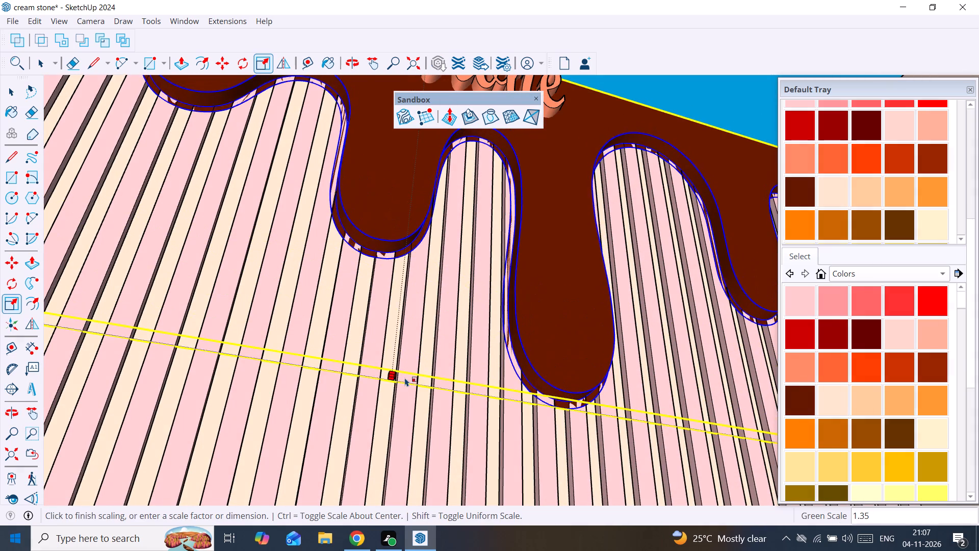
# Stretch the chocolate drip band slightly further downward from its bottom edge and deselect it.
pyautogui.scroll(-15, 408, 367)
pyautogui.moveTo(408, 354); pyautogui.dragTo(413, 490, button='middle')
pyautogui.scroll(6, 425, 384)
pyautogui.moveTo(414, 360); pyautogui.dragTo(406, 218, button='middle')
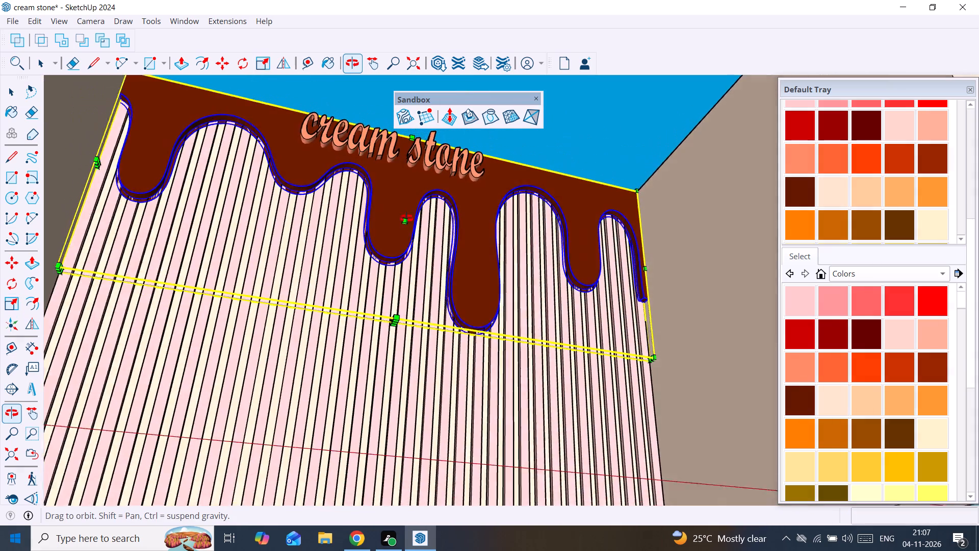
pyautogui.moveTo(406, 218); pyautogui.dragTo(402, 192, button='middle')
pyautogui.scroll(3, 410, 280)
pyautogui.moveTo(386, 325); pyautogui.dragTo(387, 326)
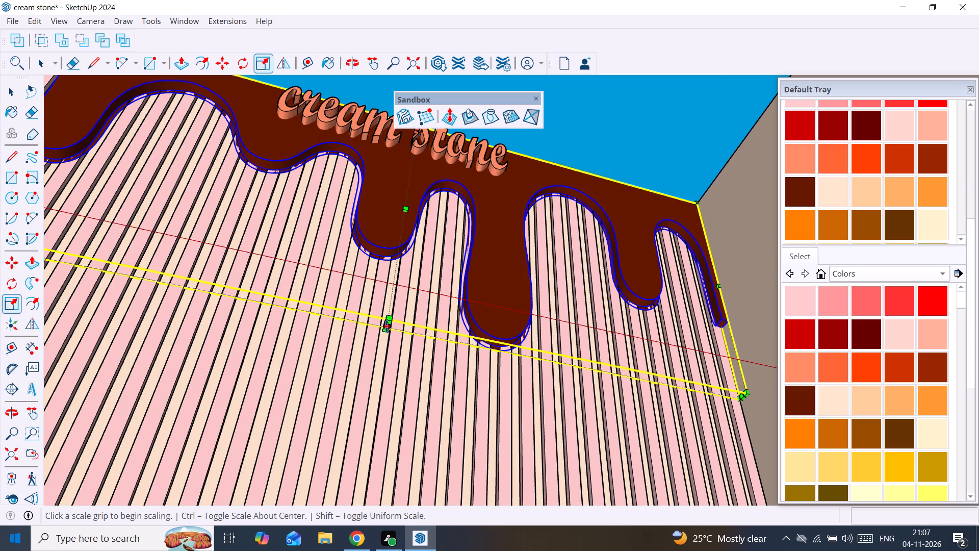
pyautogui.moveTo(387, 326); pyautogui.dragTo(387, 347)
pyautogui.press('space')
pyautogui.scroll(-9, 378, 267)
pyautogui.moveTo(382, 291); pyautogui.dragTo(407, 433, button='middle')
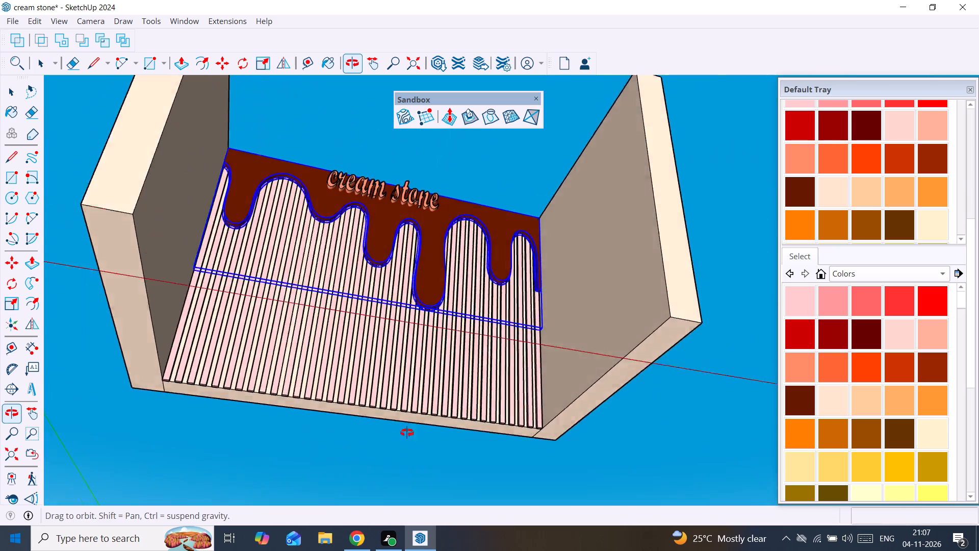
pyautogui.moveTo(407, 433); pyautogui.dragTo(407, 461, button='middle')
pyautogui.click(286, 111)
# Shorten the chocolate drip band from its bottom edge to a scale of about 0.87.
pyautogui.scroll(2, 294, 141)
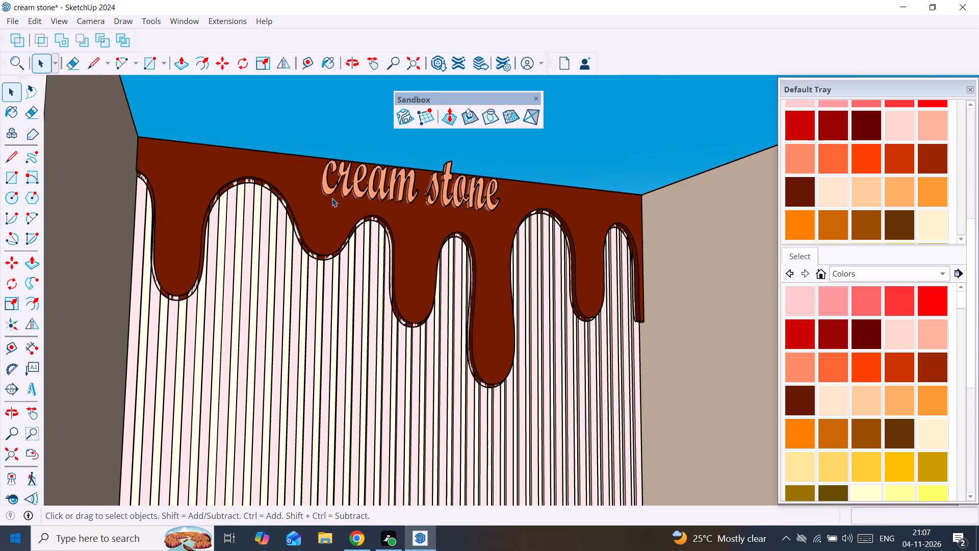
pyautogui.scroll(-5, 397, 274)
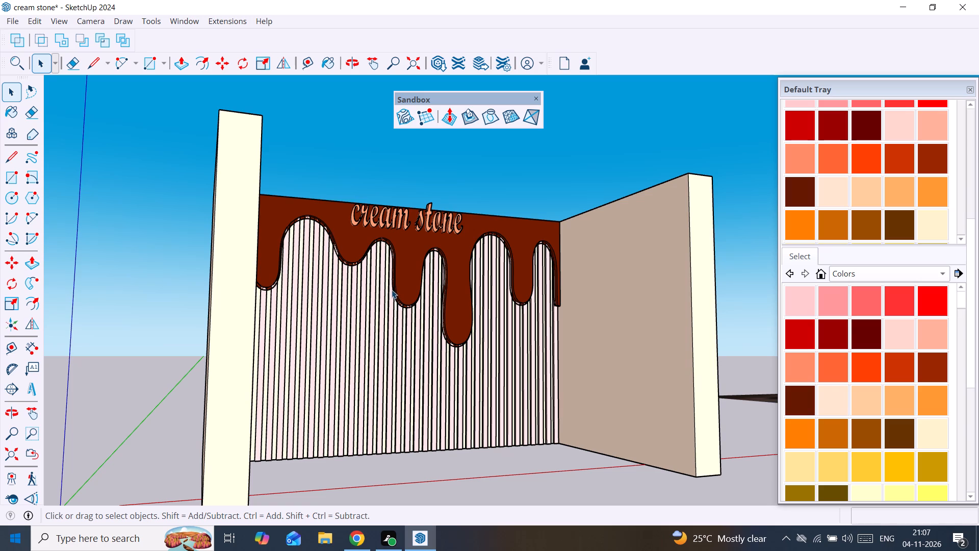
pyautogui.click(401, 293)
pyautogui.scroll(3, 416, 324)
pyautogui.moveTo(416, 325); pyautogui.dragTo(415, 190, button='middle')
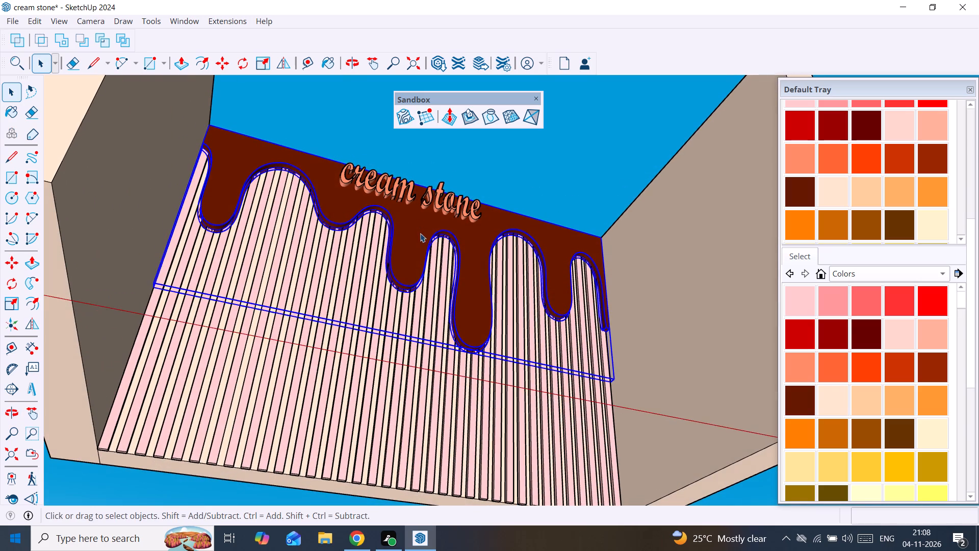
pyautogui.press('s')
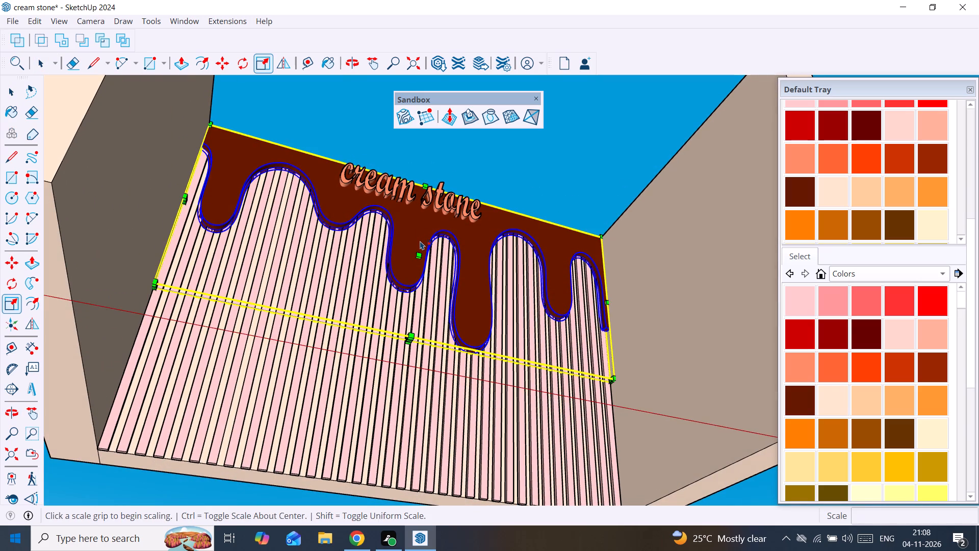
pyautogui.scroll(6, 415, 346)
pyautogui.moveTo(410, 340); pyautogui.dragTo(414, 235, button='middle')
pyautogui.moveTo(410, 227); pyautogui.dragTo(422, 208)
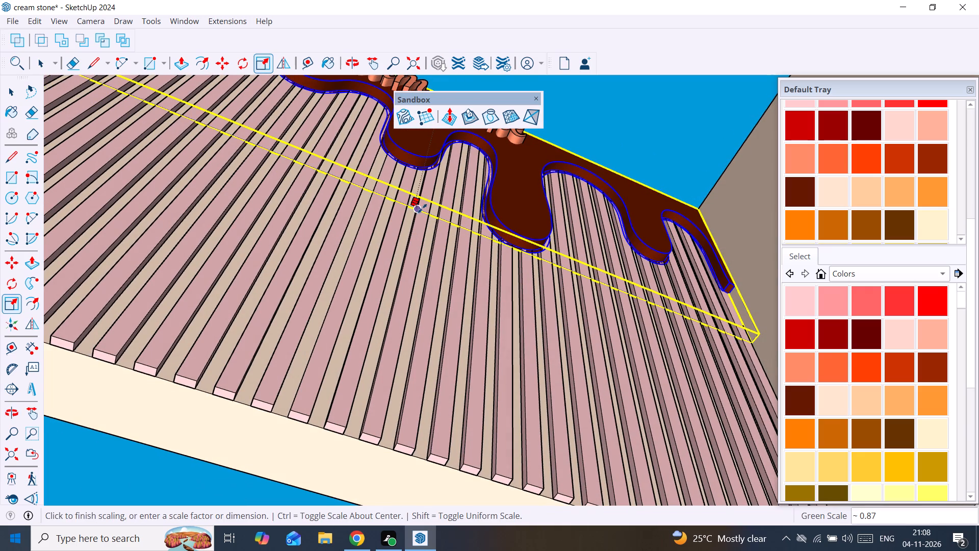
pyautogui.moveTo(422, 208); pyautogui.dragTo(423, 207)
# Shorten the chocolate drip band a little more from its bottom edge.
pyautogui.moveTo(421, 214); pyautogui.dragTo(441, 380, button='middle')
pyautogui.scroll(-9, 434, 341)
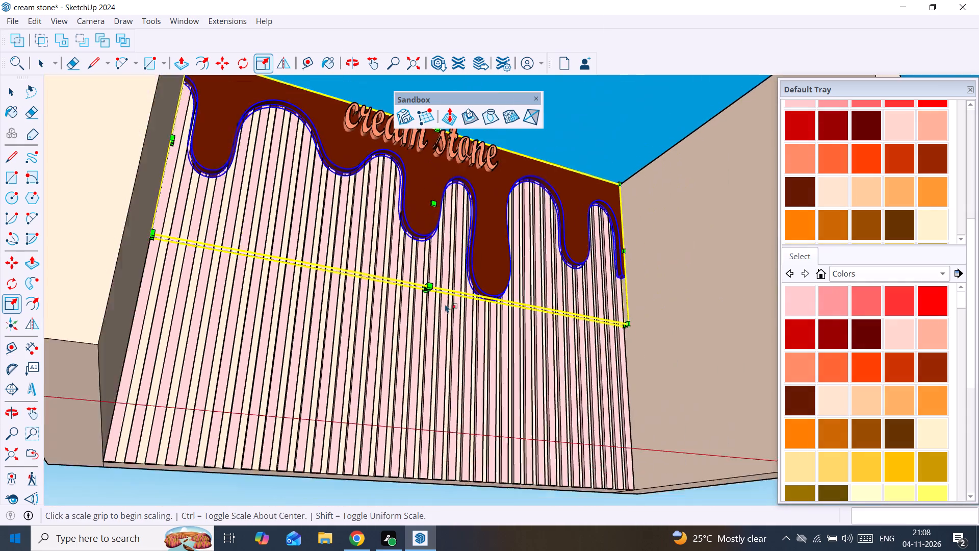
pyautogui.moveTo(420, 229); pyautogui.dragTo(415, 329, button='middle')
pyautogui.scroll(6, 443, 302)
pyautogui.moveTo(437, 291); pyautogui.dragTo(423, 203, button='middle')
pyautogui.scroll(1, 423, 203)
pyautogui.scroll(8, 415, 249)
pyautogui.moveTo(415, 247); pyautogui.dragTo(421, 227)
# Move the cream stone lettering down by just over 2" so it sits below the drip band's top edge.
pyautogui.scroll(-20, 417, 239)
pyautogui.moveTo(410, 245); pyautogui.dragTo(421, 305, button='middle')
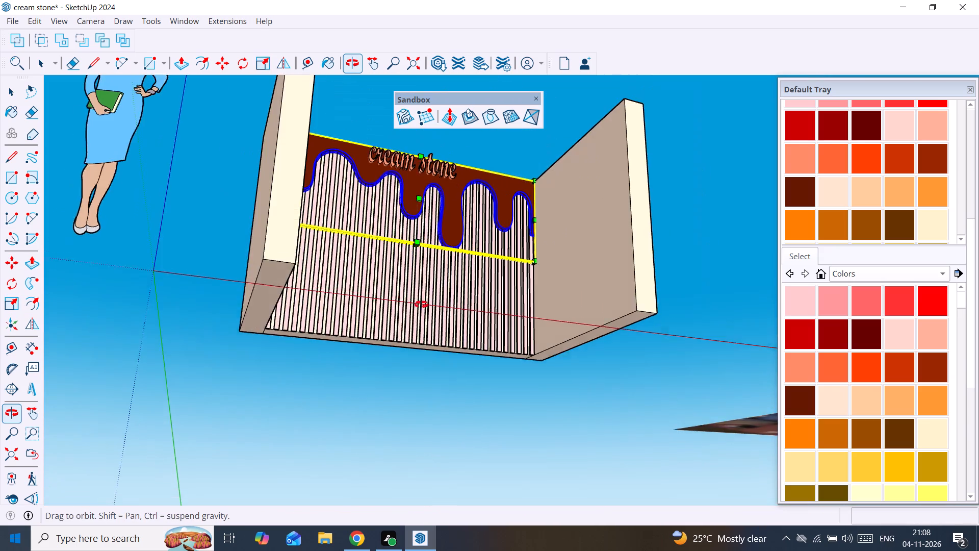
pyautogui.moveTo(421, 305); pyautogui.dragTo(430, 378, button='middle')
pyautogui.scroll(6, 370, 218)
pyautogui.moveTo(370, 189); pyautogui.dragTo(497, 321, button='middle')
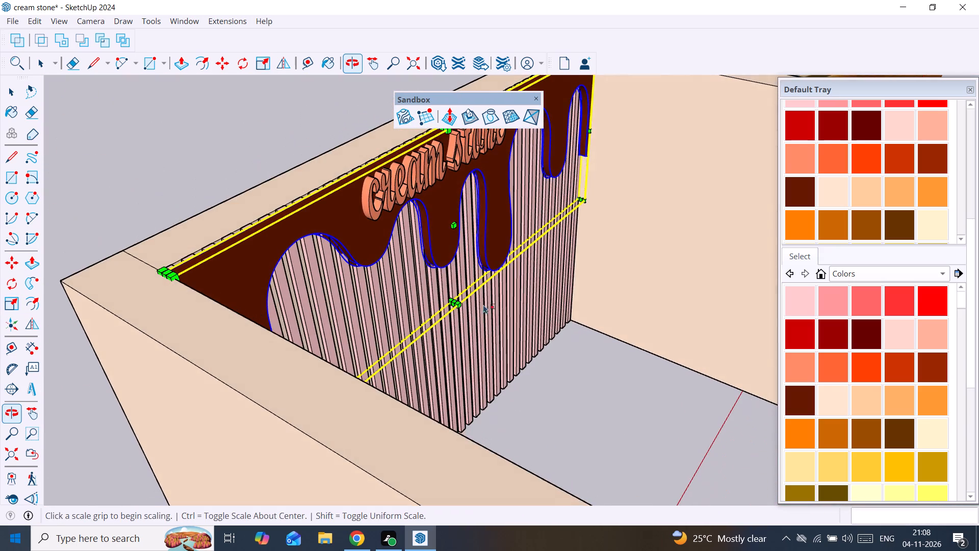
pyautogui.scroll(2, 405, 186)
pyautogui.press('space')
pyautogui.click(403, 181)
pyautogui.scroll(3, 400, 185)
pyautogui.moveTo(400, 185); pyautogui.dragTo(265, 178, button='middle')
pyautogui.scroll(-8, 413, 169)
pyautogui.moveTo(422, 177); pyautogui.dragTo(421, 277, button='middle')
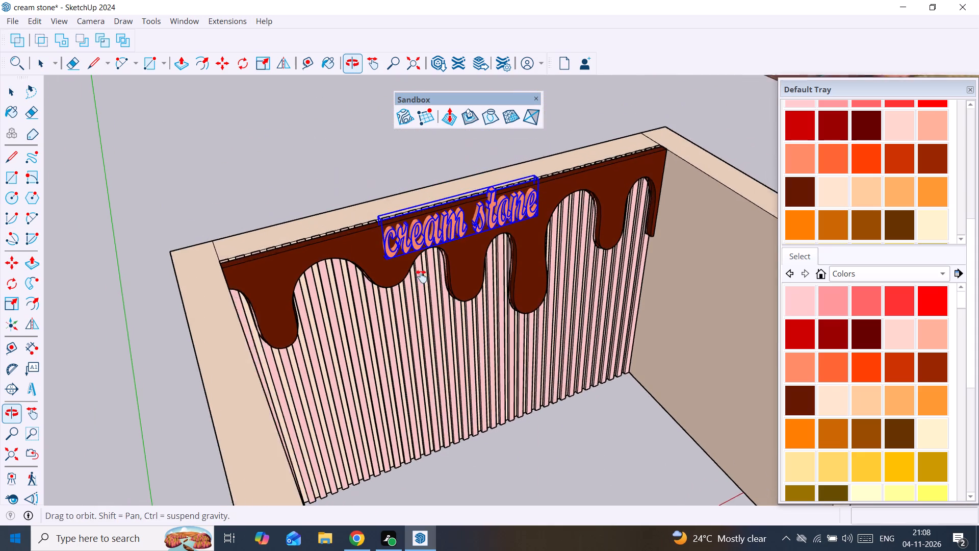
pyautogui.moveTo(421, 277); pyautogui.dragTo(418, 280, button='middle')
pyautogui.scroll(4, 408, 253)
pyautogui.moveTo(404, 248); pyautogui.dragTo(346, 197, button='middle')
pyautogui.scroll(3, 394, 236)
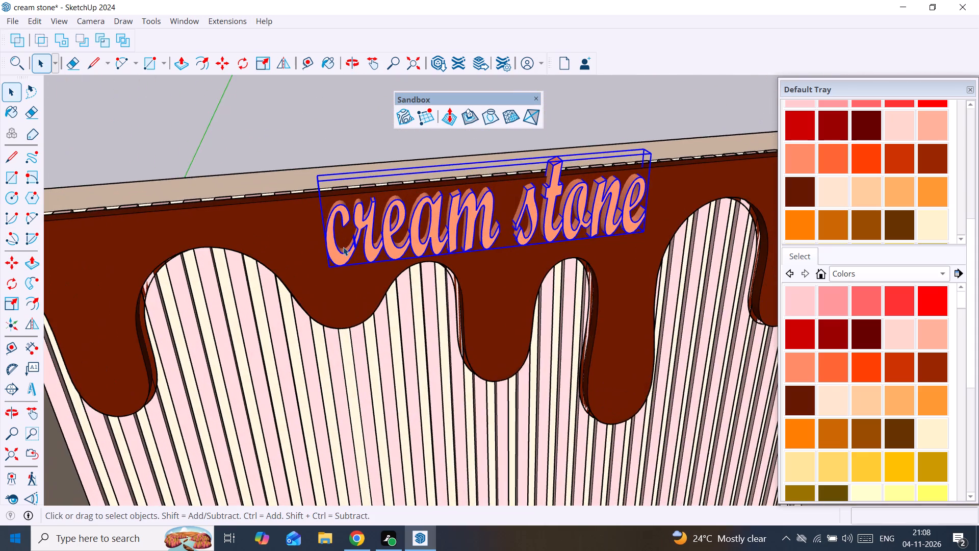
pyautogui.scroll(3, 307, 260)
pyautogui.moveTo(320, 265); pyautogui.dragTo(588, 276, button='middle')
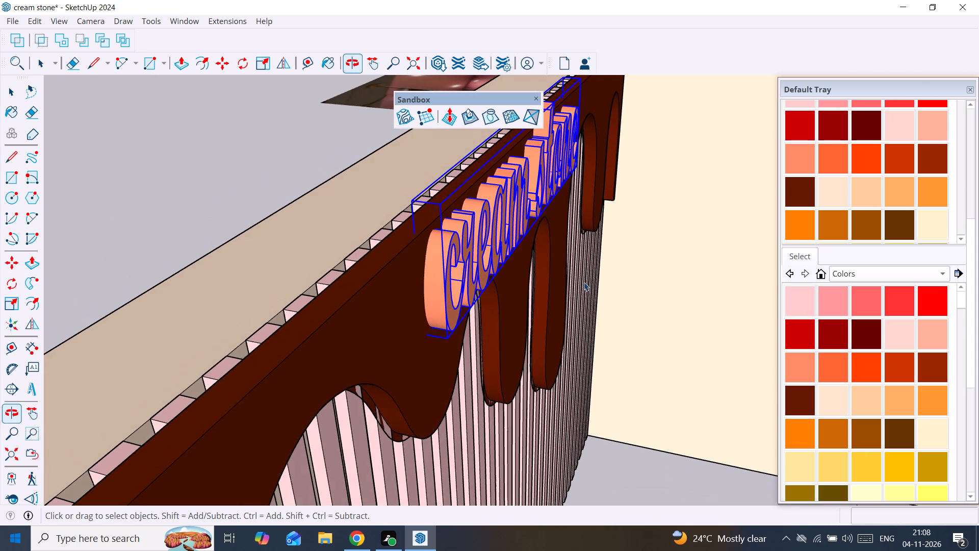
pyautogui.scroll(3, 429, 333)
pyautogui.press('m')
pyautogui.click(427, 334)
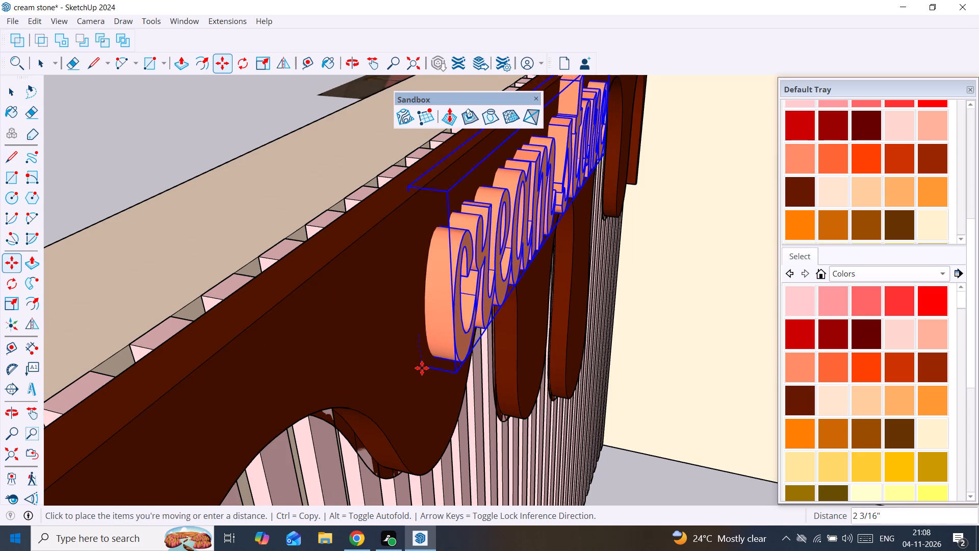
pyautogui.click(423, 373)
# Scale the cream stone lettering down uniformly from its upper corner to a factor of about 0.68.
pyautogui.moveTo(459, 380); pyautogui.dragTo(253, 348, button='middle')
pyautogui.scroll(-4, 253, 348)
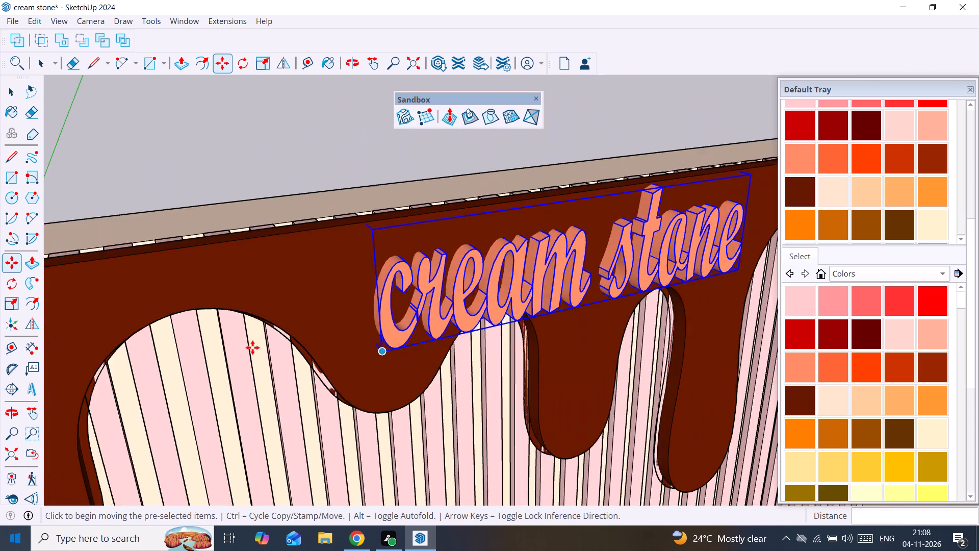
pyautogui.scroll(-4, 252, 347)
pyautogui.scroll(3, 372, 284)
pyautogui.moveTo(372, 284); pyautogui.dragTo(312, 251, button='middle')
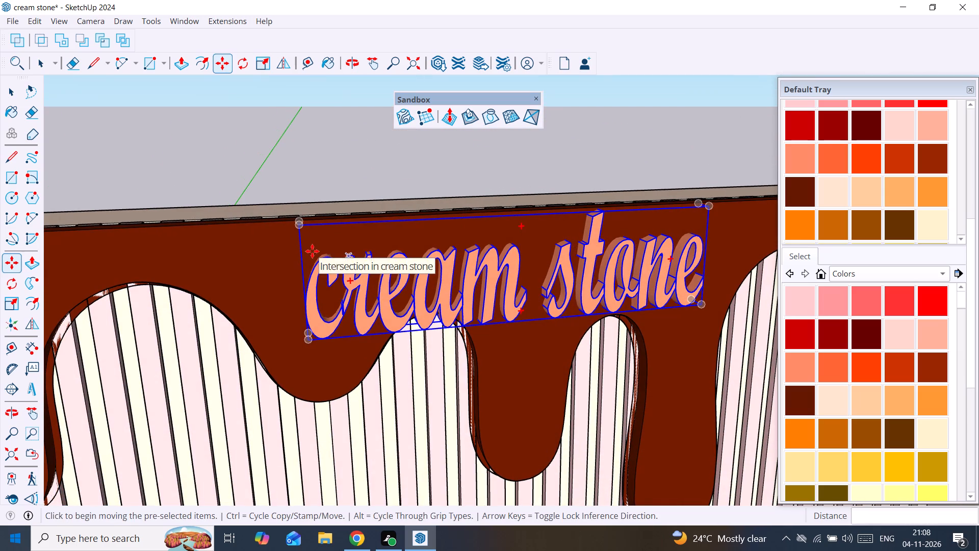
pyautogui.press('s')
pyautogui.moveTo(687, 208); pyautogui.dragTo(728, 227, button='middle')
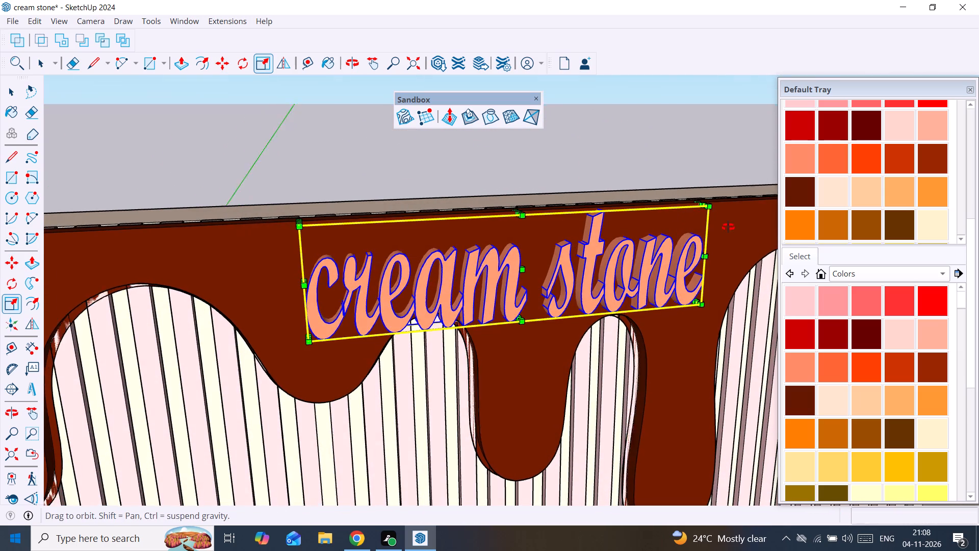
pyautogui.moveTo(728, 227); pyautogui.dragTo(758, 248, button='middle')
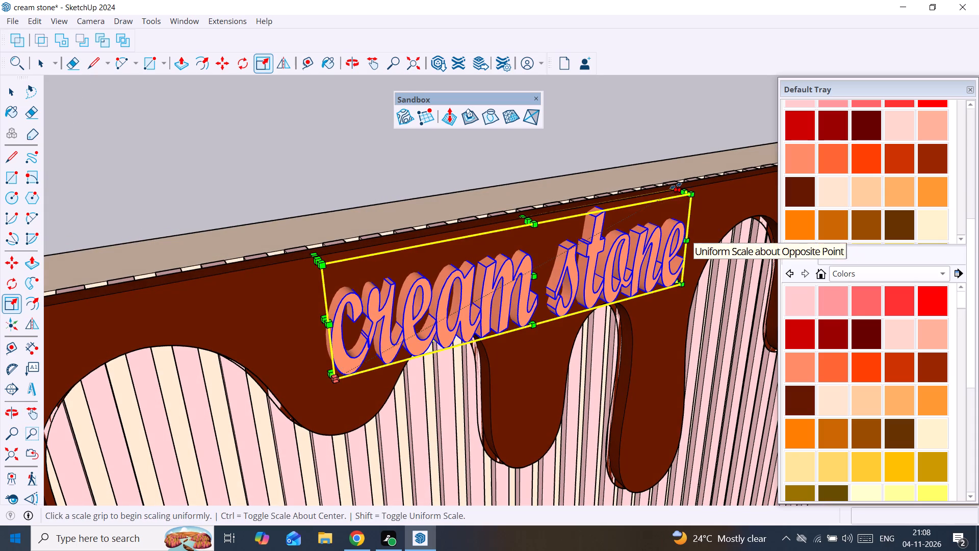
pyautogui.moveTo(676, 186); pyautogui.dragTo(588, 253)
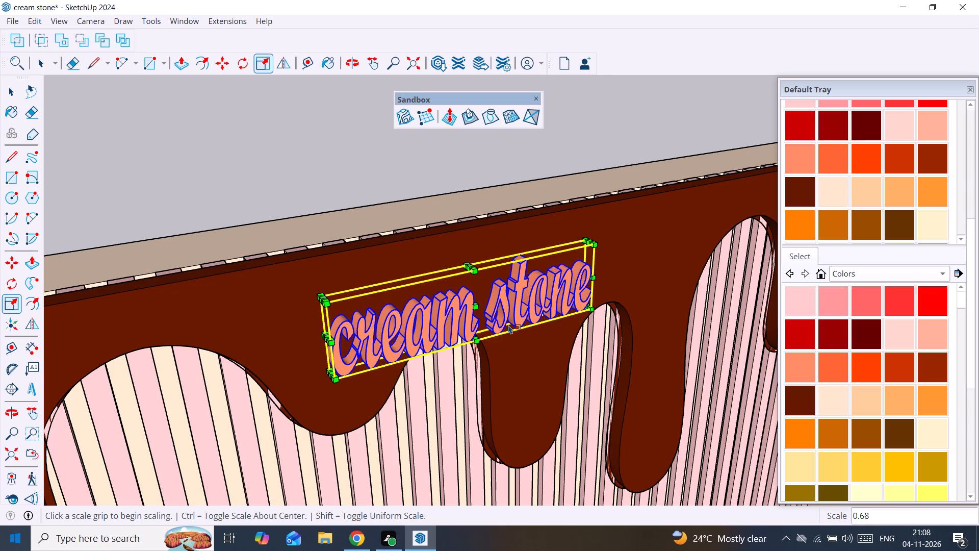
# Move the cream stone lettering about 9 7/16" across the drip band's face to centre it.
pyautogui.scroll(2, 336, 328)
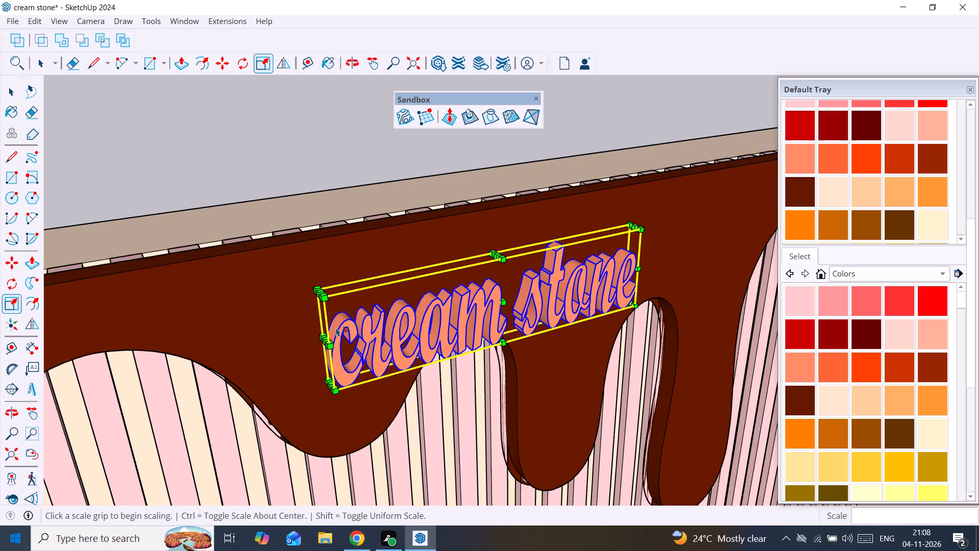
pyautogui.moveTo(336, 324); pyautogui.dragTo(348, 283, button='middle')
pyautogui.scroll(-4, 348, 283)
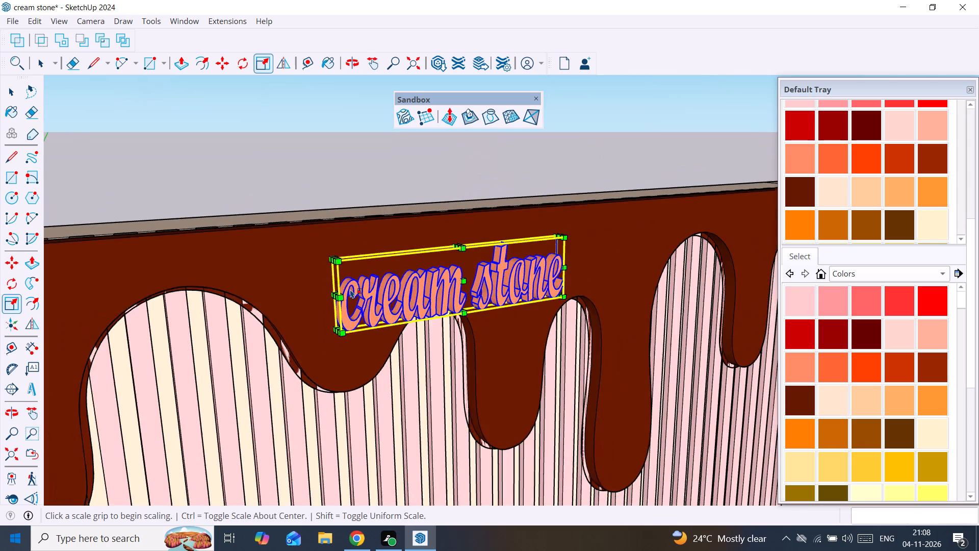
pyautogui.scroll(-8, 350, 289)
pyautogui.moveTo(373, 304); pyautogui.dragTo(317, 279, button='middle')
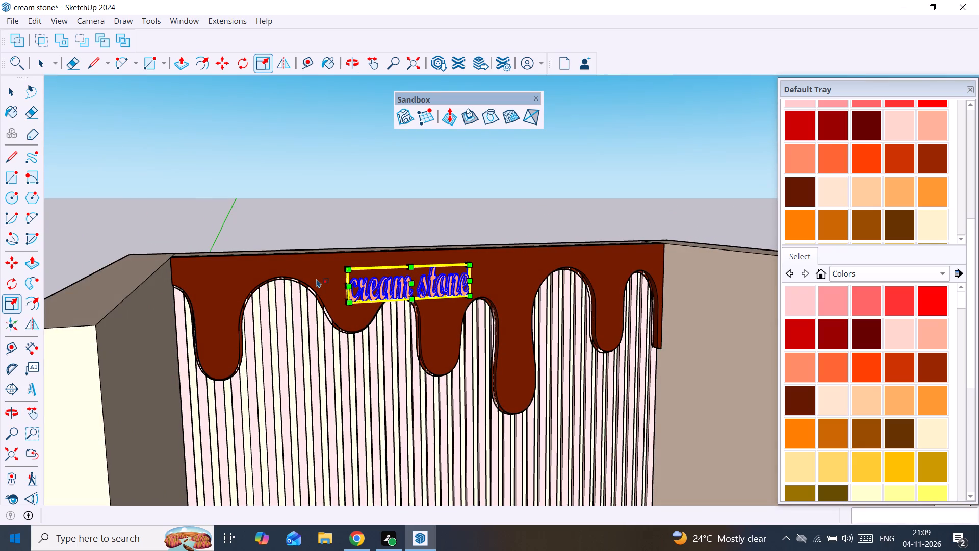
pyautogui.press('m')
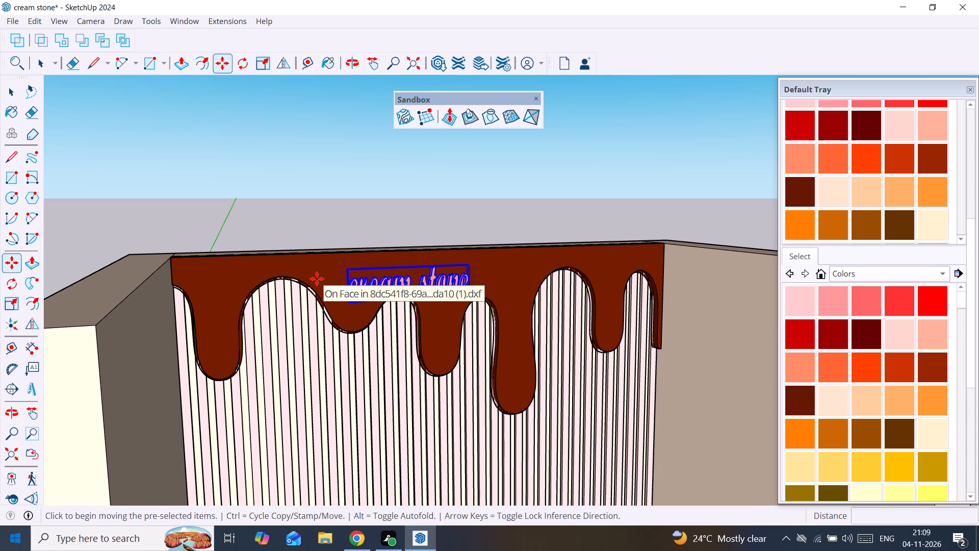
pyautogui.scroll(4, 338, 276)
pyautogui.scroll(2, 429, 279)
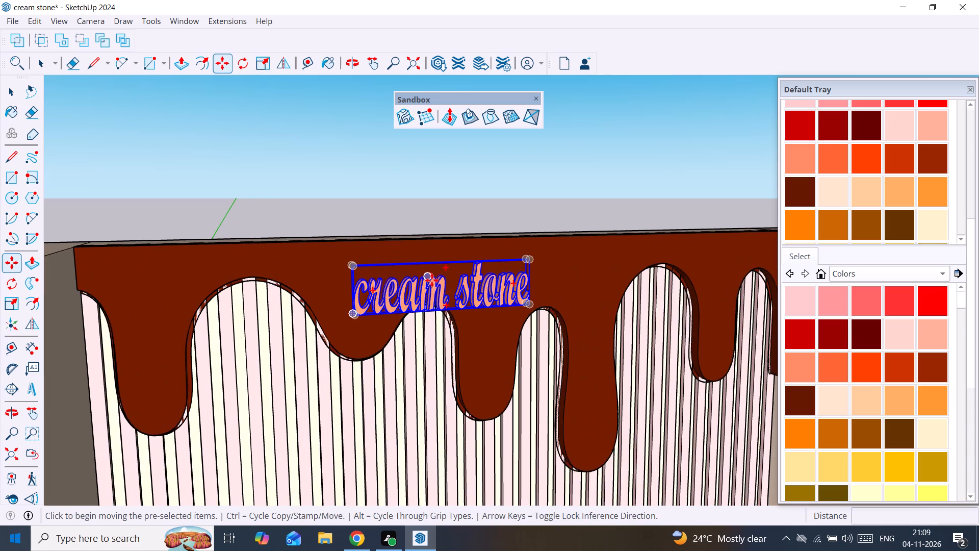
pyautogui.click(439, 295)
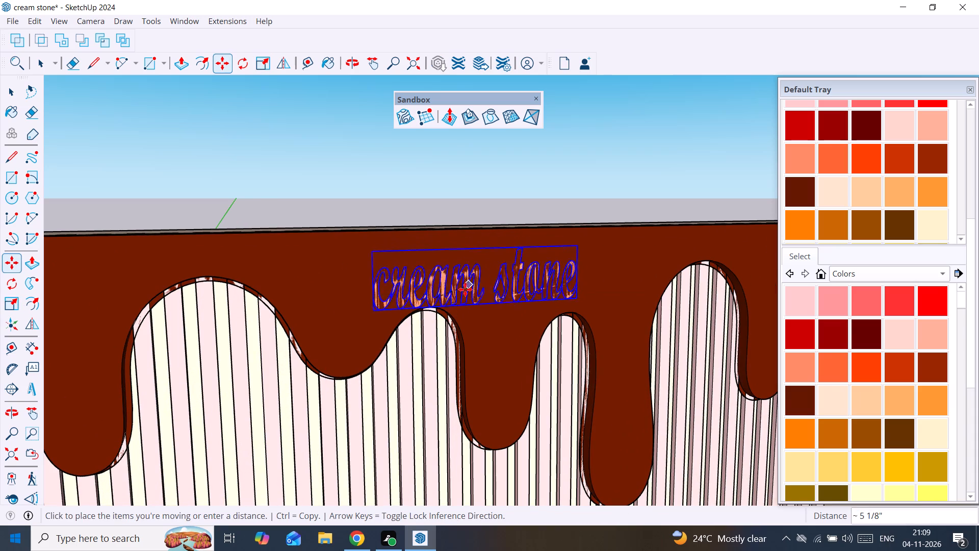
pyautogui.scroll(2, 478, 285)
pyautogui.moveTo(478, 285); pyautogui.dragTo(630, 341, button='middle')
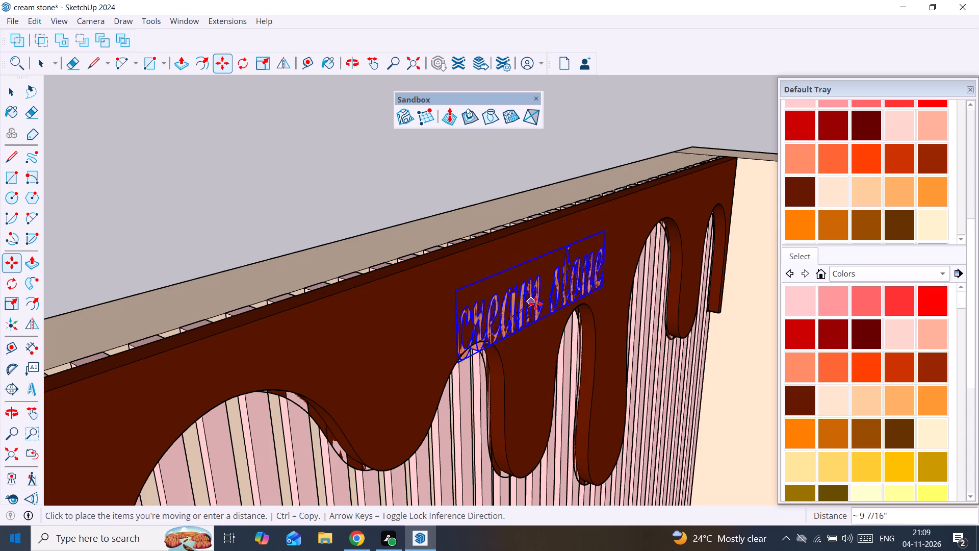
pyautogui.click(536, 304)
# Move the lettering back against the drip band by its rear upper corner, about 3 7/16".
pyautogui.scroll(3, 448, 320)
pyautogui.moveTo(448, 320); pyautogui.dragTo(522, 329, button='middle')
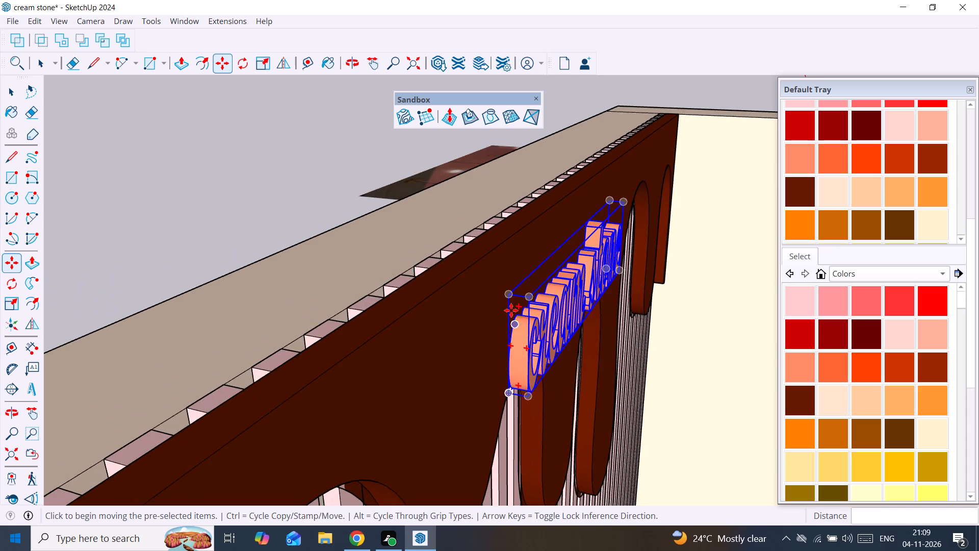
pyautogui.scroll(3, 509, 305)
pyautogui.click(508, 290)
pyautogui.click(479, 278)
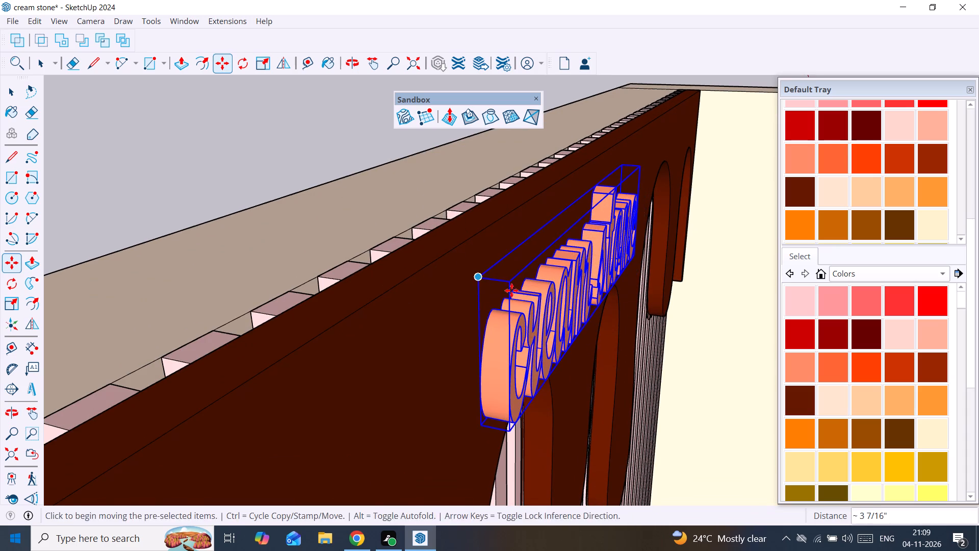
# Scale the cream stone lettering slightly shorter from its top edge.
pyautogui.moveTo(538, 310); pyautogui.dragTo(341, 262, button='middle')
pyautogui.scroll(-14, 329, 258)
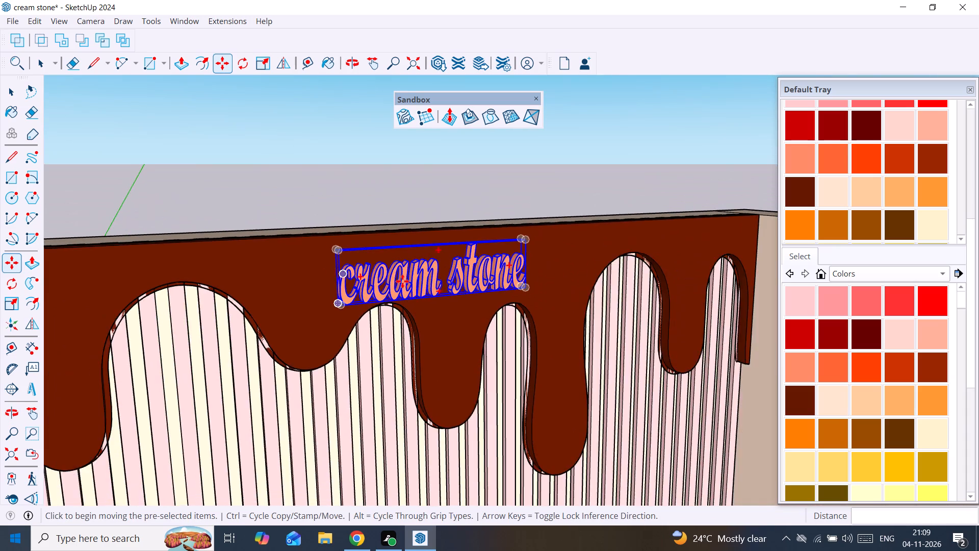
pyautogui.scroll(6, 402, 281)
pyautogui.moveTo(402, 281); pyautogui.dragTo(361, 323, button='middle')
pyautogui.scroll(4, 384, 298)
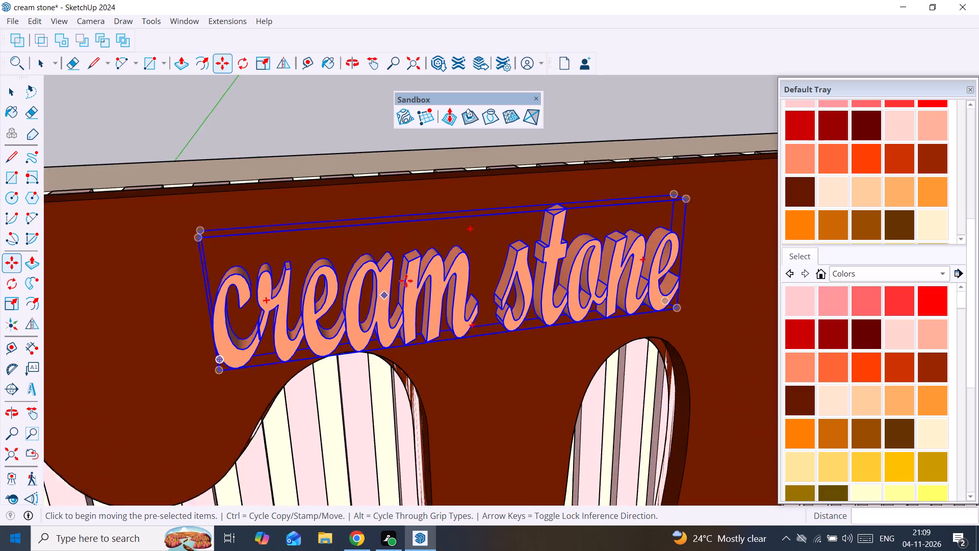
pyautogui.scroll(2, 413, 278)
pyautogui.moveTo(413, 277); pyautogui.dragTo(403, 357, button='middle')
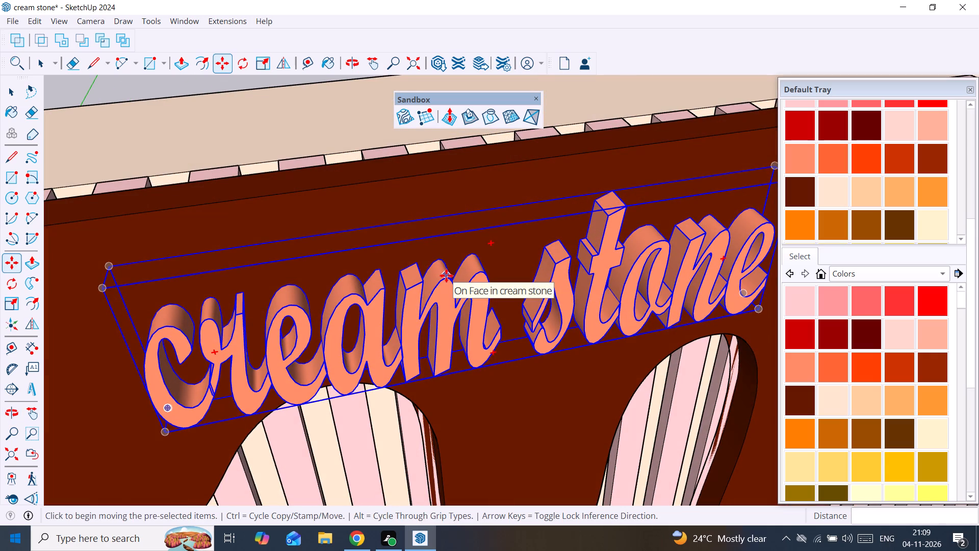
pyautogui.press('s')
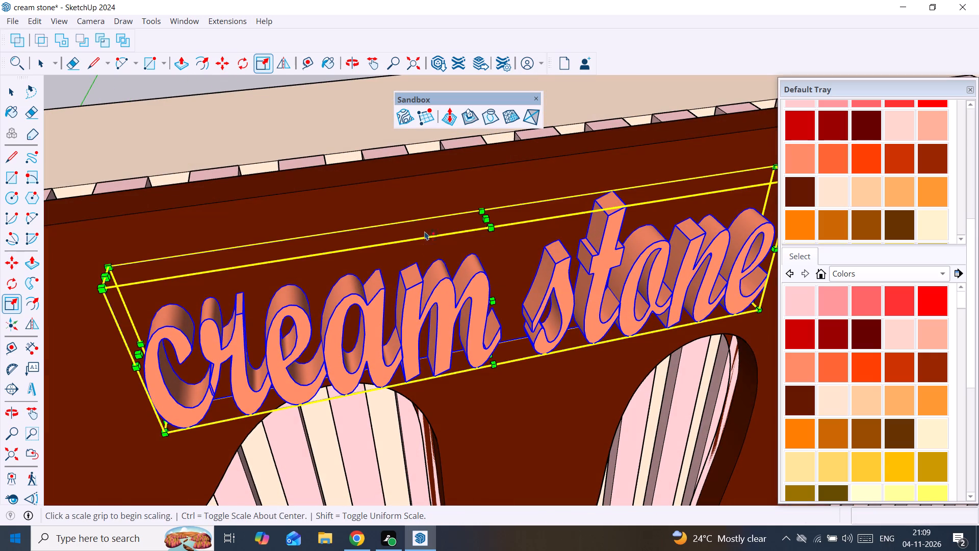
pyautogui.moveTo(490, 215); pyautogui.dragTo(490, 239)
pyautogui.moveTo(499, 329); pyautogui.dragTo(455, 156, button='middle')
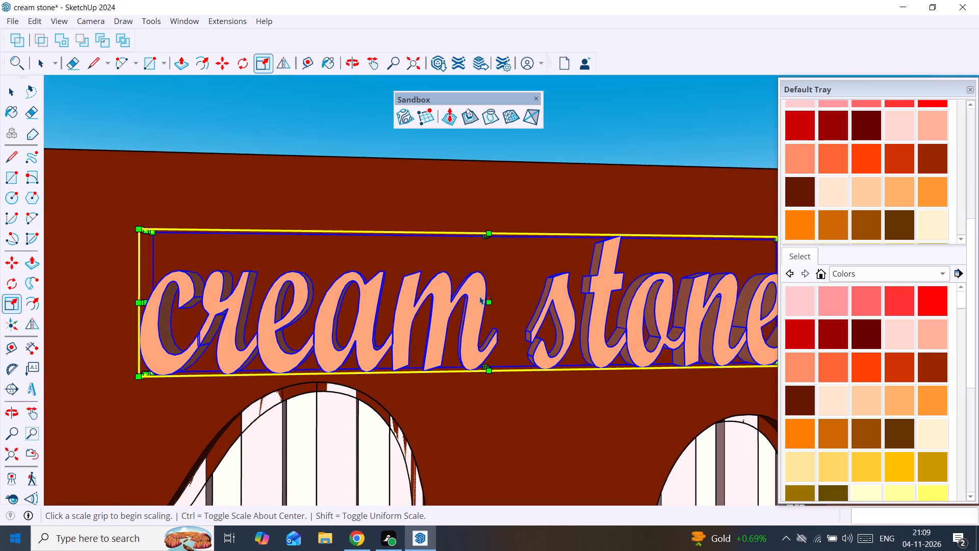
pyautogui.scroll(-9, 480, 298)
pyautogui.moveTo(480, 300); pyautogui.dragTo(565, 316, button='middle')
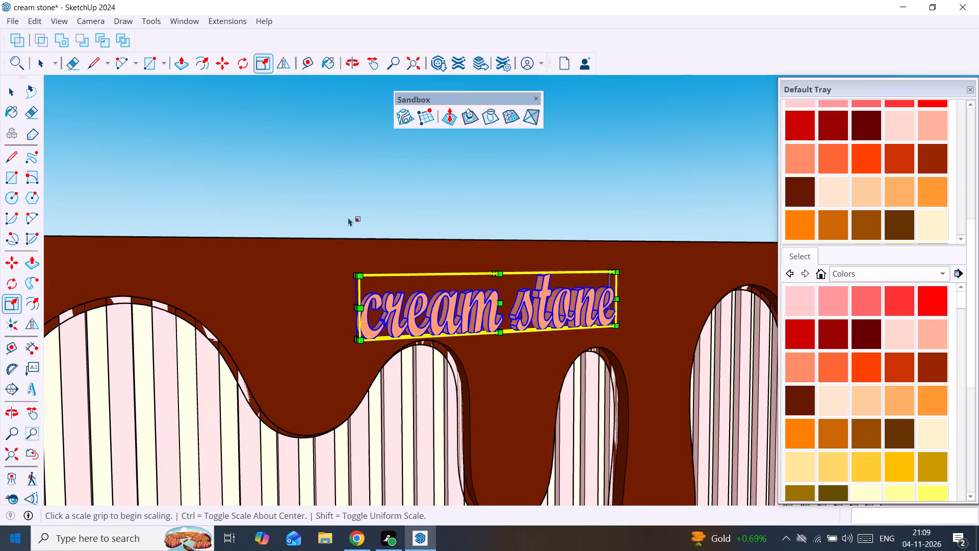
pyautogui.press('space')
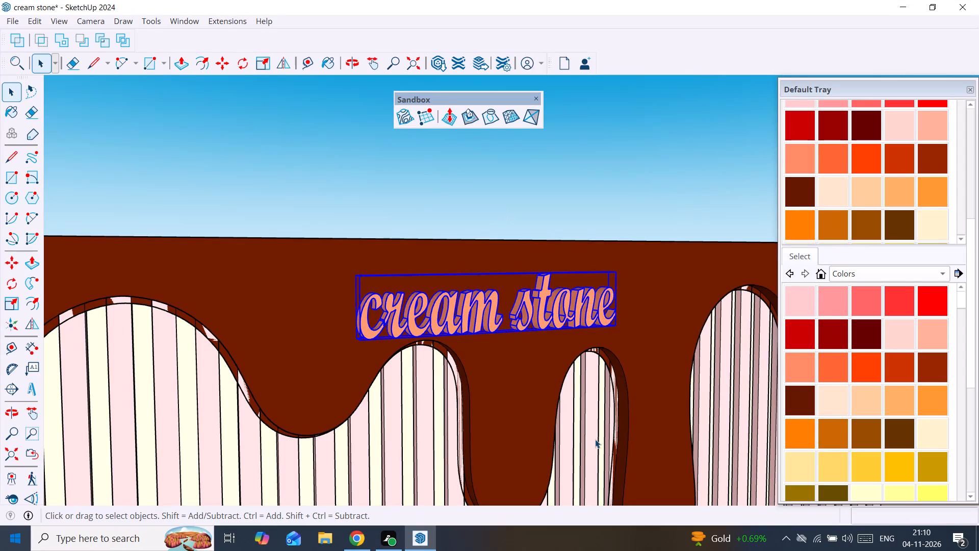
# Examine the whole booth to check the lettering's size and position on the drip band.
pyautogui.scroll(-15, 323, 264)
pyautogui.scroll(1, 348, 302)
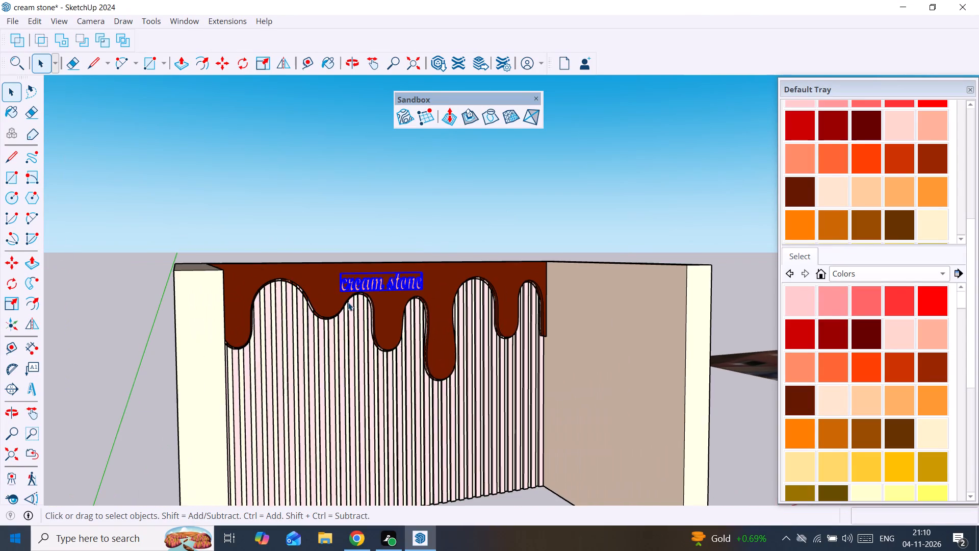
pyautogui.scroll(1, 353, 311)
pyautogui.moveTo(351, 312); pyautogui.dragTo(307, 165, button='middle')
pyautogui.scroll(-6, 359, 360)
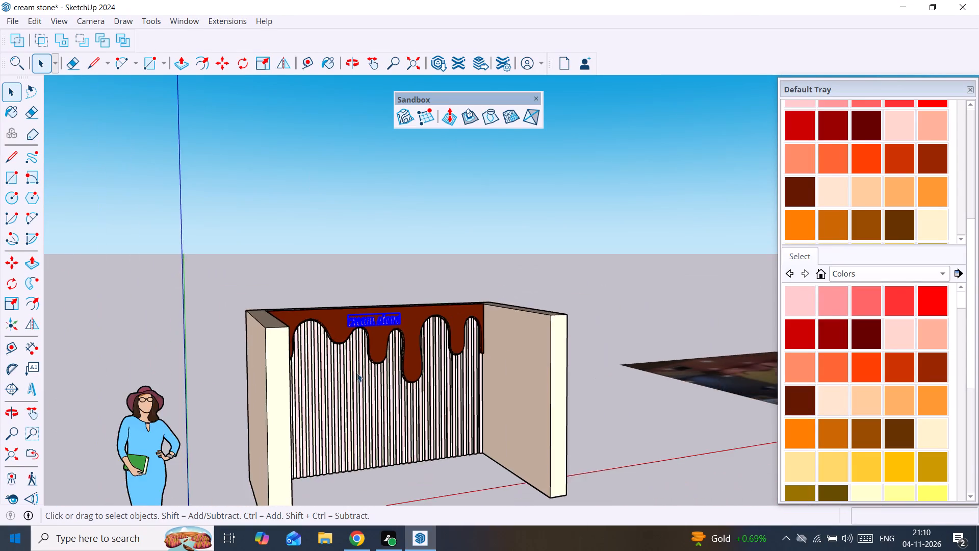
pyautogui.moveTo(355, 370); pyautogui.dragTo(340, 220, button='middle')
pyautogui.scroll(4, 339, 221)
pyautogui.moveTo(339, 221); pyautogui.dragTo(292, 313, button='middle')
pyautogui.click(279, 100)
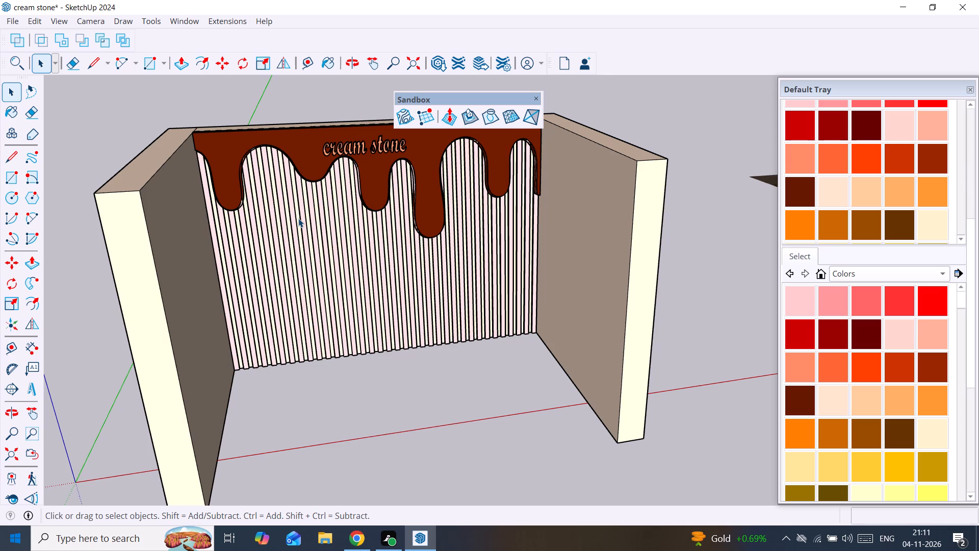
# Paint the cream stone lettering with the pale pink colour.
pyautogui.scroll(1, 390, 130)
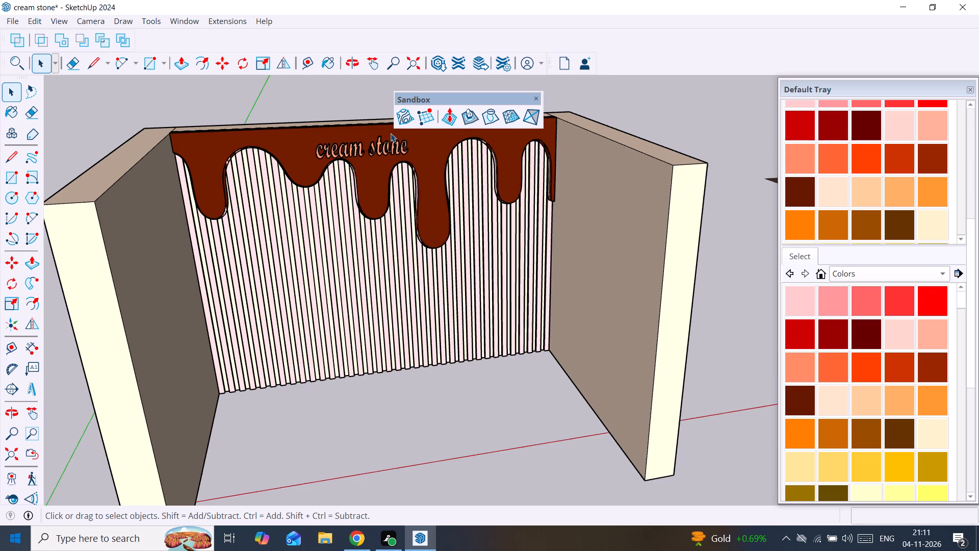
pyautogui.scroll(3, 390, 141)
pyautogui.click(366, 146)
pyautogui.scroll(4, 364, 146)
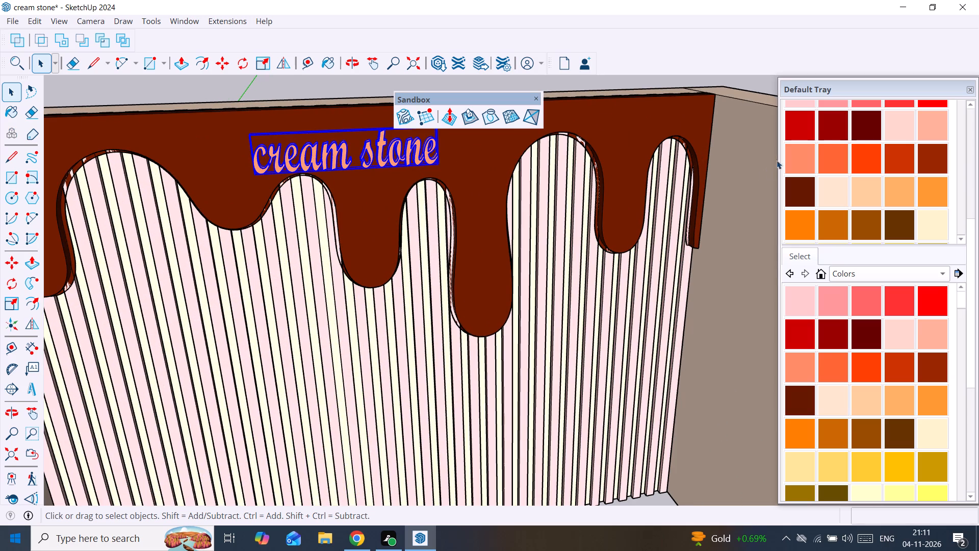
pyautogui.click(896, 127)
pyautogui.scroll(3, 277, 241)
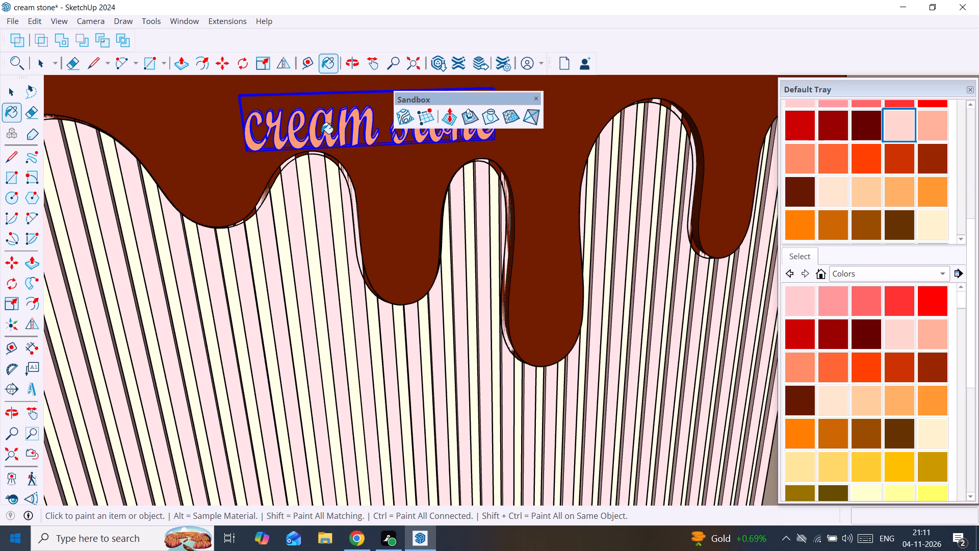
pyautogui.click(321, 134)
pyautogui.click(340, 125)
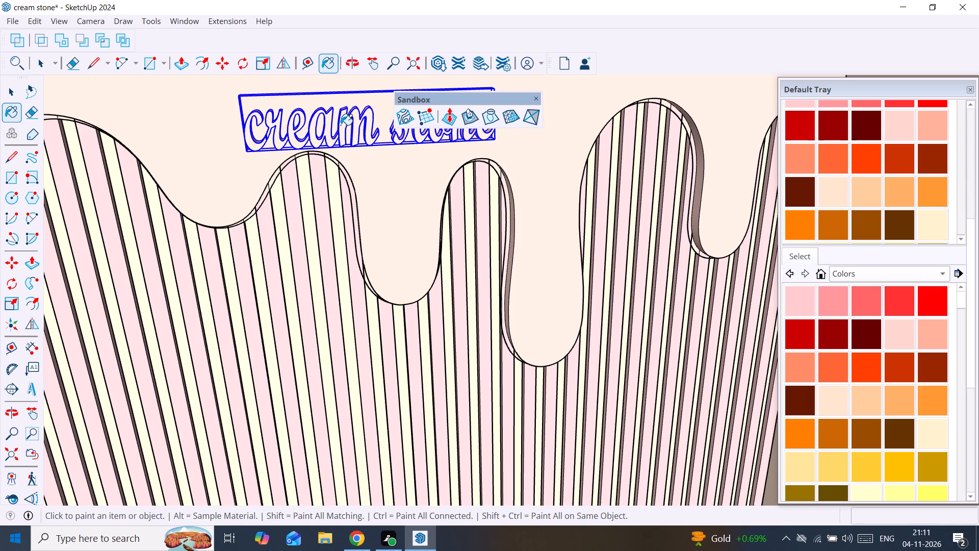
# Repaint the drip band in the dark chocolate brown colour and clear the selection.
pyautogui.scroll(-7, 341, 125)
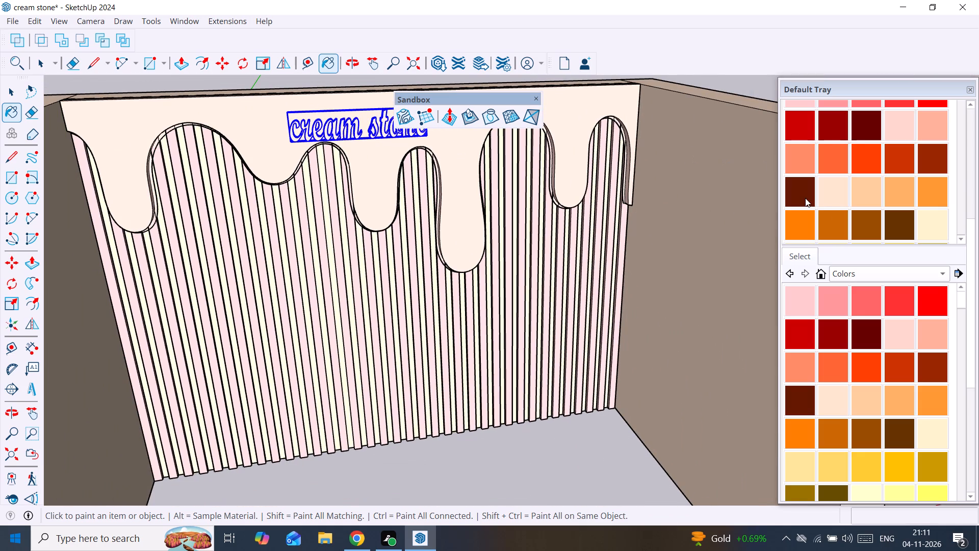
pyautogui.click(805, 198)
pyautogui.click(602, 118)
pyautogui.scroll(-1, 543, 138)
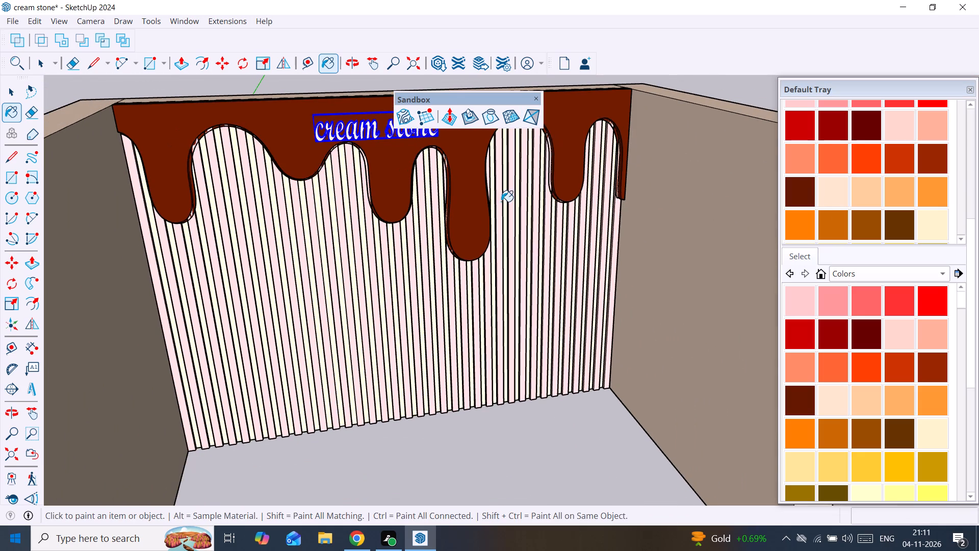
pyautogui.scroll(-7, 501, 203)
pyautogui.scroll(2, 692, 136)
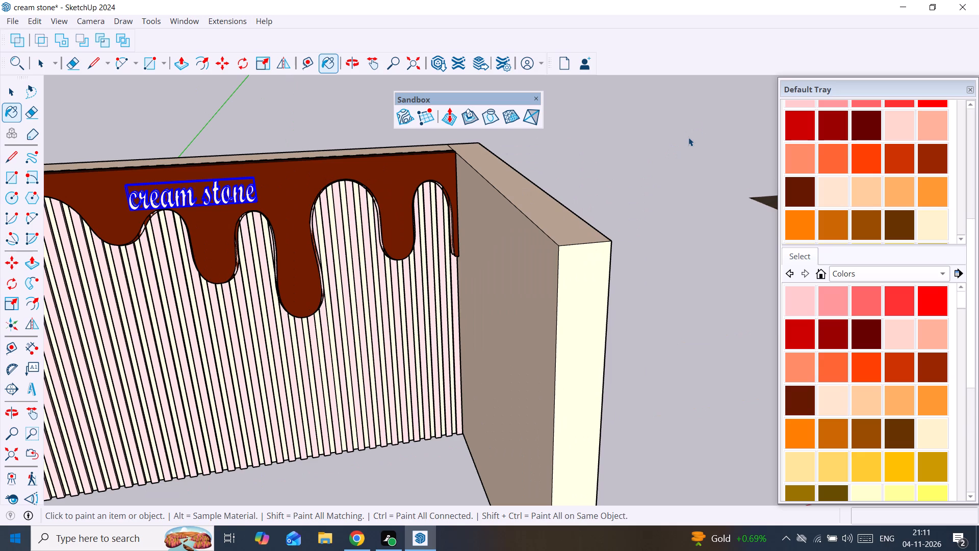
pyautogui.press('space')
pyautogui.click(685, 137)
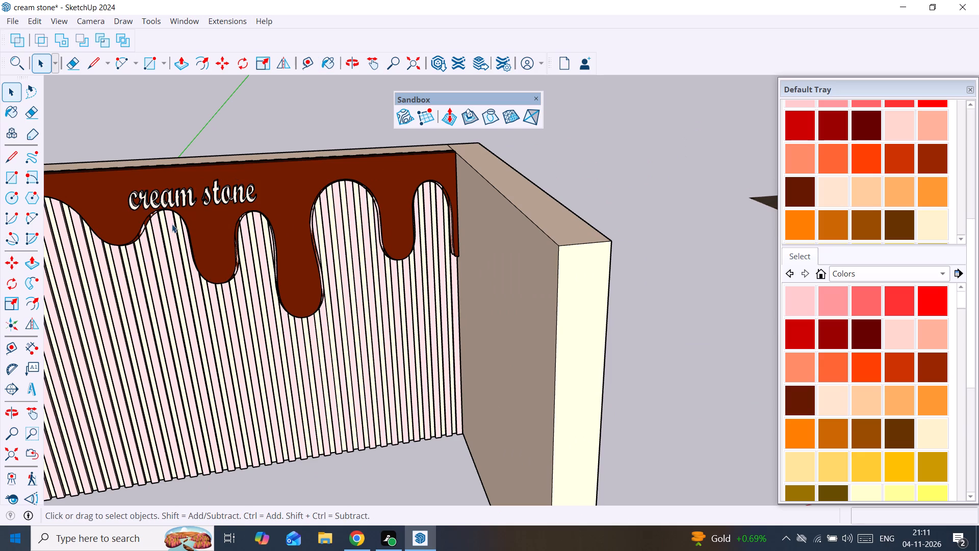
# Widen the cream stone lettering along the red axis from its right end to a scale of about 1.11.
pyautogui.scroll(-7, 172, 223)
pyautogui.moveTo(186, 223); pyautogui.dragTo(150, 233, button='middle')
pyautogui.scroll(2, 156, 223)
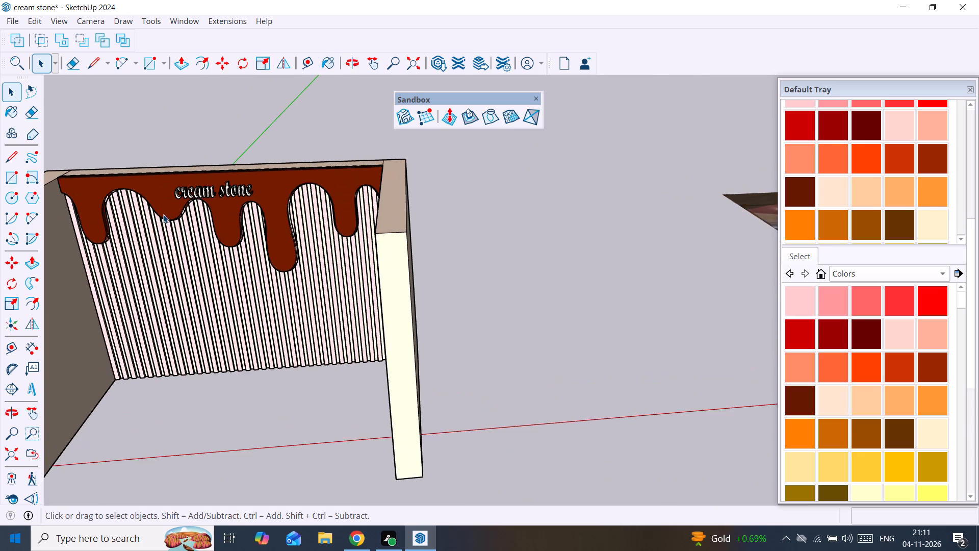
pyautogui.moveTo(165, 213); pyautogui.dragTo(569, 180, button='middle')
pyautogui.moveTo(569, 180); pyautogui.dragTo(445, 198, button='middle')
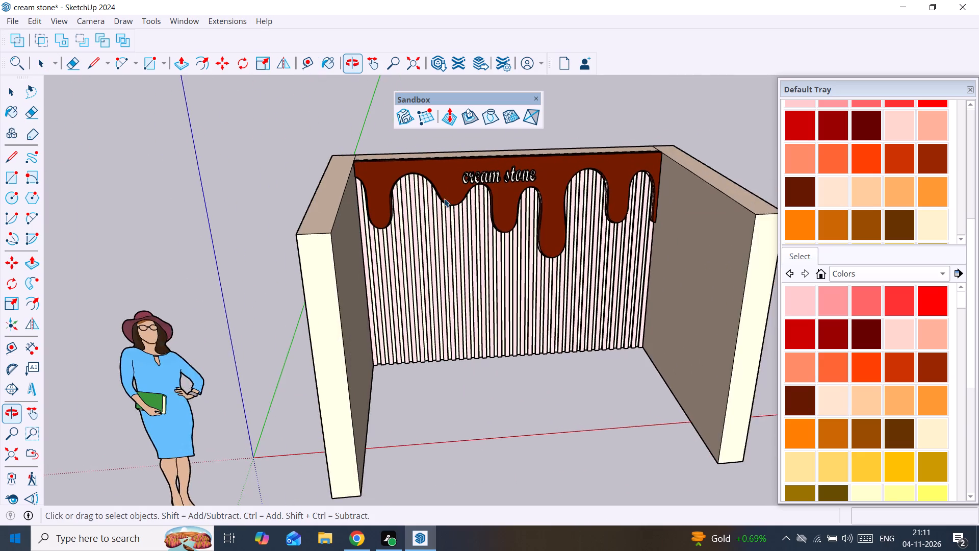
pyautogui.scroll(6, 453, 194)
pyautogui.click(552, 157)
pyautogui.scroll(3, 552, 159)
pyautogui.moveTo(549, 164); pyautogui.dragTo(484, 211, button='middle')
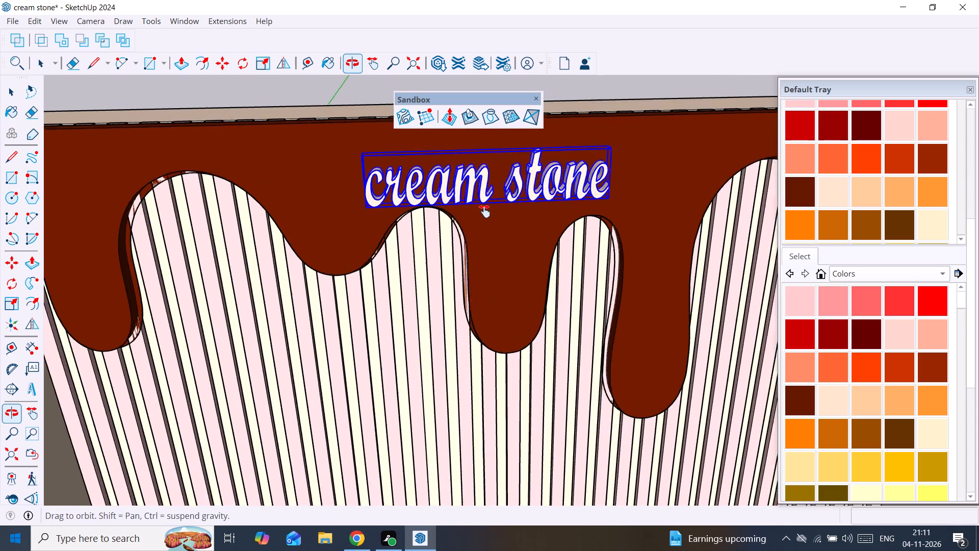
pyautogui.moveTo(484, 211); pyautogui.dragTo(467, 230, button='middle')
pyautogui.press('s')
pyautogui.scroll(1, 531, 228)
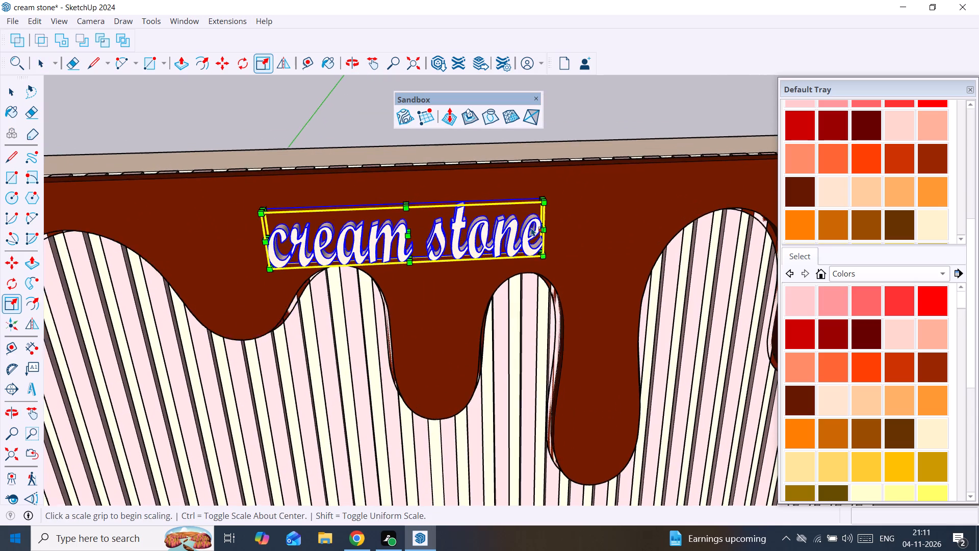
pyautogui.scroll(1, 531, 228)
pyautogui.moveTo(531, 228); pyautogui.dragTo(318, 228, button='middle')
pyautogui.scroll(3, 532, 235)
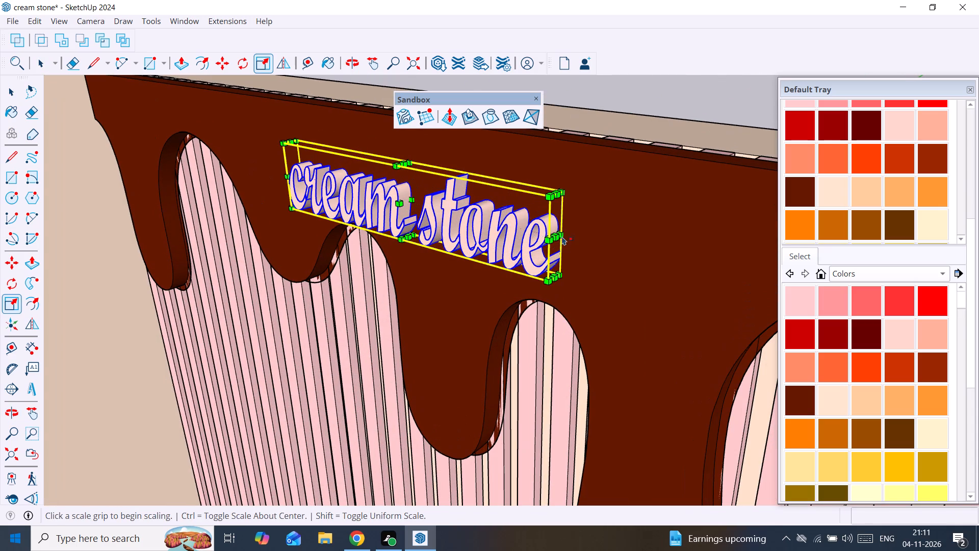
pyautogui.moveTo(560, 238); pyautogui.dragTo(593, 247)
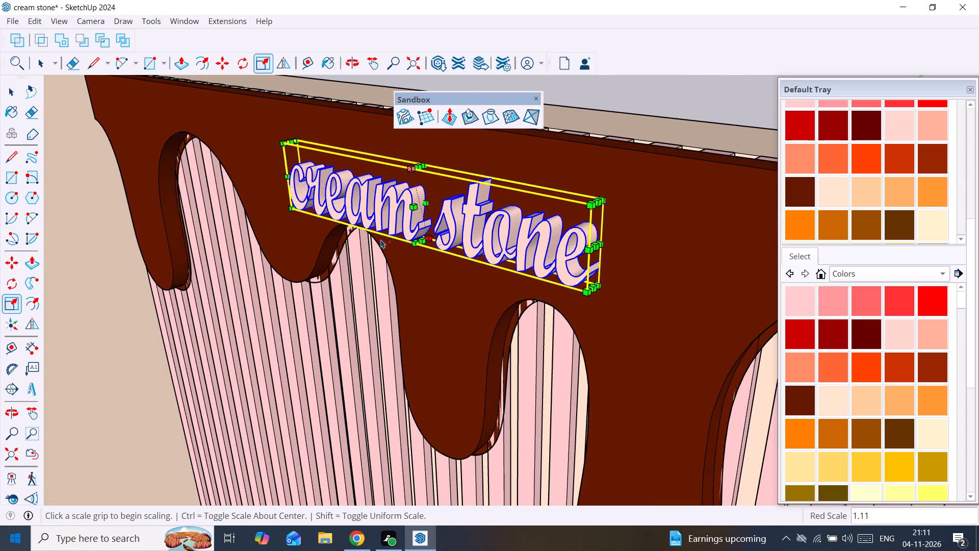
# Scale the cream stone lettering slightly taller from its top edge.
pyautogui.moveTo(390, 230); pyautogui.dragTo(496, 230, button='middle')
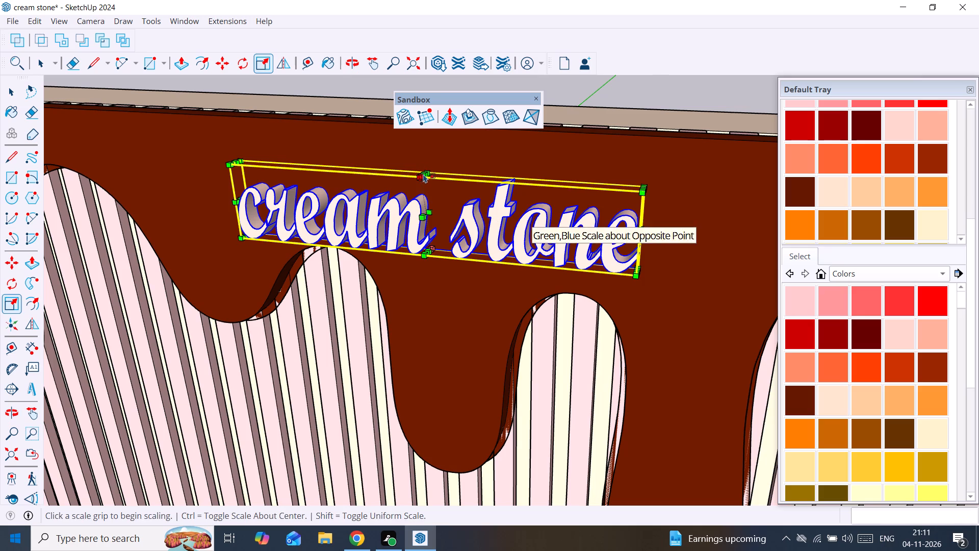
pyautogui.moveTo(428, 171); pyautogui.dragTo(430, 164)
pyautogui.press('space')
pyautogui.scroll(-6, 416, 215)
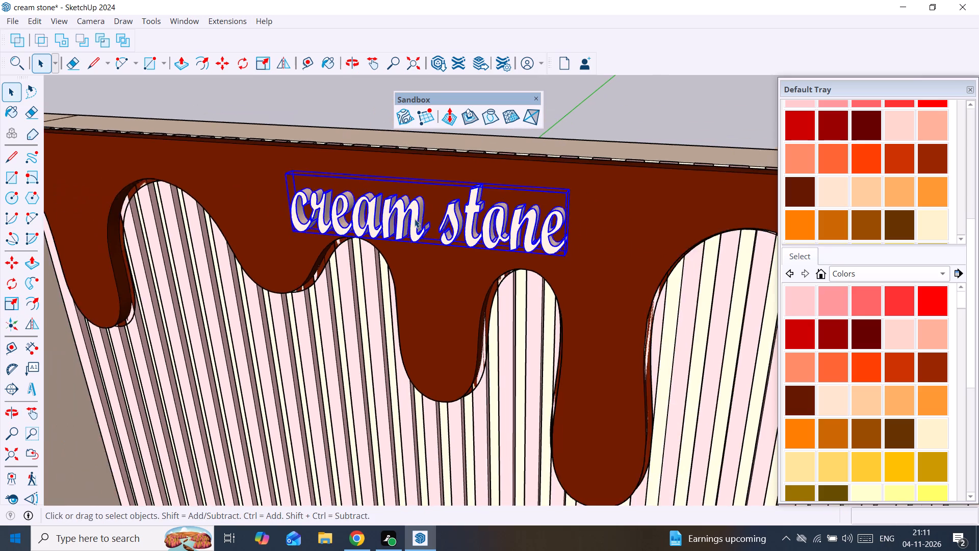
# Examine the cream stone lettering on the drip band from the front of the booth.
pyautogui.scroll(-13, 415, 219)
pyautogui.click(584, 249)
pyautogui.click(641, 266)
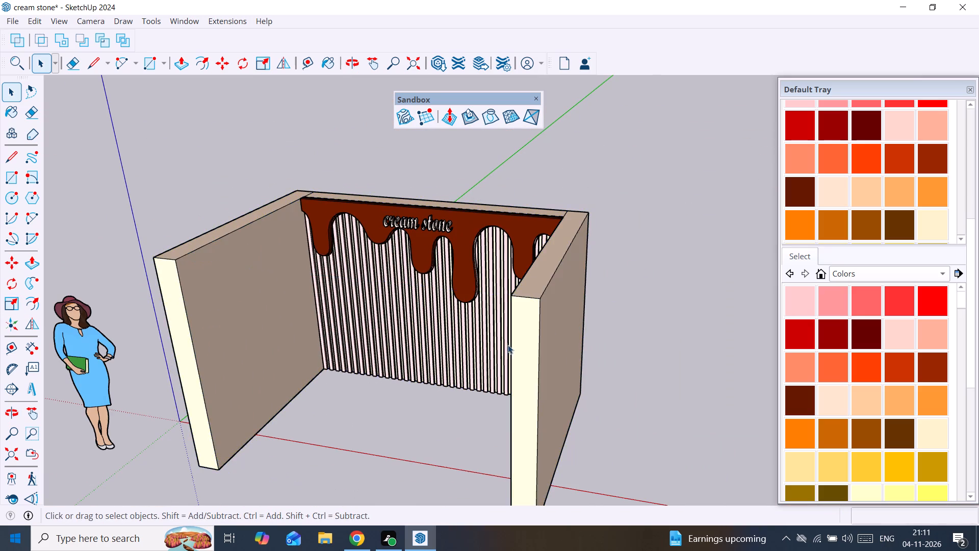
pyautogui.scroll(1, 415, 347)
pyautogui.moveTo(419, 349); pyautogui.dragTo(550, 321, button='middle')
pyautogui.scroll(-2, 550, 321)
pyautogui.scroll(1, 550, 321)
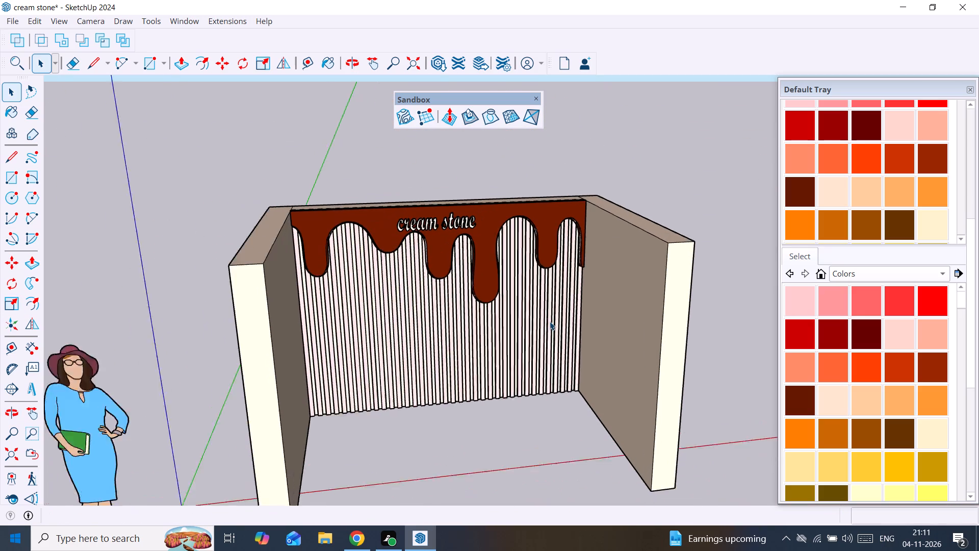
pyautogui.scroll(1, 550, 321)
pyautogui.scroll(3, 490, 255)
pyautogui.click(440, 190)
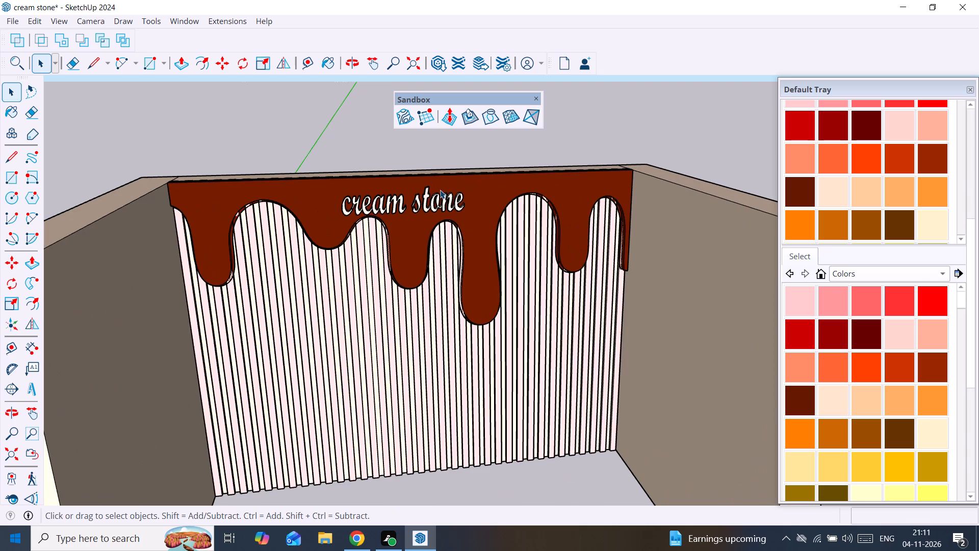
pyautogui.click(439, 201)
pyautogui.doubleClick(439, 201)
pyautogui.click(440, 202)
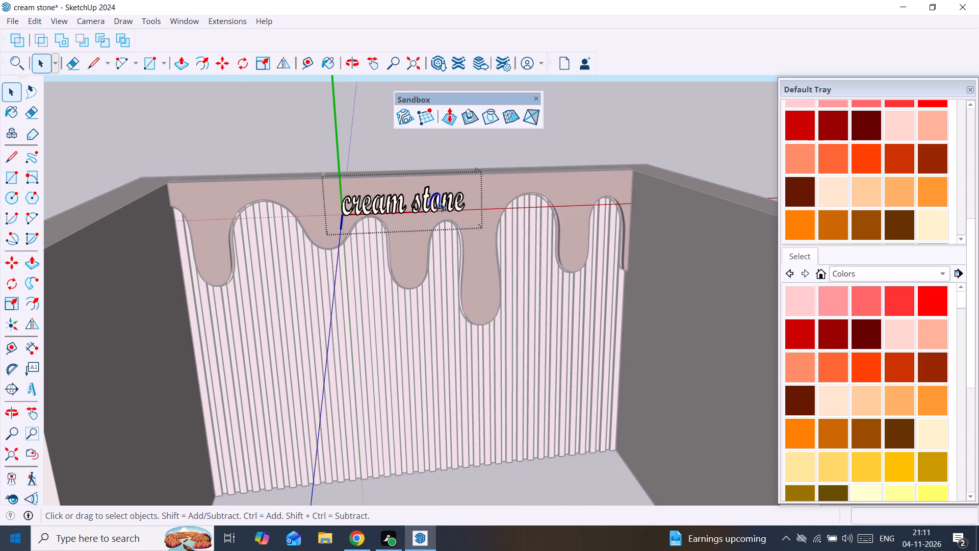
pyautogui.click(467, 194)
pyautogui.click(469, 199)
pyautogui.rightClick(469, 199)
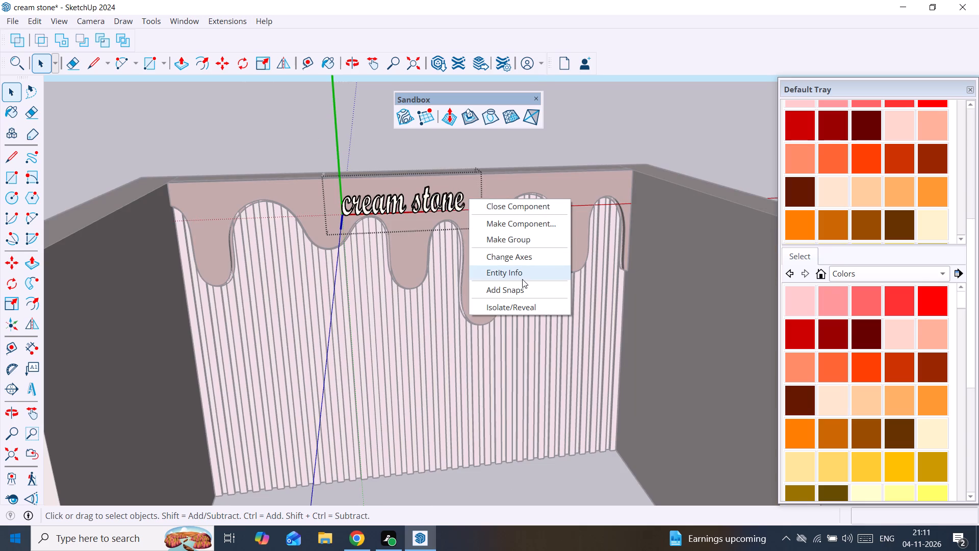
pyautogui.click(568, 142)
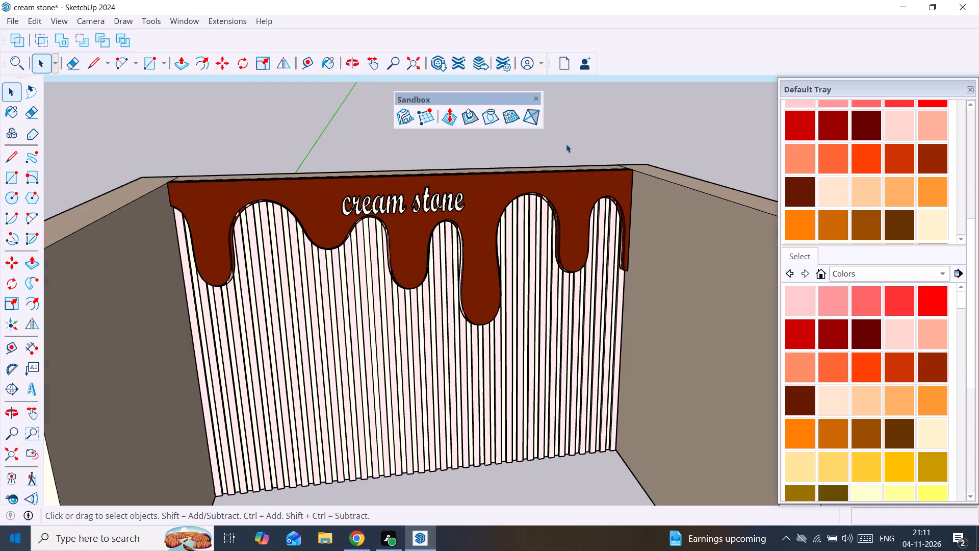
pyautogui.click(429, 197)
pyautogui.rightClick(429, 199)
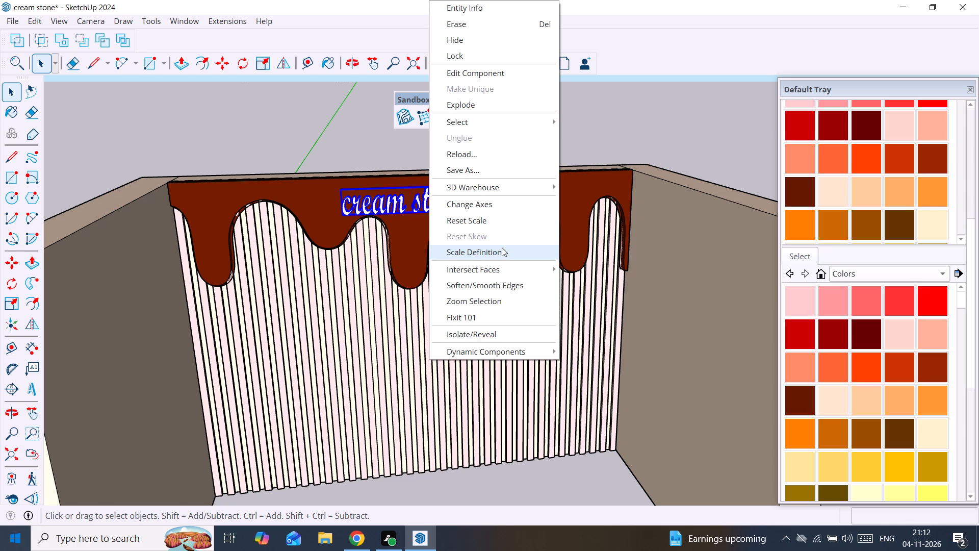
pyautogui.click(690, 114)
# Delete the cream stone lettering from the drip band.
pyautogui.click(387, 200)
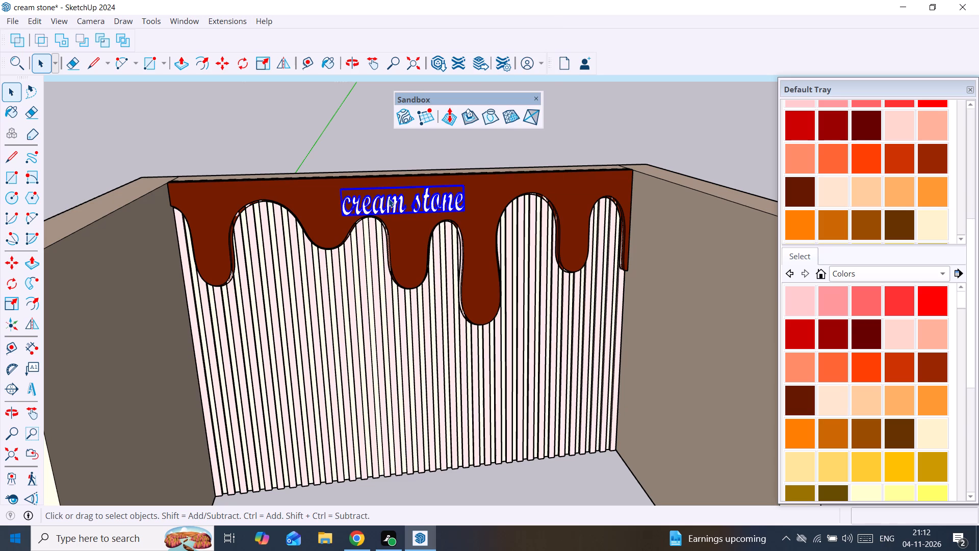
pyautogui.press('Delete')
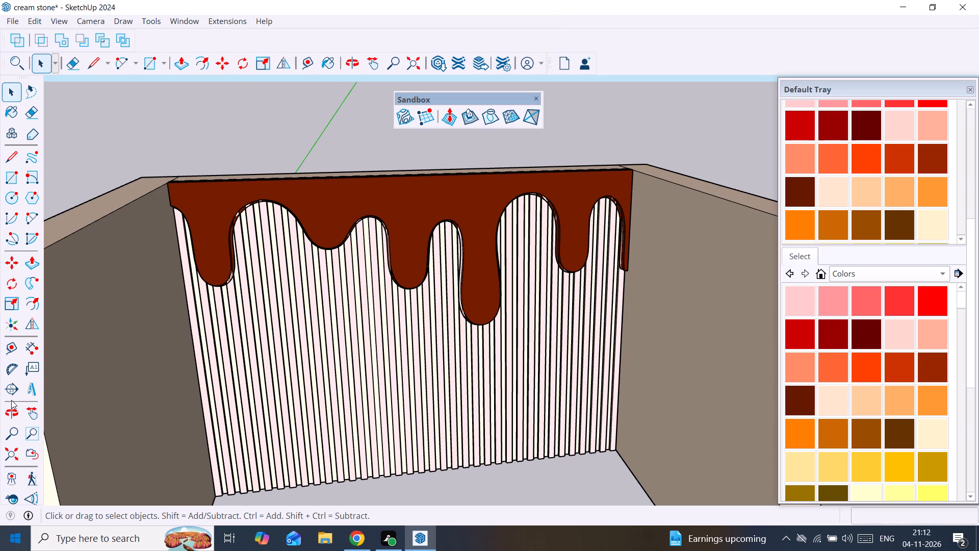
# Place 3D text reading "Ice cream parlour" in Script MT Bold, 3" high and 1" extruded, on the upper middle of the drip band.
pyautogui.click(30, 383)
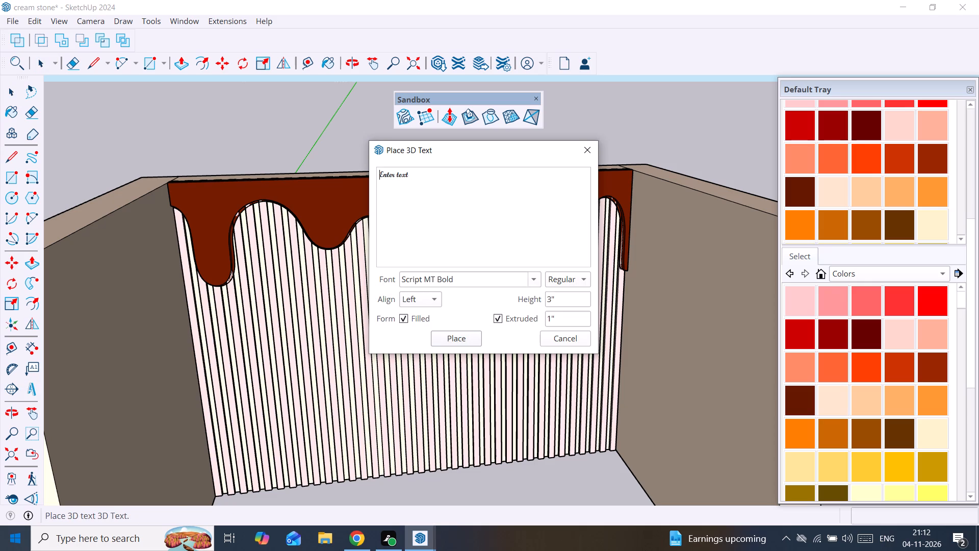
pyautogui.click(441, 179)
pyautogui.press('BackSpace')
pyautogui.press('BackSpace')
pyautogui.press('BackSpace')
pyautogui.press('BackSpace')
pyautogui.press('BackSpace')
pyautogui.press('BackSpace')
pyautogui.press('BackSpace')
pyautogui.press('BackSpace')
pyautogui.press('BackSpace')
pyautogui.press('BackSpace')
pyautogui.press('BackSpace')
pyautogui.press('BackSpace')
pyautogui.press('BackSpace')
pyautogui.press('BackSpace')
pyautogui.press('BackSpace')
pyautogui.press('BackSpace')
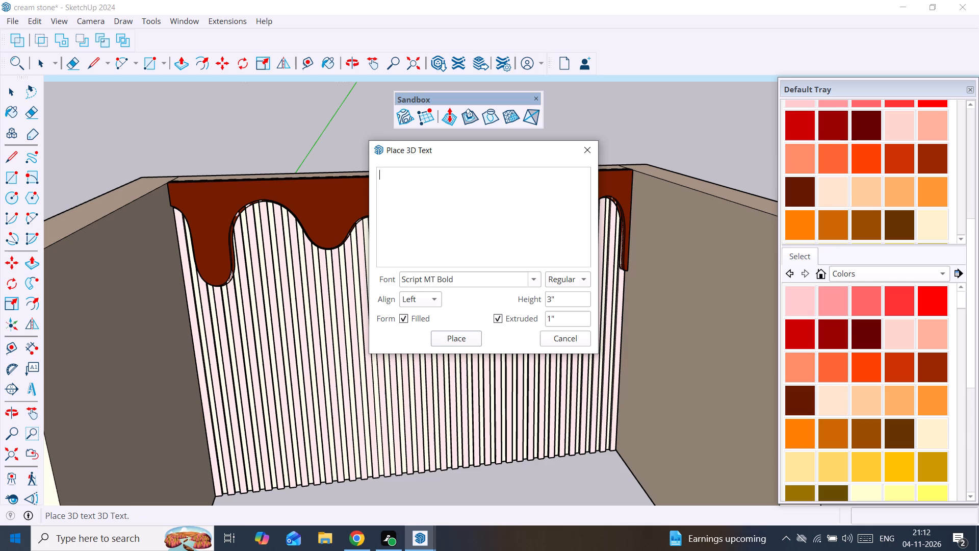
pyautogui.write('ice')
pyautogui.press('space')
pyautogui.press('BackSpace')
pyautogui.press('BackSpace')
pyautogui.press('BackSpace')
pyautogui.press('BackSpace')
pyautogui.press('BackSpace')
pyautogui.press('BackSpace')
pyautogui.press('BackSpace')
pyautogui.press('BackSpace')
pyautogui.press('BackSpace')
pyautogui.press('BackSpace')
pyautogui.press('BackSpace')
pyautogui.hotkey('shift', 'i')
pyautogui.write('ce cream')
pyautogui.press('space')
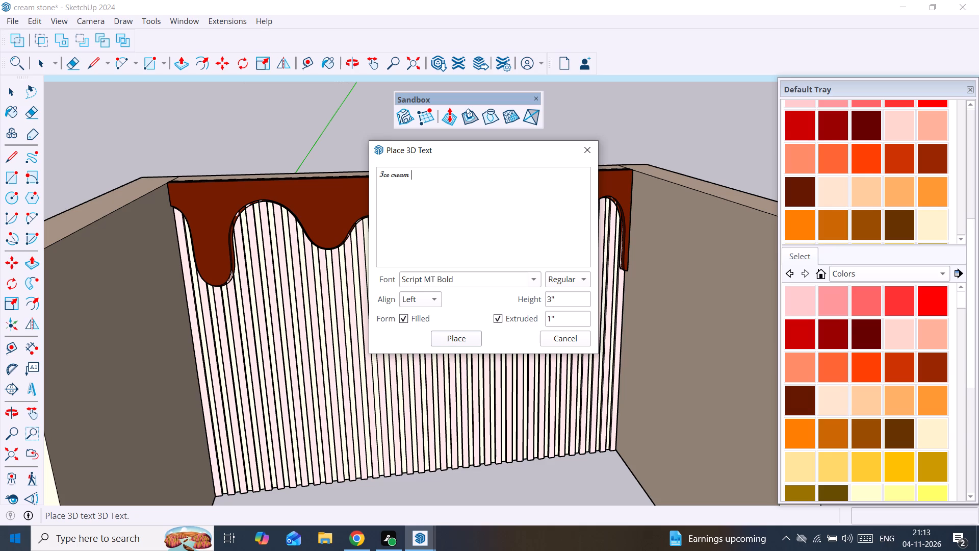
pyautogui.click(568, 266)
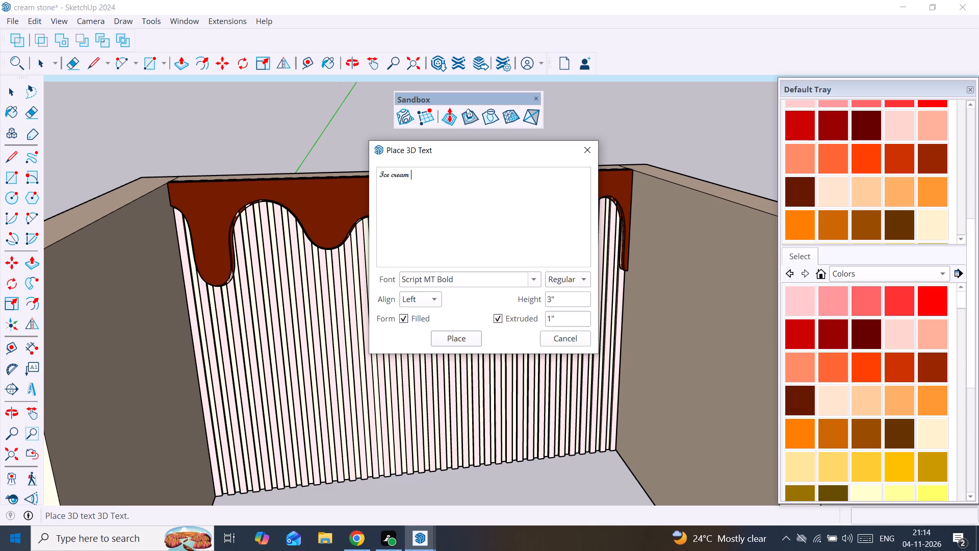
pyautogui.write('la')
pyautogui.press('BackSpace')
pyautogui.press('BackSpace')
pyautogui.press('p')
pyautogui.write('arlour')
pyautogui.click(462, 338)
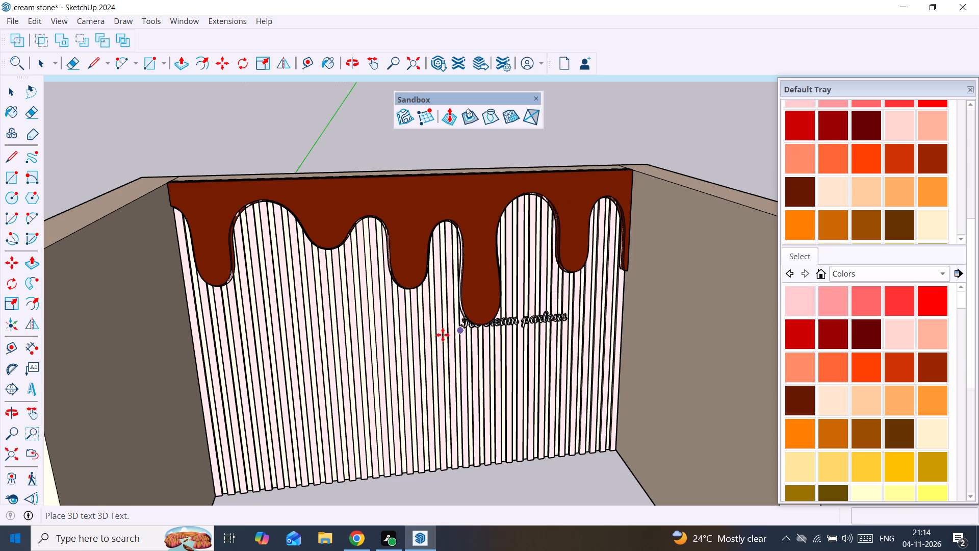
pyautogui.click(338, 212)
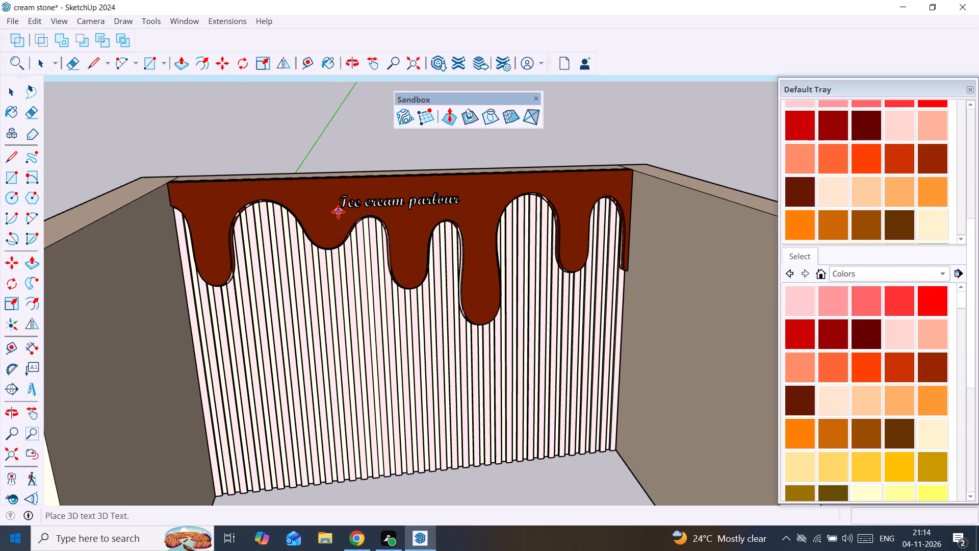
# Scale the Ice cream parlour lettering taller from its top edge by about 1.46 and wider from its left end by 1.05.
pyautogui.scroll(2, 338, 212)
pyautogui.moveTo(347, 218); pyautogui.dragTo(381, 222, button='middle')
pyautogui.scroll(6, 372, 212)
pyautogui.moveTo(365, 207); pyautogui.dragTo(344, 275, button='middle')
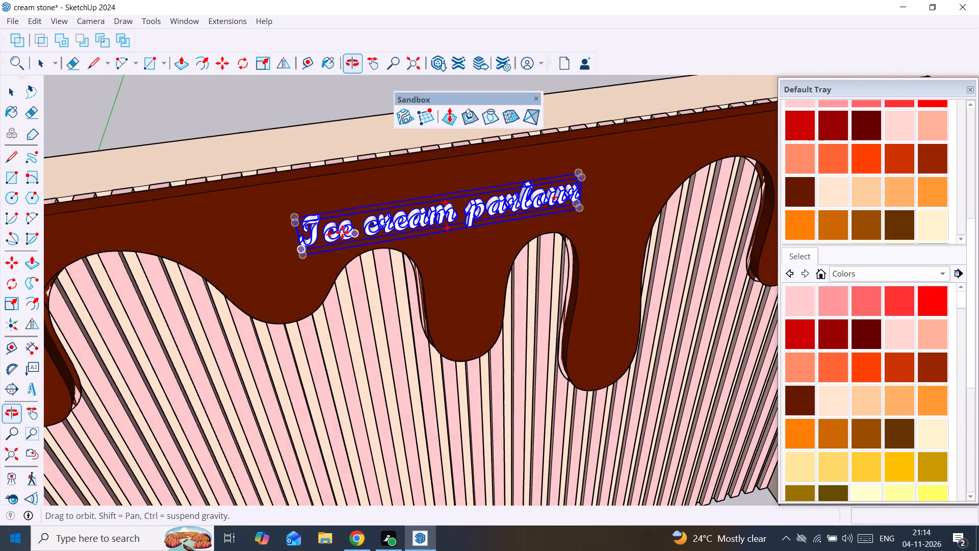
pyautogui.scroll(5, 338, 215)
pyautogui.moveTo(322, 192); pyautogui.dragTo(442, 192, button='middle')
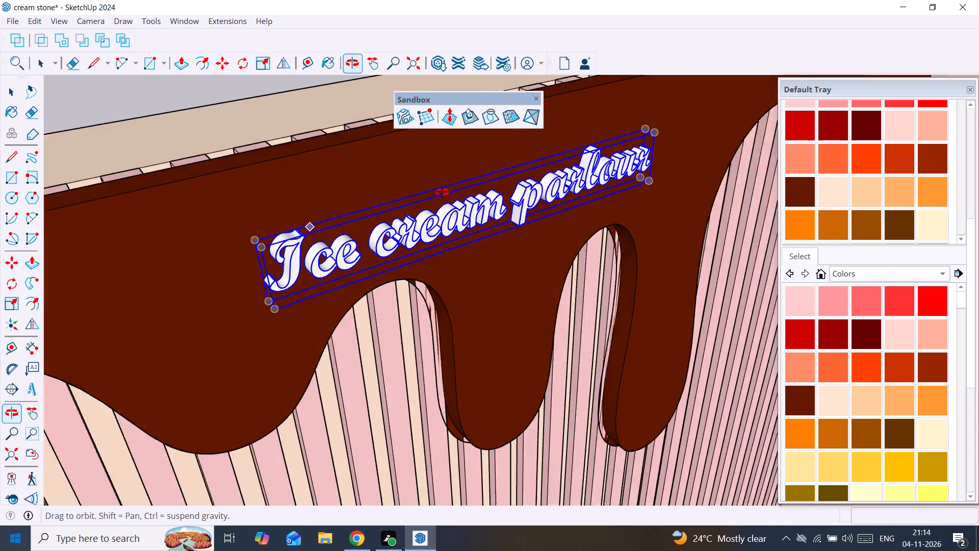
pyautogui.moveTo(442, 192); pyautogui.dragTo(420, 198, button='middle')
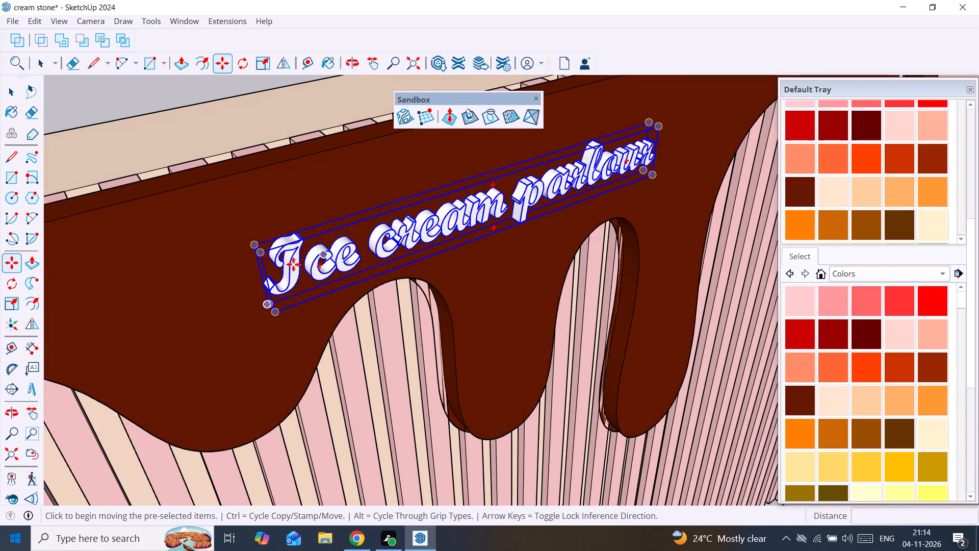
pyautogui.press('s')
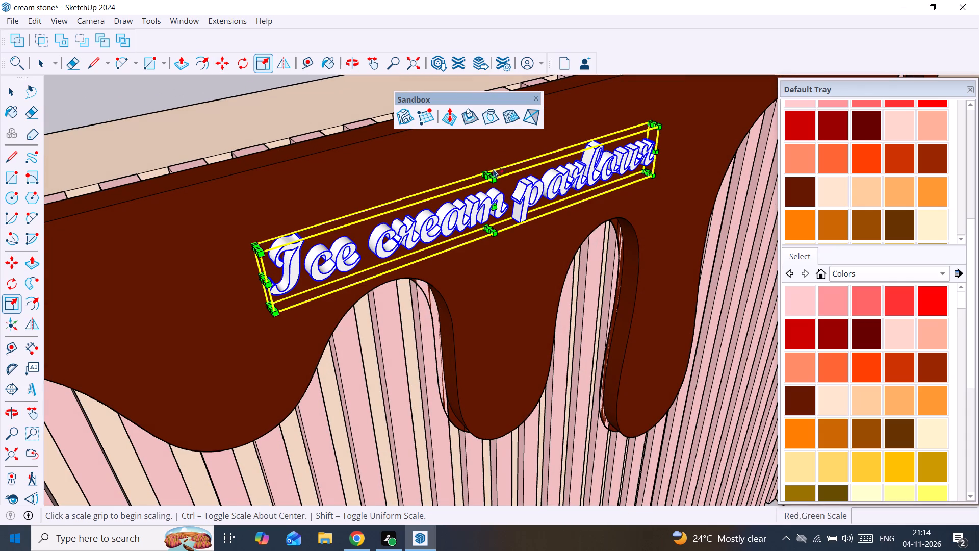
pyautogui.moveTo(489, 172); pyautogui.dragTo(505, 142)
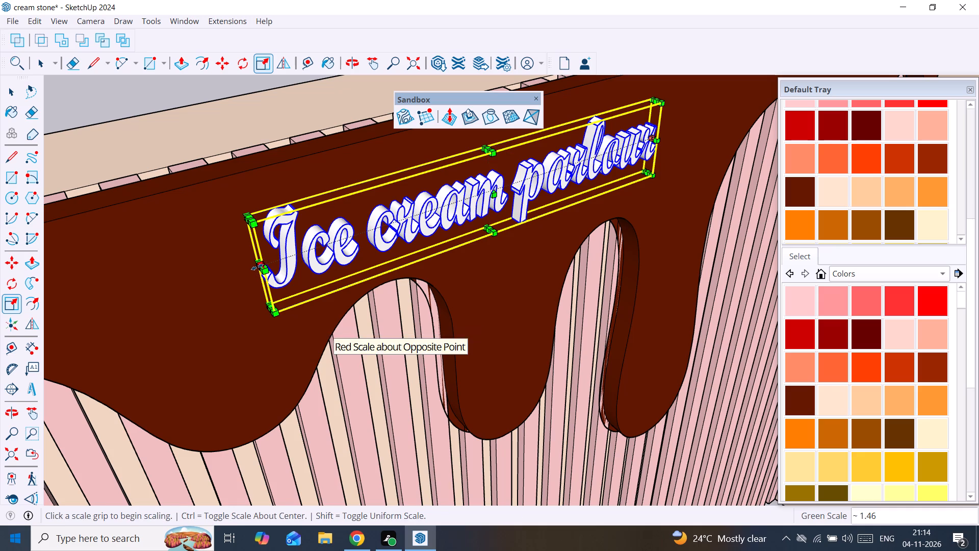
pyautogui.moveTo(257, 267); pyautogui.dragTo(233, 276)
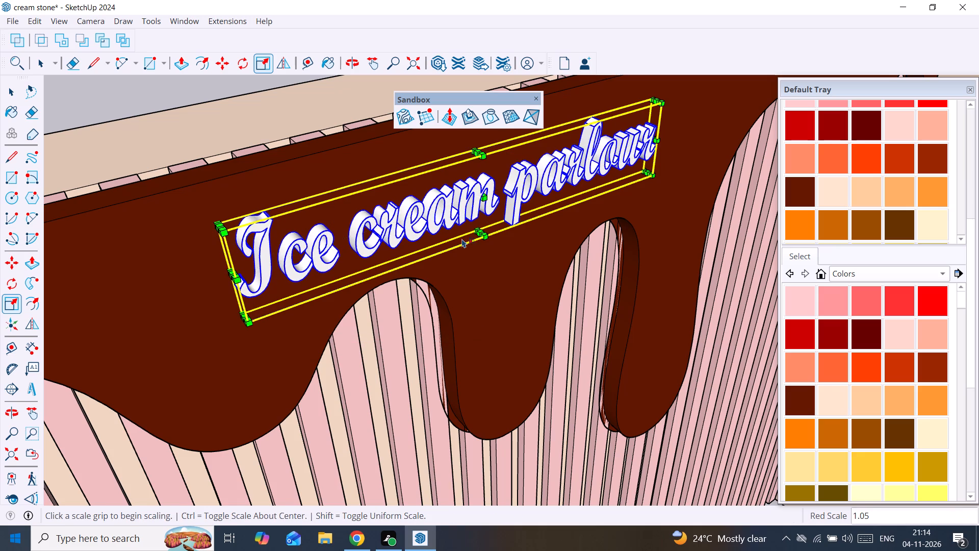
# Stretch the Ice cream parlour lettering downward from its bottom edge and clear the selection.
pyautogui.scroll(-6, 462, 239)
pyautogui.scroll(3, 458, 242)
pyautogui.moveTo(456, 242); pyautogui.dragTo(419, 94, button='middle')
pyautogui.scroll(1, 419, 94)
pyautogui.scroll(3, 499, 312)
pyautogui.moveTo(484, 278); pyautogui.dragTo(479, 172, button='middle')
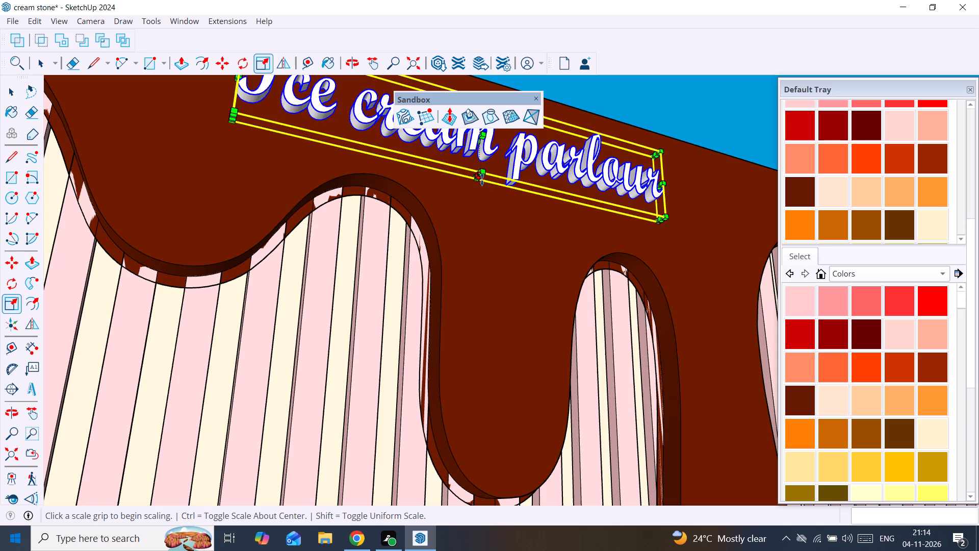
pyautogui.moveTo(480, 179); pyautogui.dragTo(481, 206)
pyautogui.scroll(-4, 481, 206)
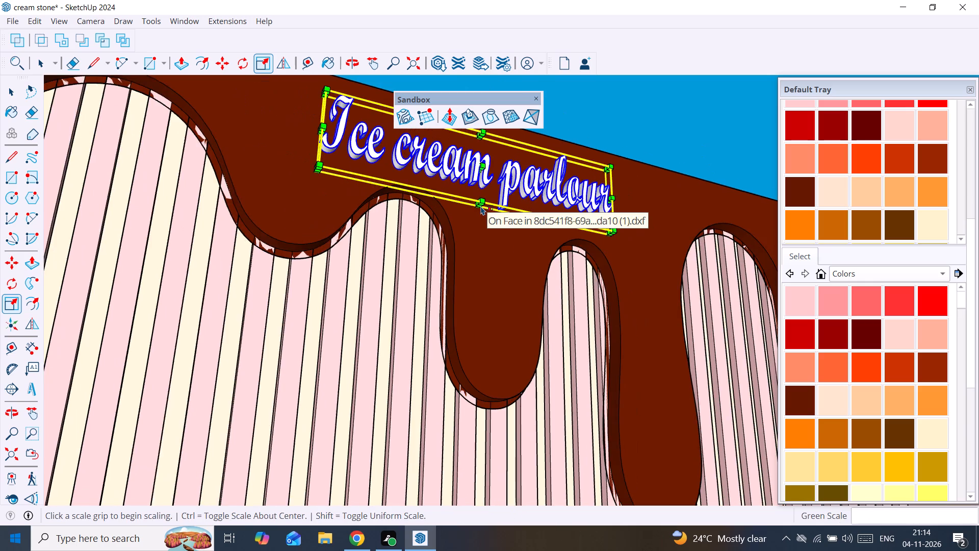
pyautogui.moveTo(481, 206); pyautogui.dragTo(438, 294, button='middle')
pyautogui.scroll(-1, 437, 294)
pyautogui.moveTo(387, 226); pyautogui.dragTo(397, 292, button='middle')
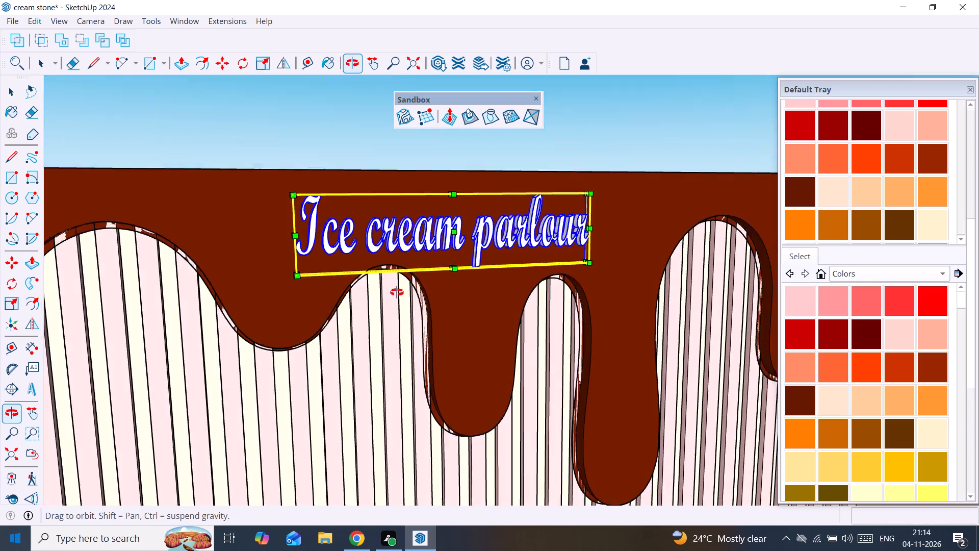
pyautogui.moveTo(397, 292); pyautogui.dragTo(411, 382, button='middle')
pyautogui.scroll(-4, 376, 275)
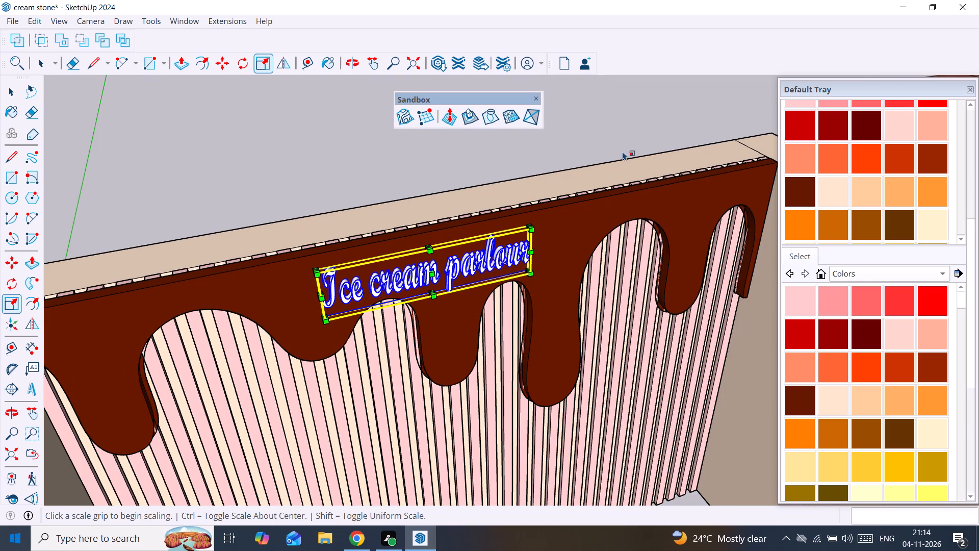
pyautogui.press('m')
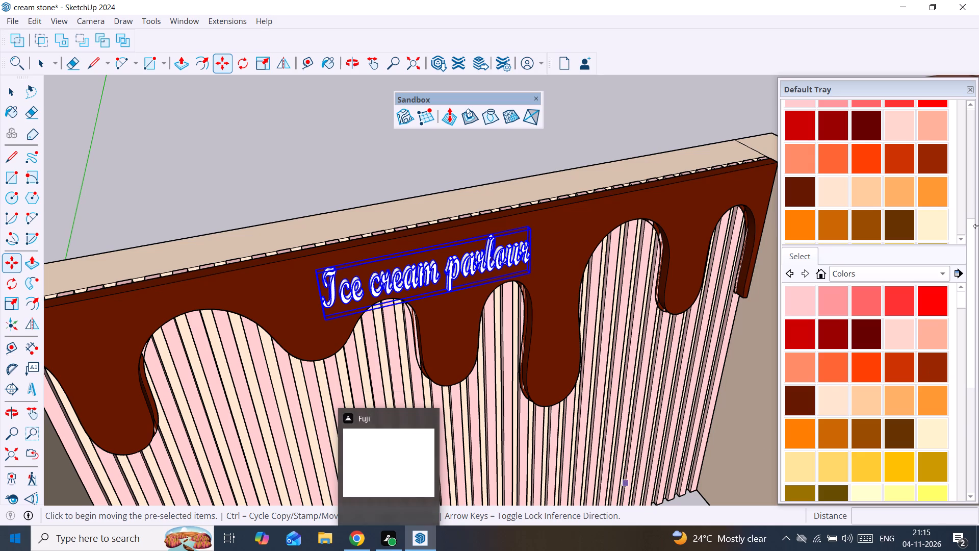
pyautogui.write('v')
pyautogui.press('space')
pyautogui.click(596, 117)
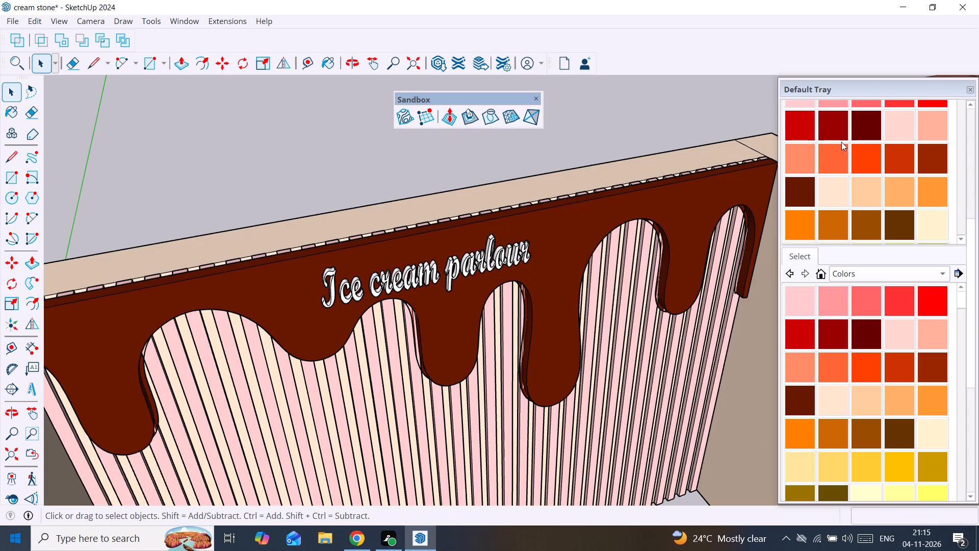
# Paint the Ice cream parlour lettering with the pale peach colour.
pyautogui.click(830, 192)
pyautogui.scroll(2, 507, 252)
pyautogui.click(504, 252)
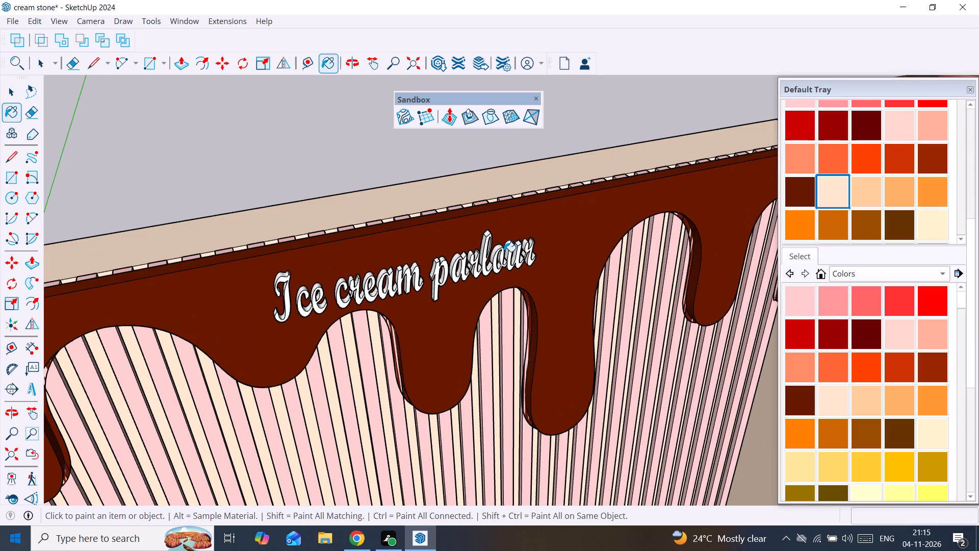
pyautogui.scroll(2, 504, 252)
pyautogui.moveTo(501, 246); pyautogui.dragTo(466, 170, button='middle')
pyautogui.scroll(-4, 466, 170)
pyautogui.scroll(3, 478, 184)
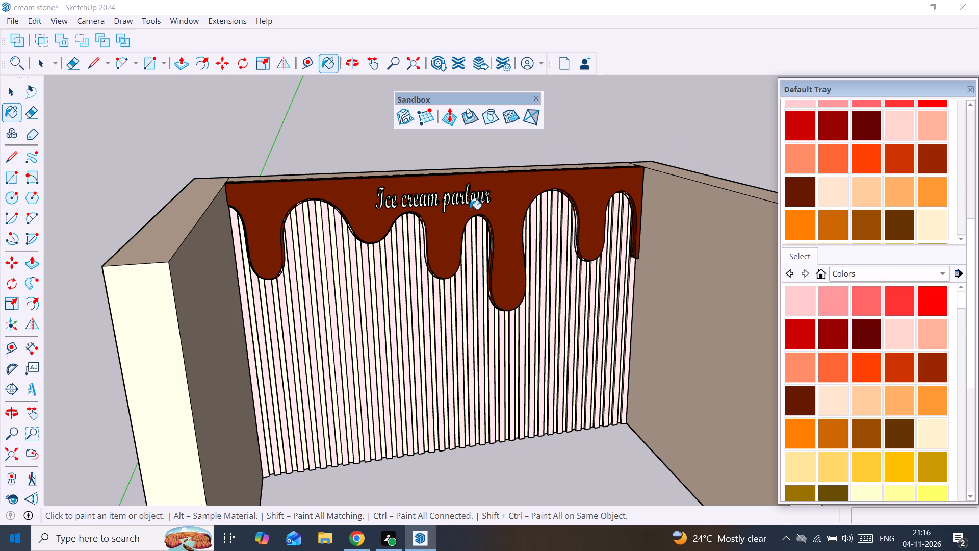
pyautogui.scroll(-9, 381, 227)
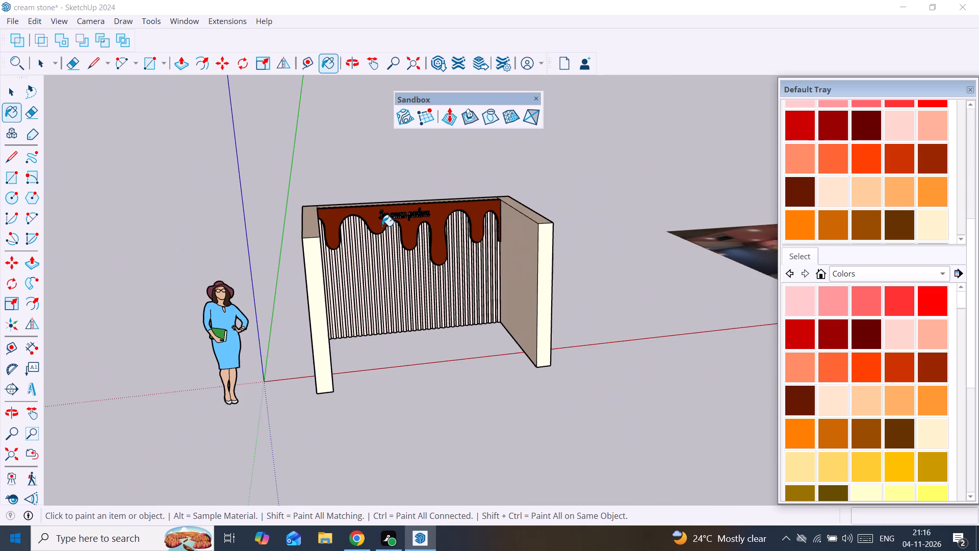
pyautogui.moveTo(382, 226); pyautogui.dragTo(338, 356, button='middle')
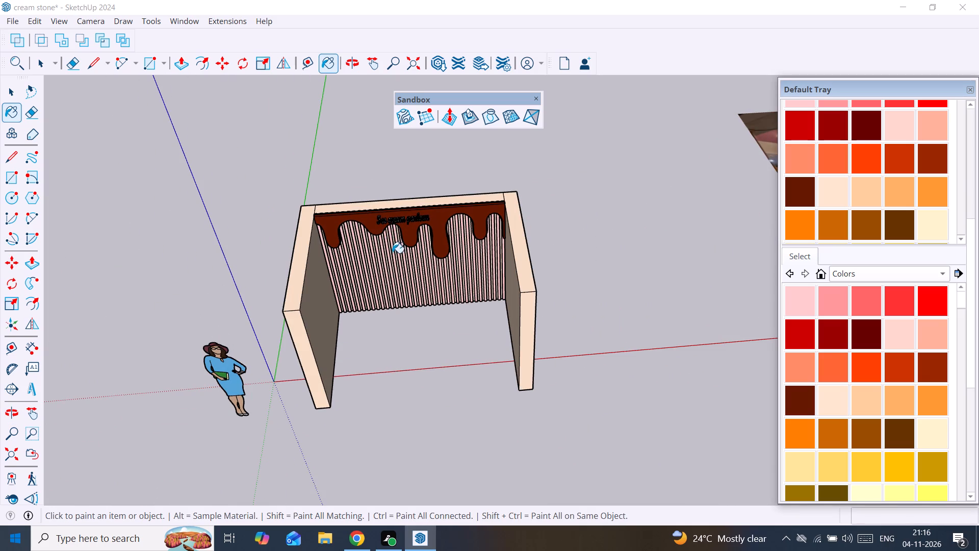
# Examine the booth's walls, drip band and painted lettering from several angles.
pyautogui.scroll(2, 392, 253)
pyautogui.moveTo(393, 252); pyautogui.dragTo(539, 185, button='middle')
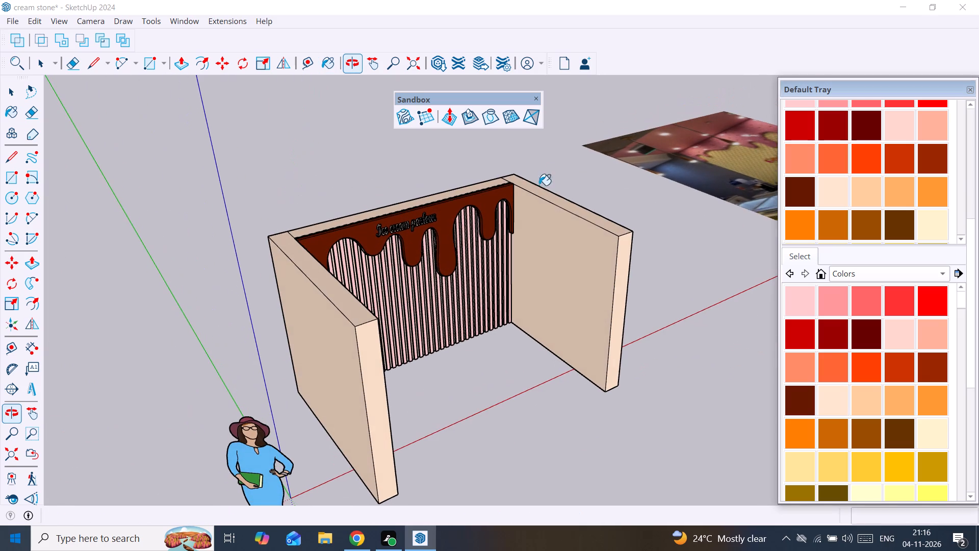
pyautogui.press('space')
pyautogui.click(568, 147)
pyautogui.scroll(4, 529, 194)
pyautogui.moveTo(496, 223); pyautogui.dragTo(397, 241, button='middle')
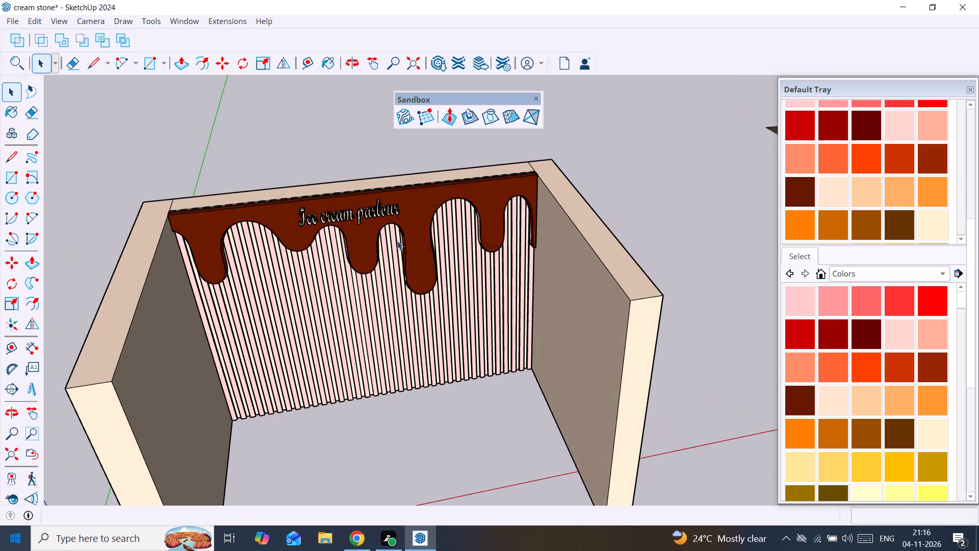
pyautogui.scroll(-4, 397, 241)
pyautogui.moveTo(397, 241); pyautogui.dragTo(487, 131, button='middle')
pyautogui.moveTo(487, 131); pyautogui.dragTo(486, 140)
pyautogui.scroll(3, 458, 266)
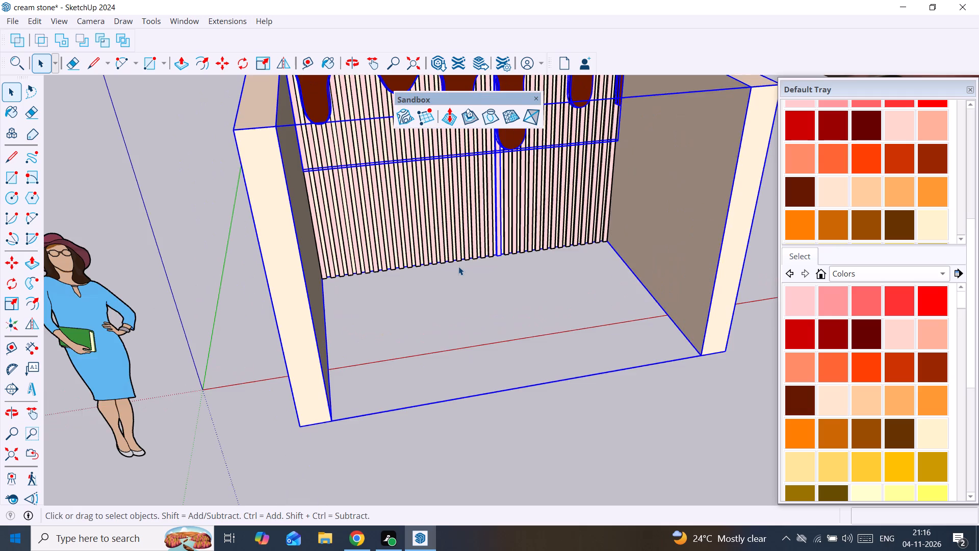
pyautogui.moveTo(458, 266); pyautogui.dragTo(451, 368, button='middle')
pyautogui.scroll(1, 449, 368)
pyautogui.click(171, 110)
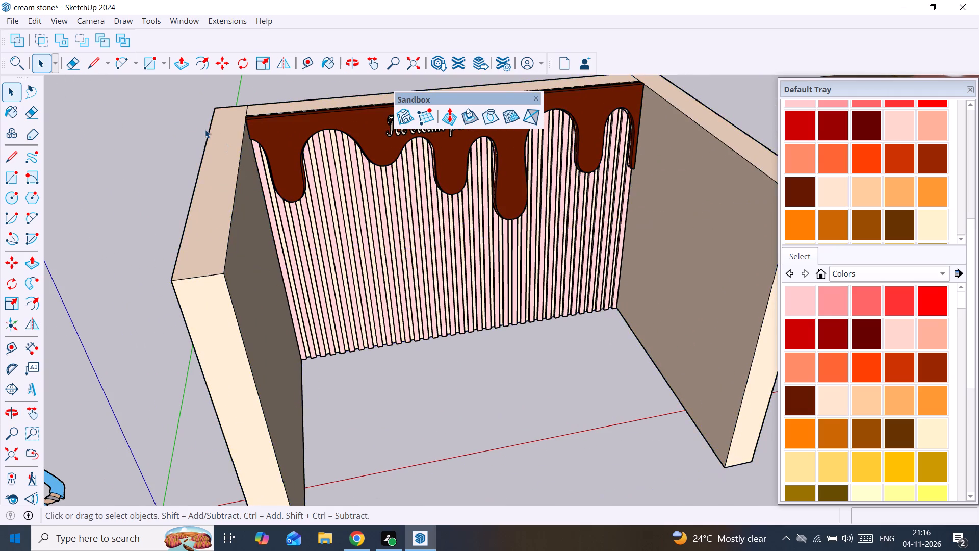
pyautogui.scroll(-4, 309, 190)
pyautogui.moveTo(290, 185); pyautogui.dragTo(386, 334, button='middle')
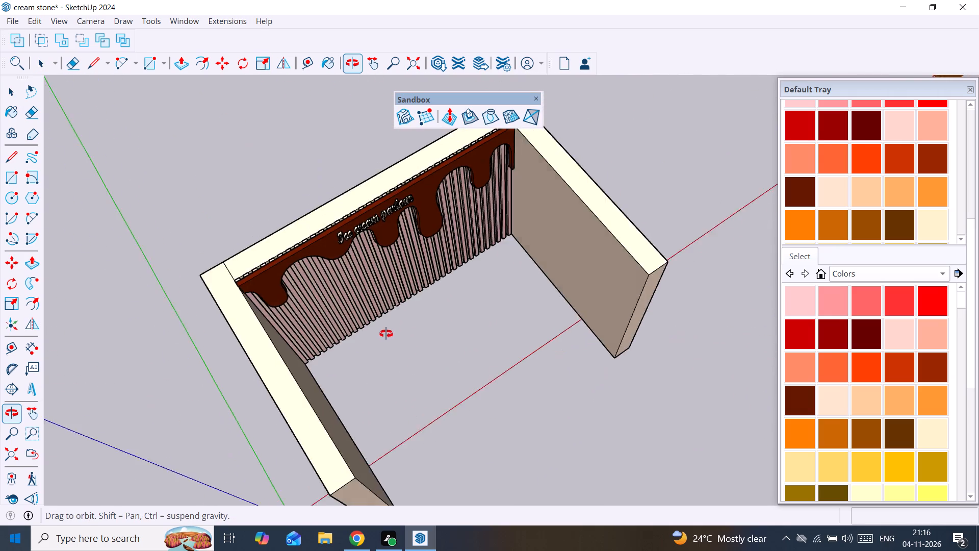
pyautogui.moveTo(386, 334); pyautogui.dragTo(339, 317, button='middle')
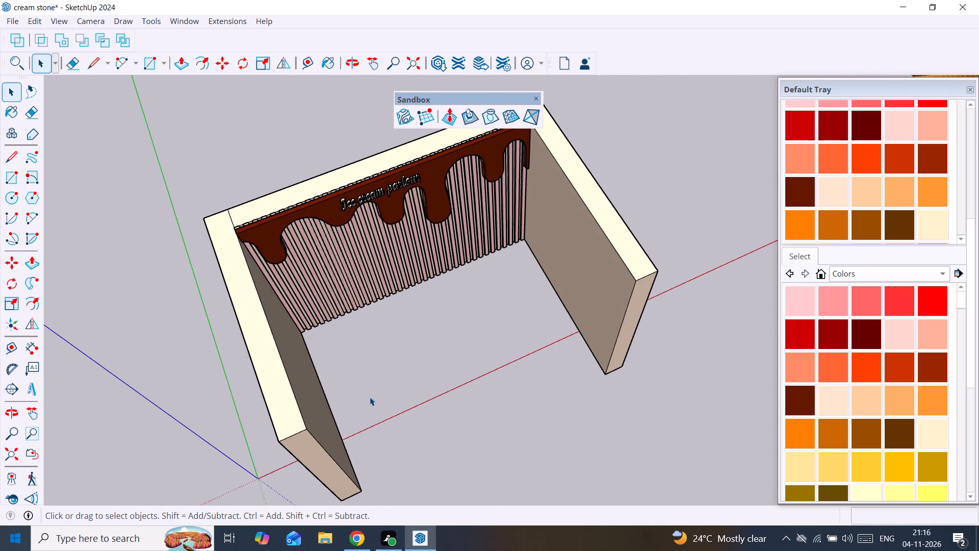
pyautogui.scroll(2, 370, 397)
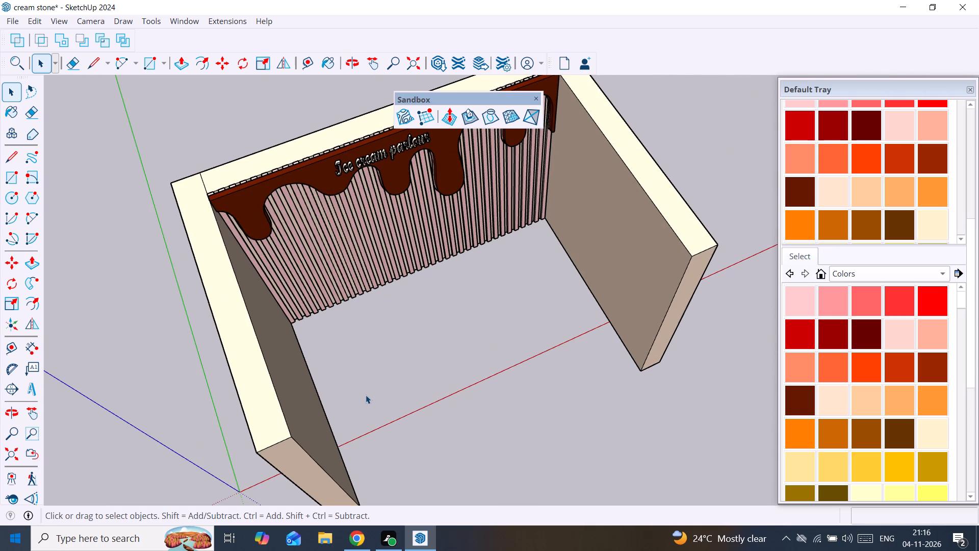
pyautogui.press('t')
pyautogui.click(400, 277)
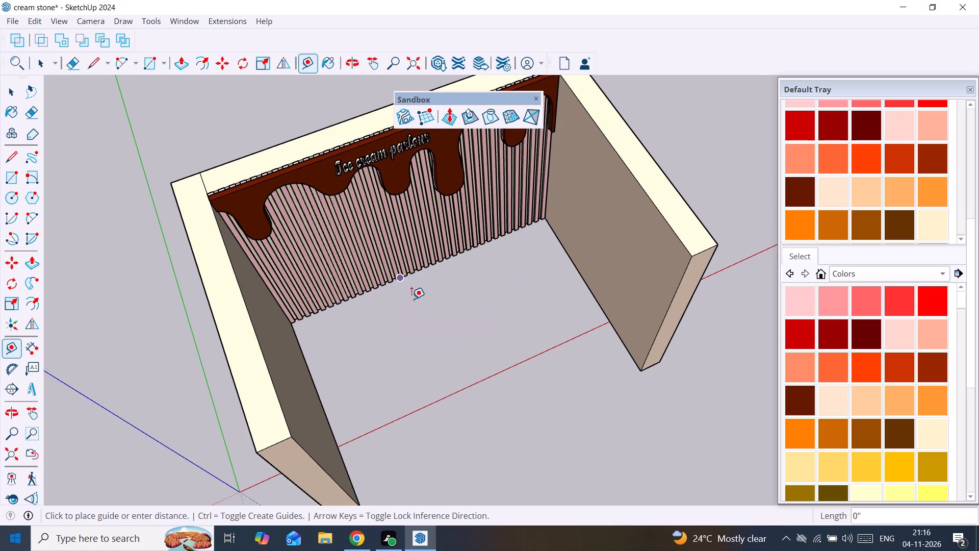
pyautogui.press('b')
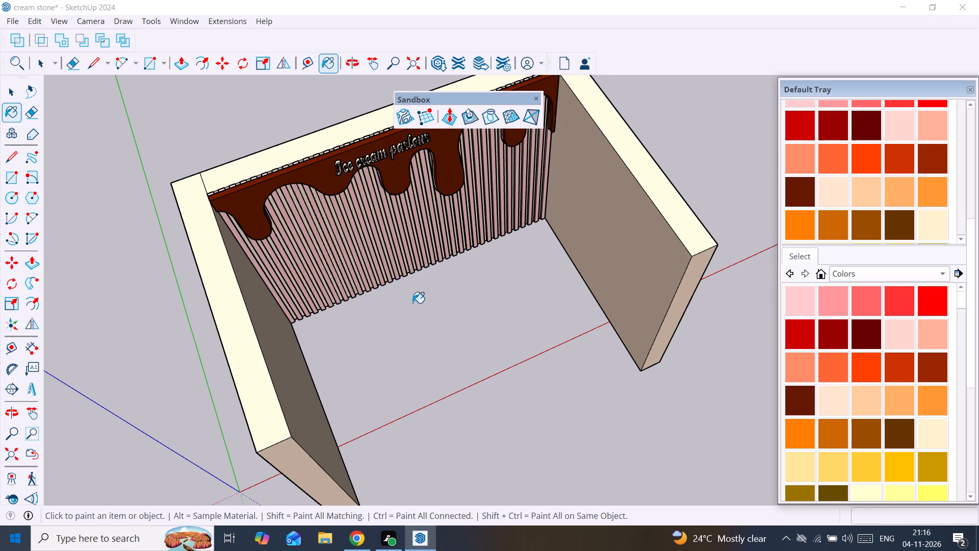
# Draw a floor rectangle about 2' 2 1/4" by 9' 11 7/8" spanning between the two side walls, and make it a group.
pyautogui.press('r')
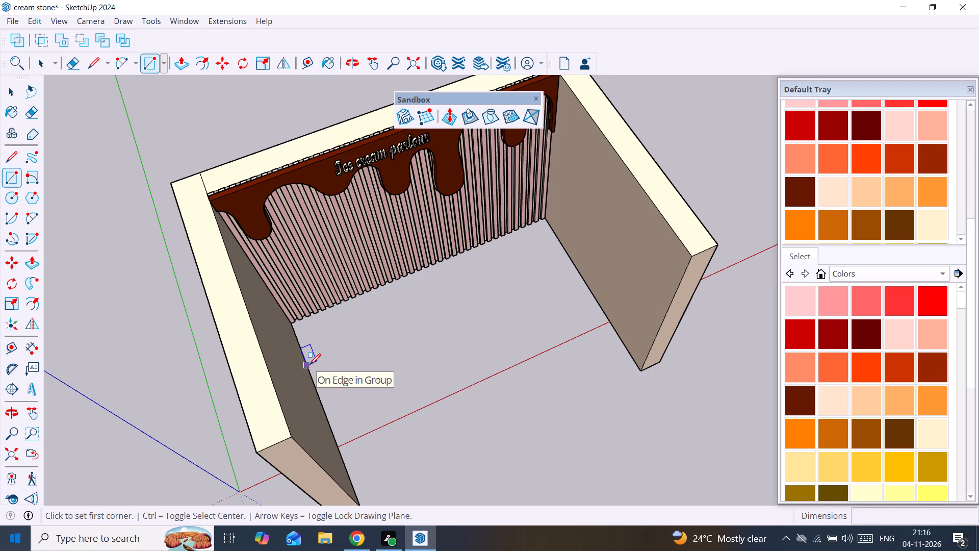
pyautogui.click(310, 365)
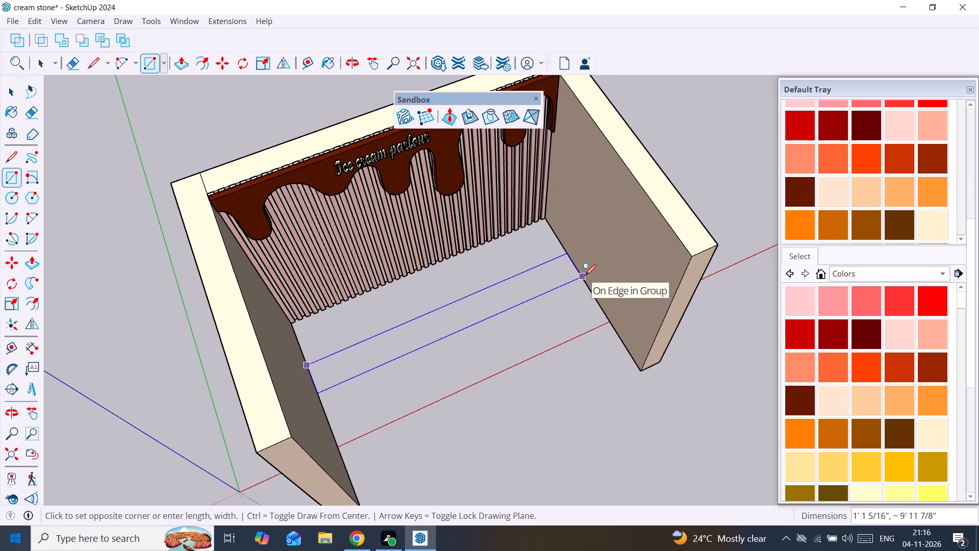
pyautogui.click(594, 303)
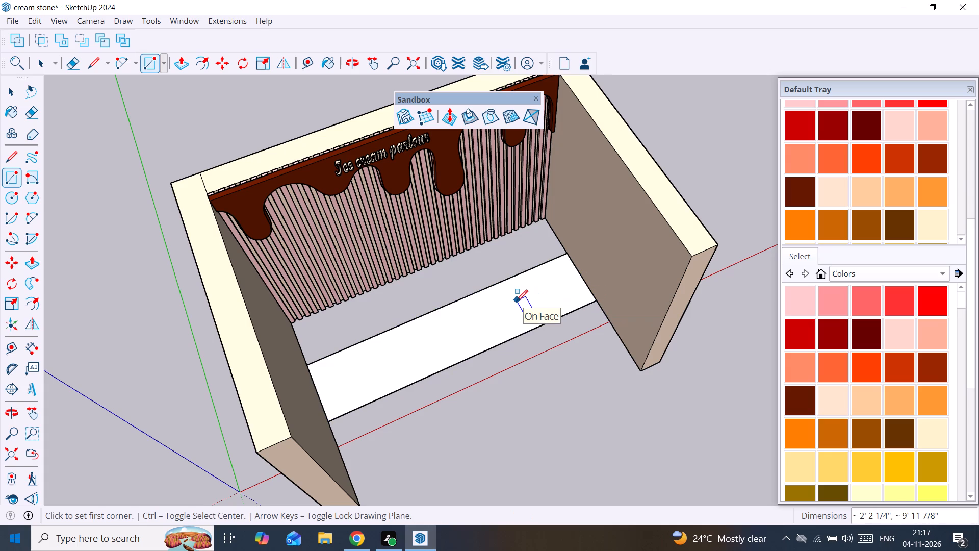
pyautogui.press('space')
pyautogui.click(517, 301)
pyautogui.doubleClick(516, 301)
pyautogui.rightClick(516, 302)
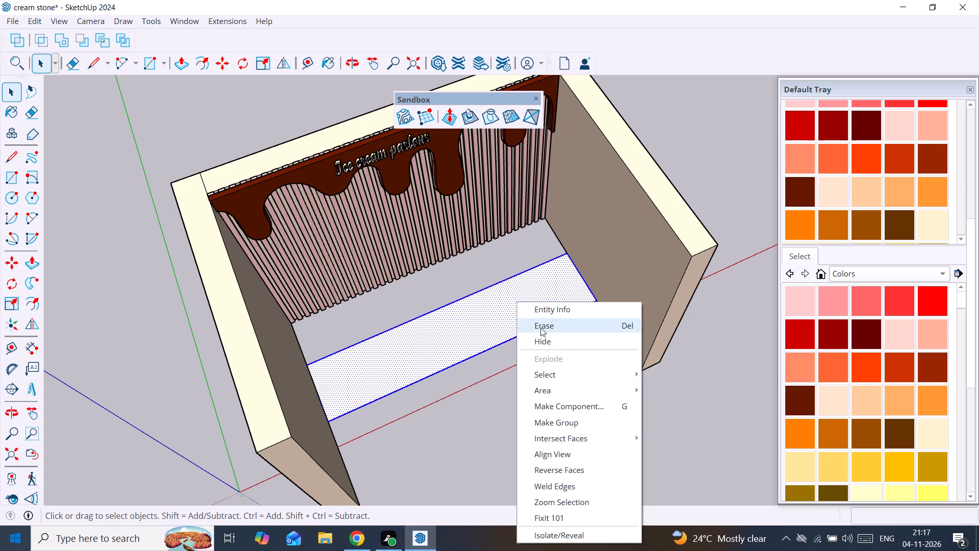
pyautogui.click(551, 425)
# Select the grouped floor rectangle between the side walls.
pyautogui.scroll(1, 483, 295)
pyautogui.moveTo(483, 295); pyautogui.dragTo(478, 220, button='middle')
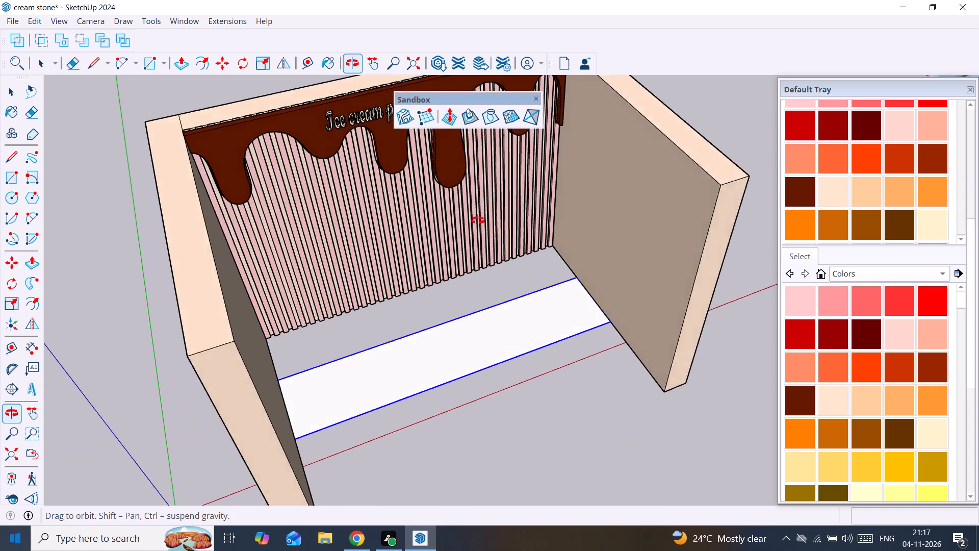
pyautogui.moveTo(478, 220); pyautogui.dragTo(476, 250, button='middle')
pyautogui.click(506, 317)
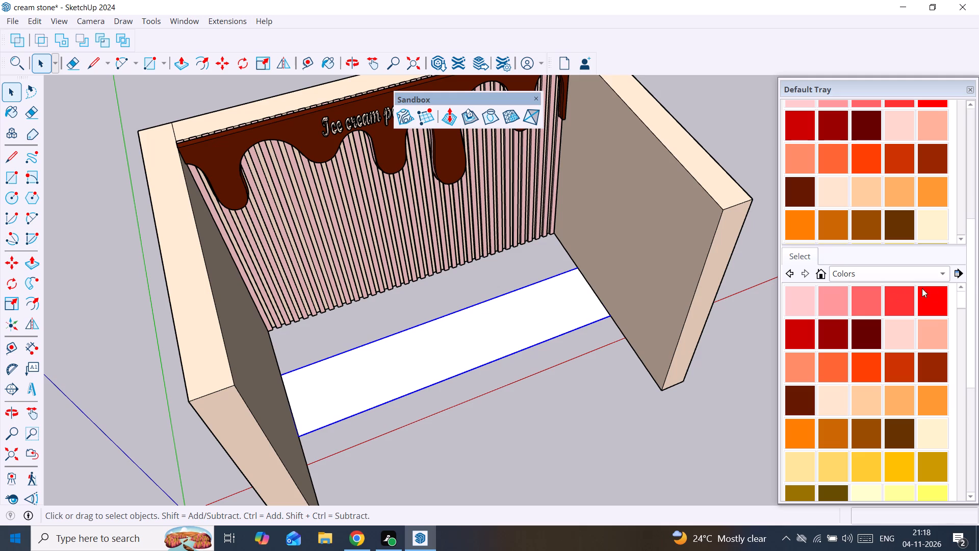
pyautogui.click(698, 237)
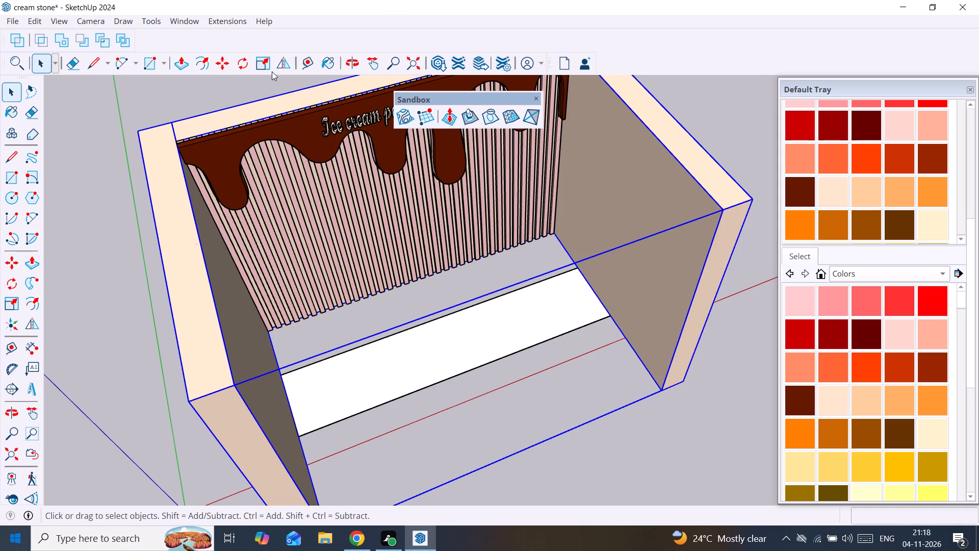
pyautogui.doubleClick(429, 345)
pyautogui.click(437, 348)
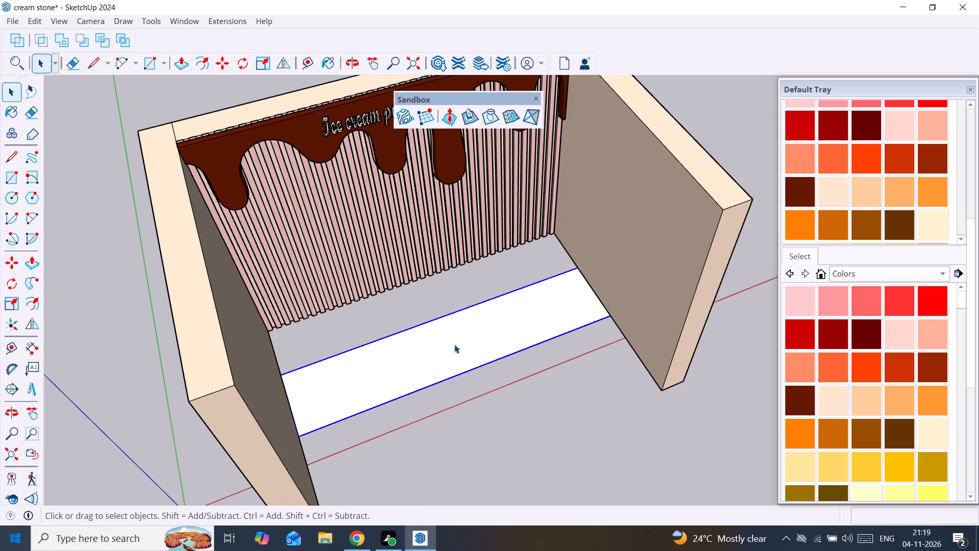
pyautogui.click(453, 343)
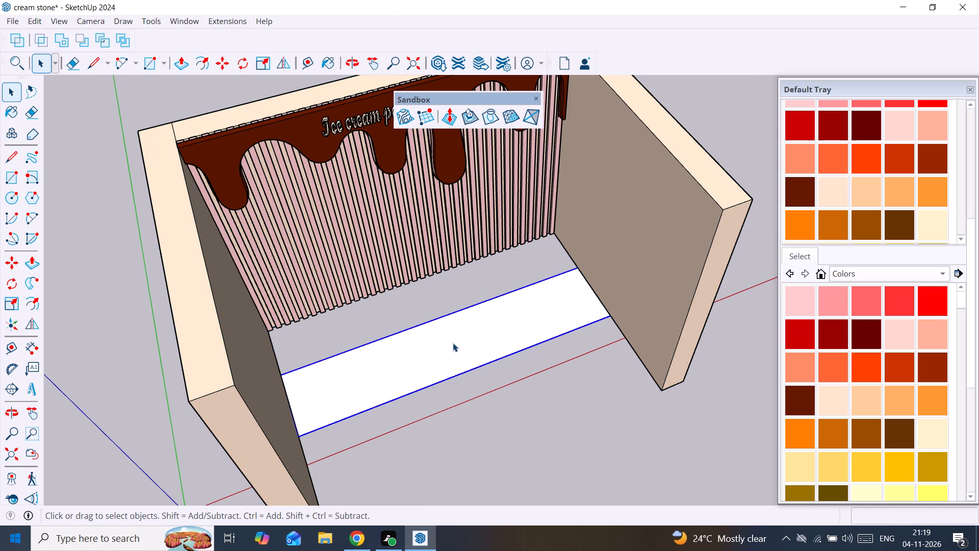
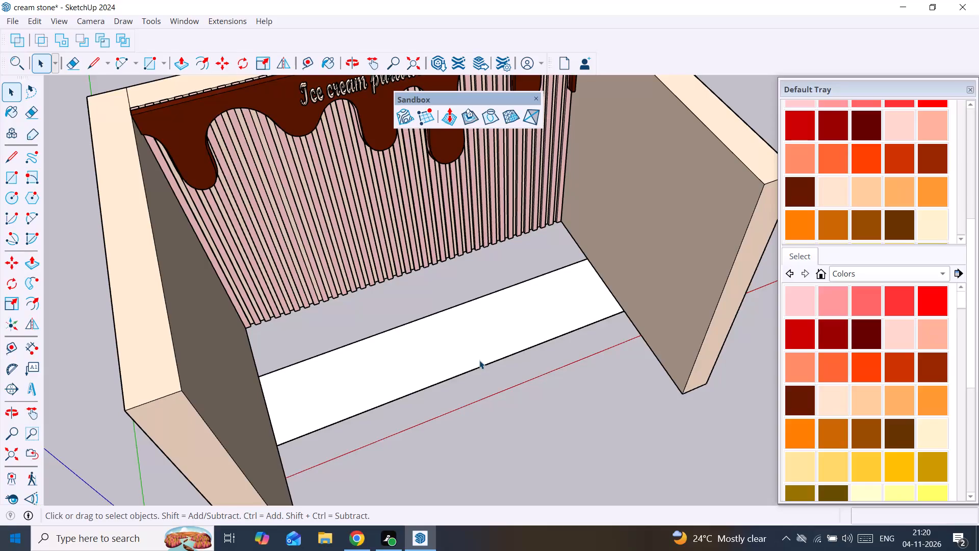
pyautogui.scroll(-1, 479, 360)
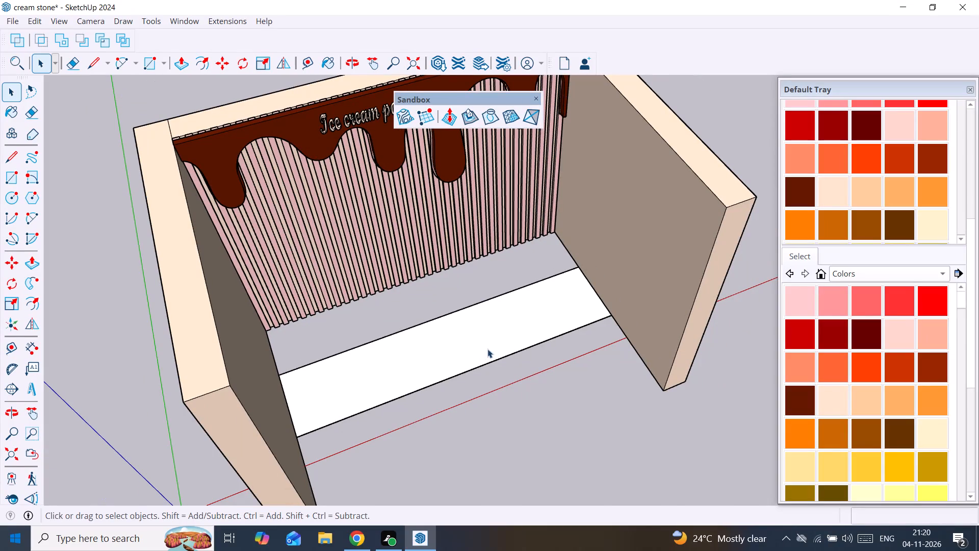
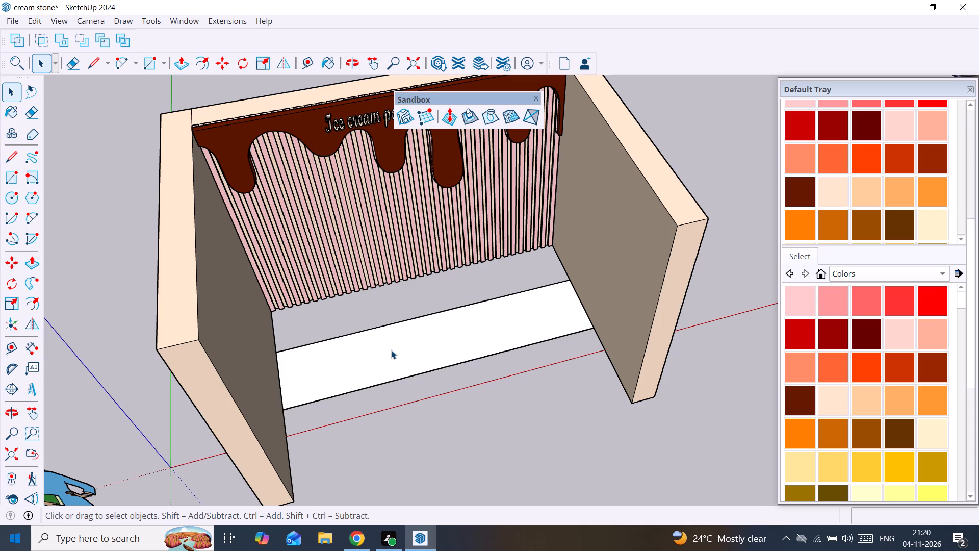
# Open the grouped white rectangle between the side walls and push/pull its face up 2'6" into a counter block.
pyautogui.doubleClick(377, 366)
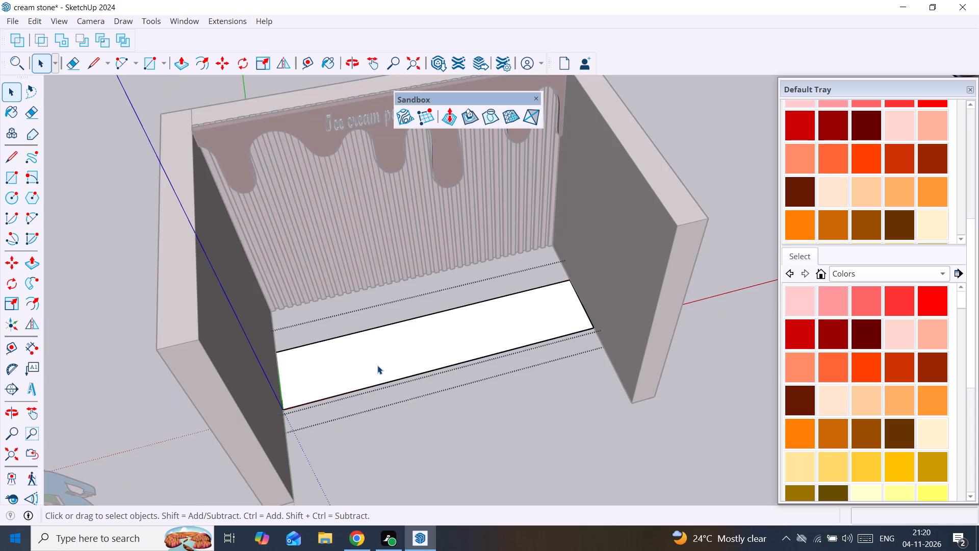
pyautogui.click(405, 360)
pyautogui.press('p')
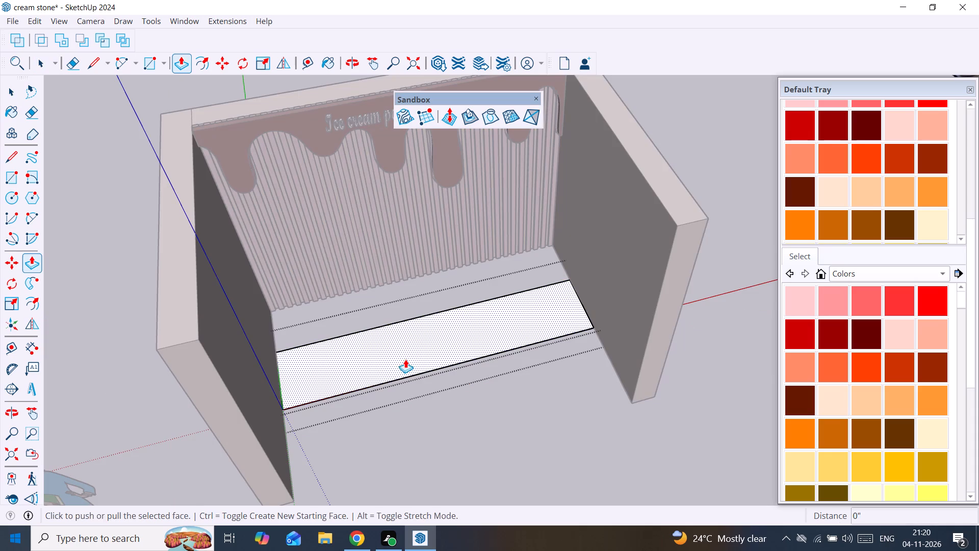
pyautogui.click(405, 359)
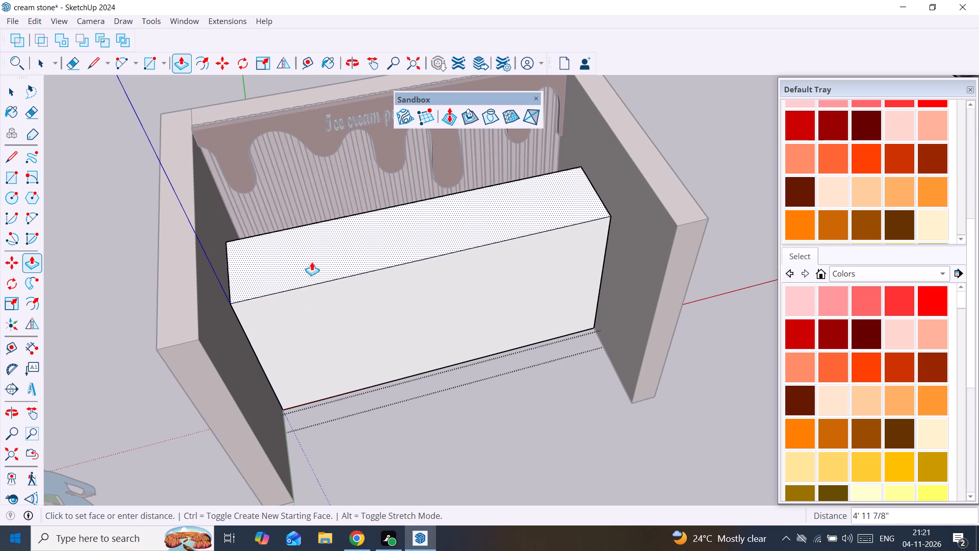
pyautogui.moveTo(288, 285); pyautogui.dragTo(248, 171, button='middle')
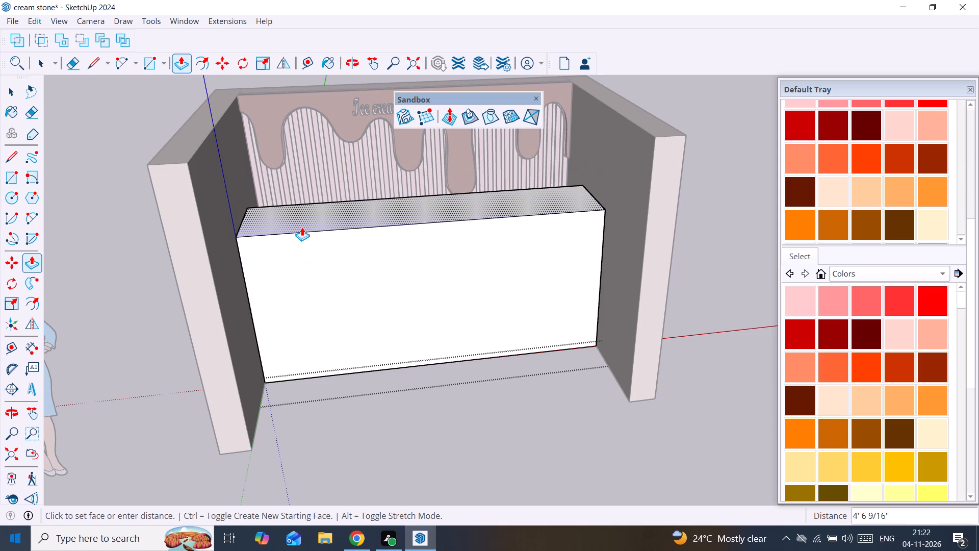
pyautogui.moveTo(288, 232); pyautogui.dragTo(249, 314, button='middle')
pyautogui.scroll(1, 272, 253)
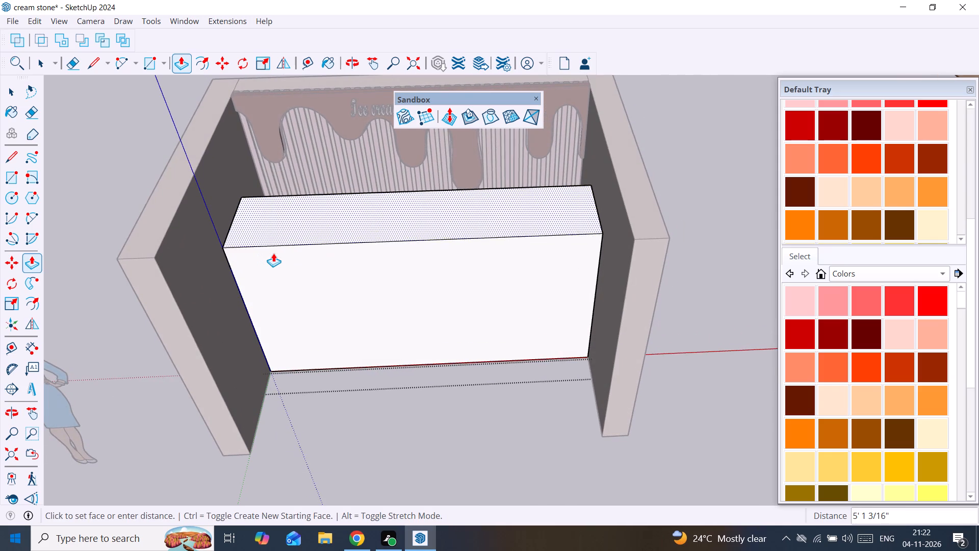
pyautogui.scroll(1, 273, 253)
pyautogui.press('2')
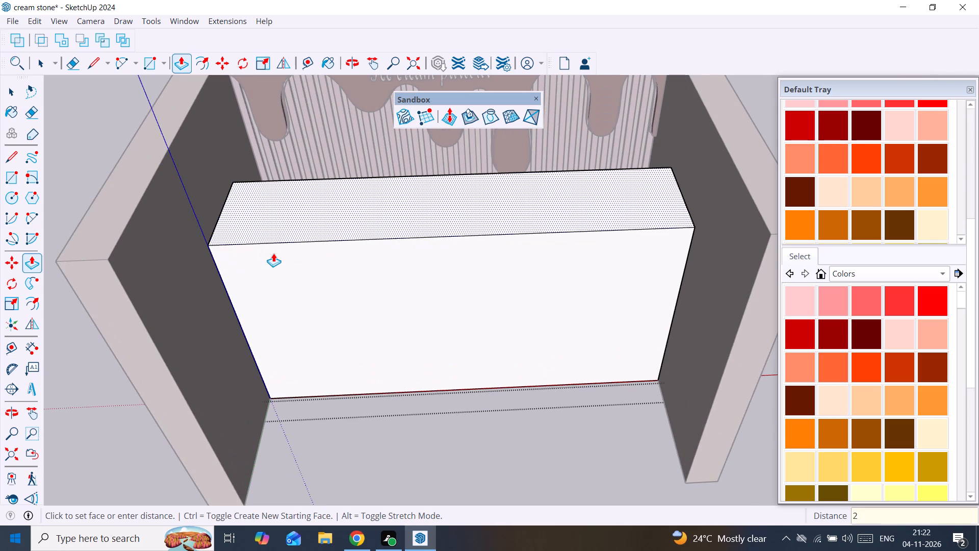
pyautogui.press("'")
pyautogui.press('6')
pyautogui.hotkey('shift', '"')
pyautogui.press('Return')
pyautogui.press('space')
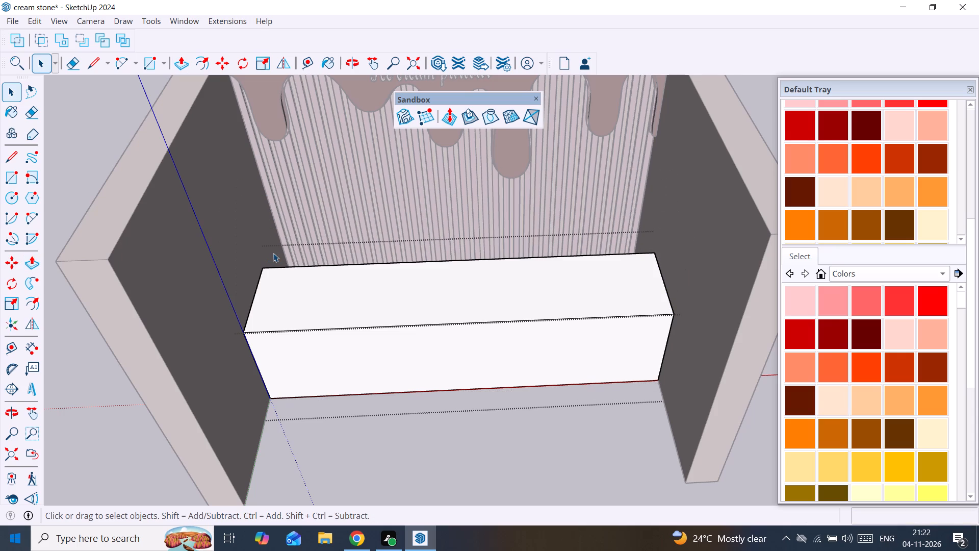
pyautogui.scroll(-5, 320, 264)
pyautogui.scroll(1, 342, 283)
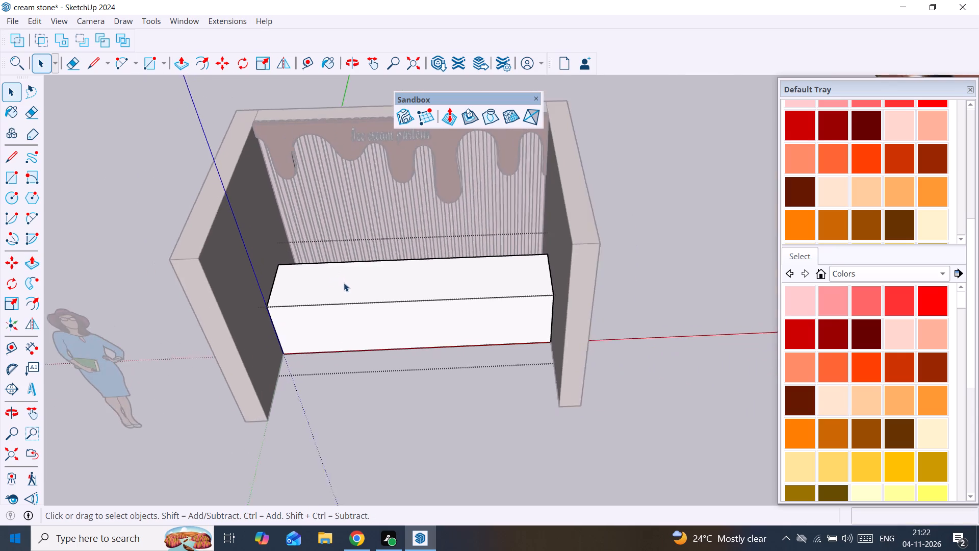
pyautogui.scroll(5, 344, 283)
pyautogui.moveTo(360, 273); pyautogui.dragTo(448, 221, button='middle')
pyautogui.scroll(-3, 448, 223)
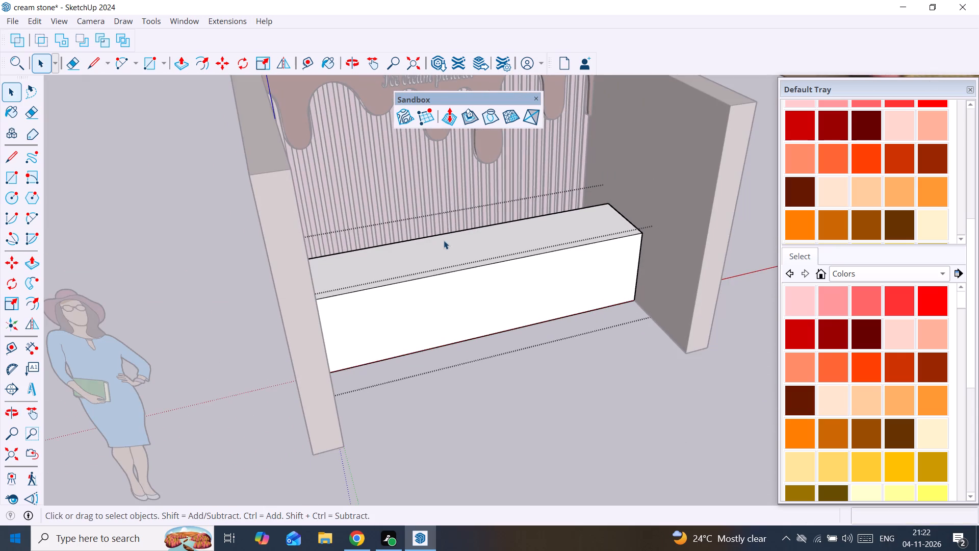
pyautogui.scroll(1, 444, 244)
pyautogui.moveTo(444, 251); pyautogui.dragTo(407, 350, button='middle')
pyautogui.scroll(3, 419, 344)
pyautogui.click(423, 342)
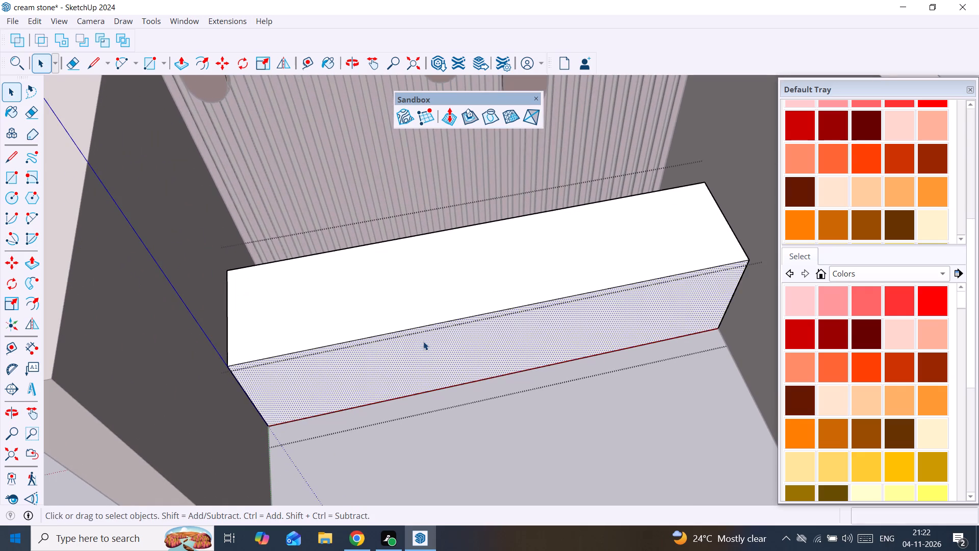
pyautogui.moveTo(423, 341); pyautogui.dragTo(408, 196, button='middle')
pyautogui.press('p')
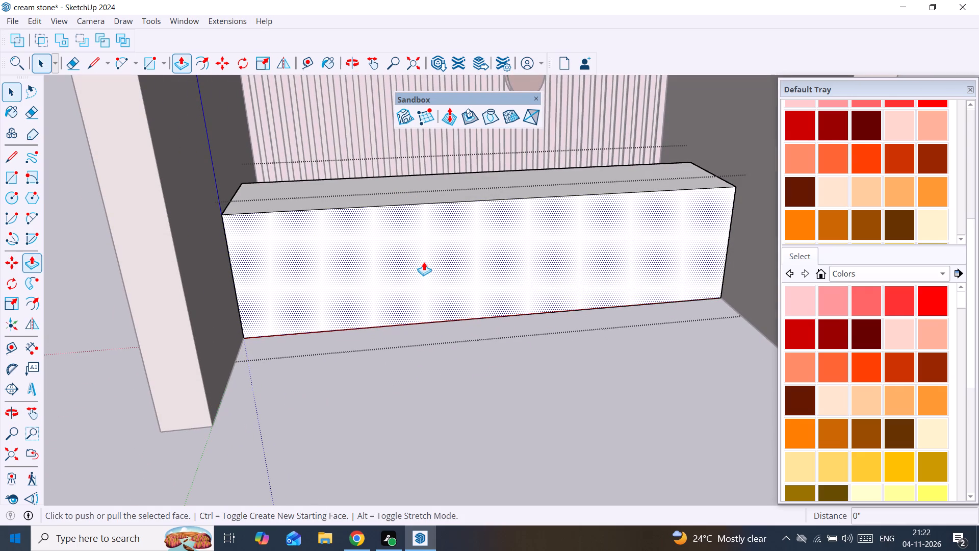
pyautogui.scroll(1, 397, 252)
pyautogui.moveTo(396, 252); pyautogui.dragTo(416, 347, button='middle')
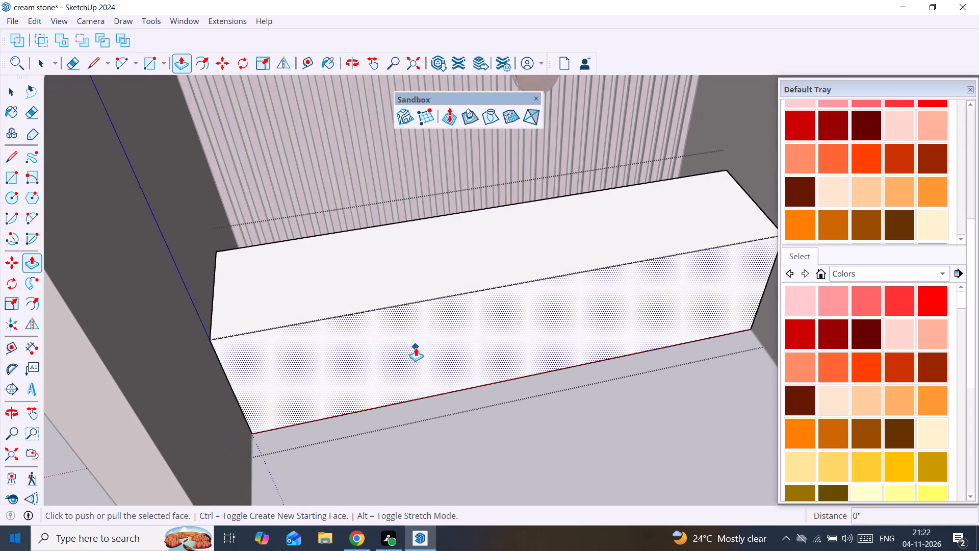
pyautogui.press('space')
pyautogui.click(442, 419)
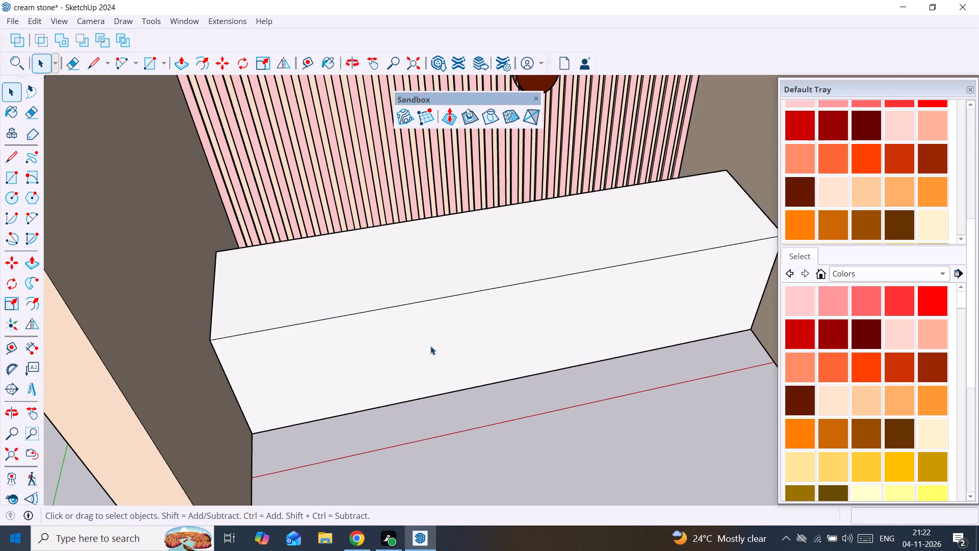
# Open the counter group for editing and dimension the depth of its top face along the short edge.
pyautogui.doubleClick(423, 299)
pyautogui.click(34, 340)
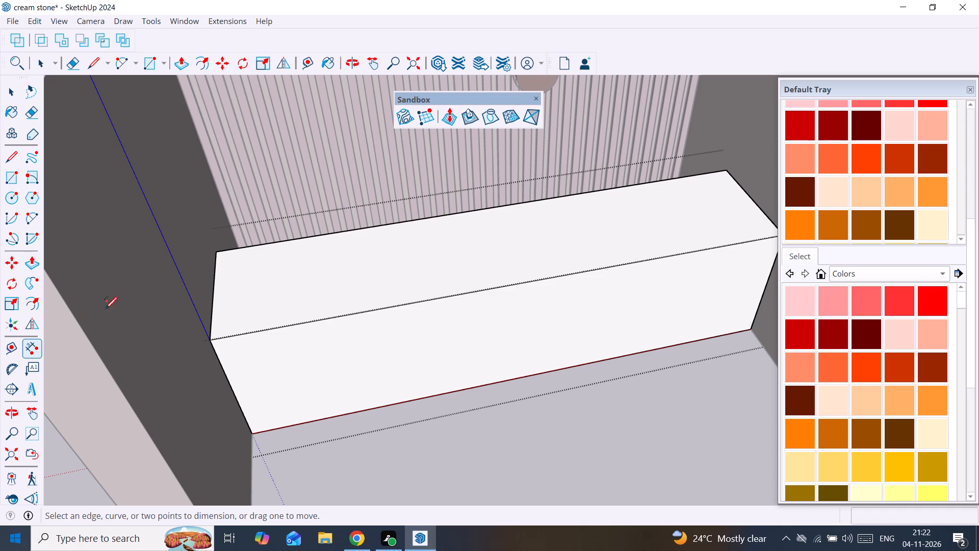
pyautogui.click(213, 254)
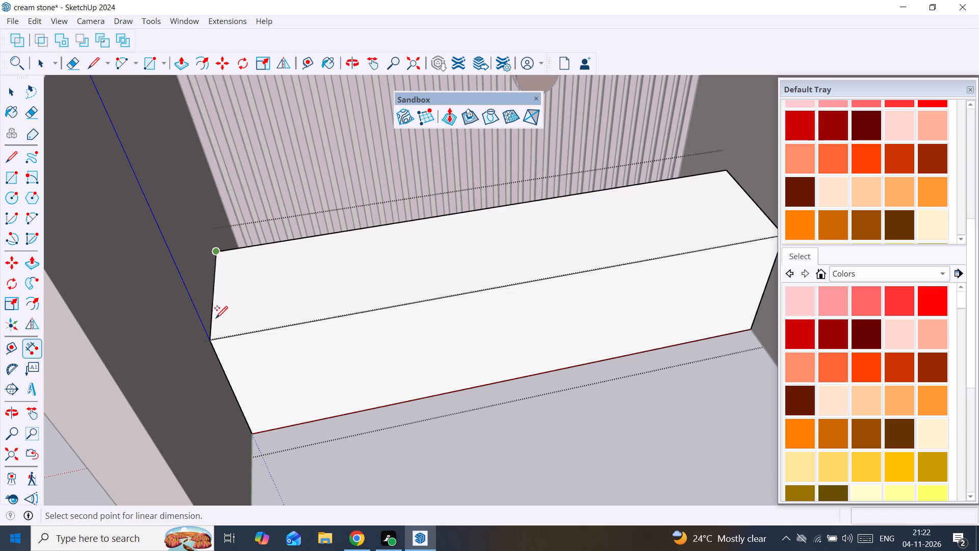
pyautogui.click(211, 339)
pyautogui.click(290, 298)
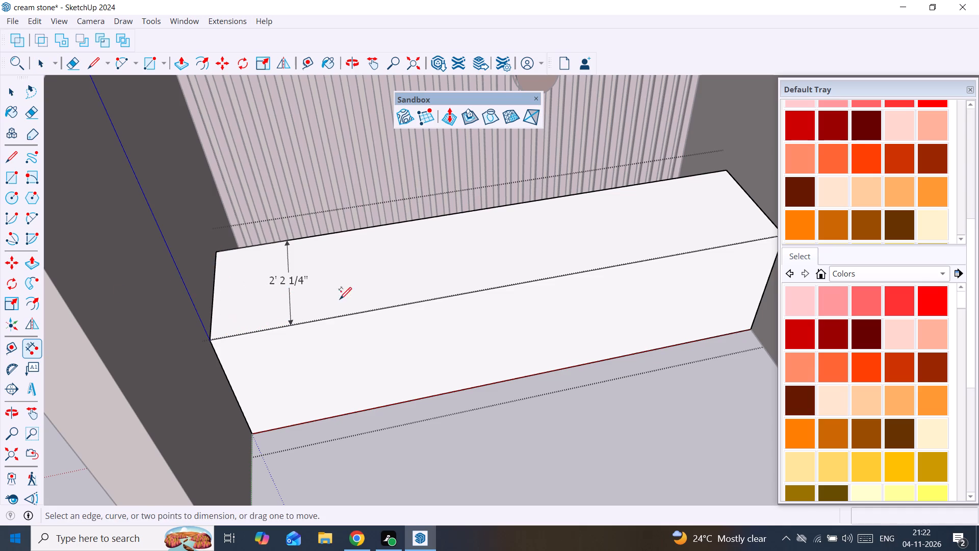
pyautogui.moveTo(396, 297); pyautogui.dragTo(329, 318, button='middle')
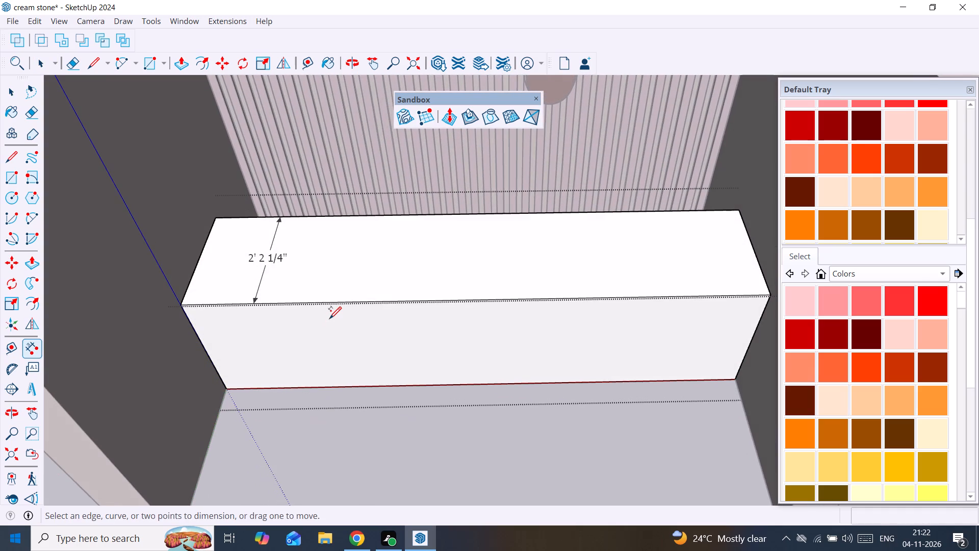
pyautogui.press('space')
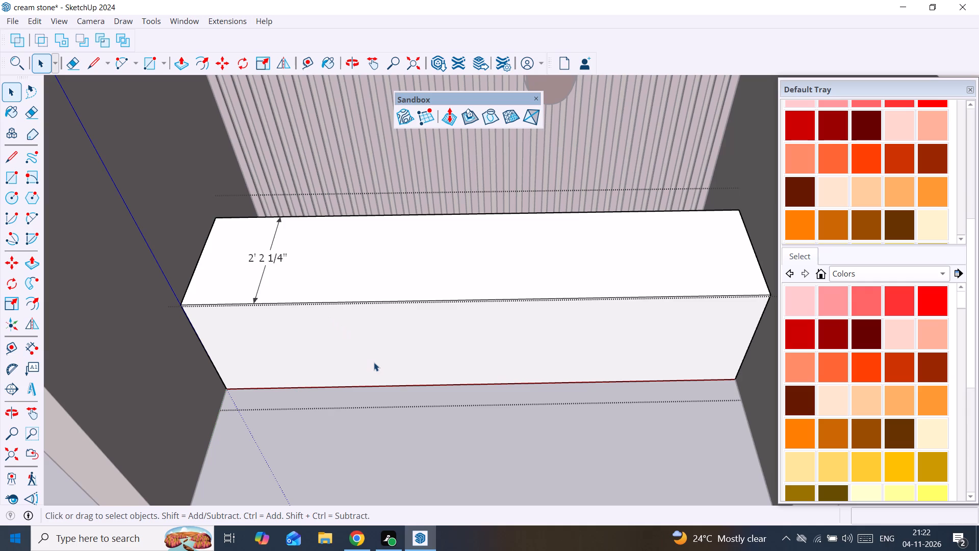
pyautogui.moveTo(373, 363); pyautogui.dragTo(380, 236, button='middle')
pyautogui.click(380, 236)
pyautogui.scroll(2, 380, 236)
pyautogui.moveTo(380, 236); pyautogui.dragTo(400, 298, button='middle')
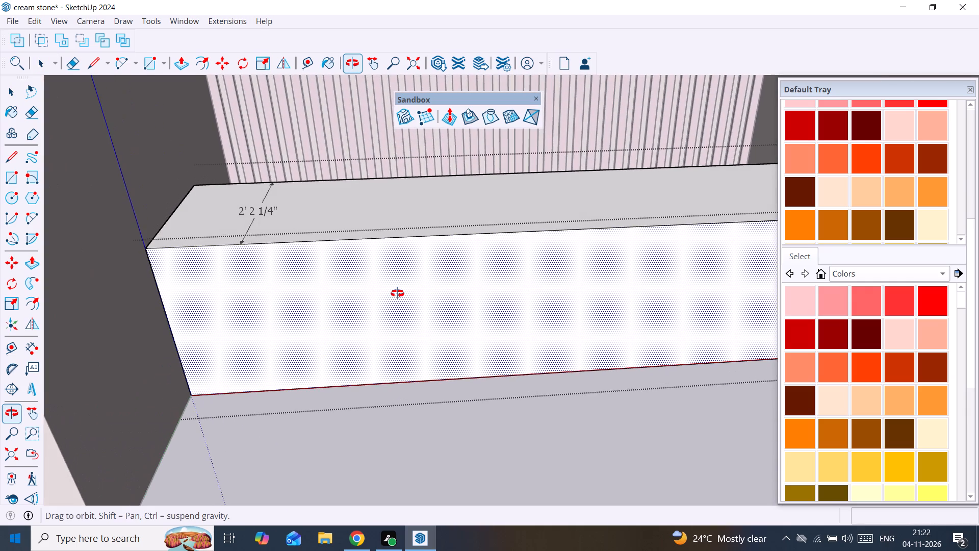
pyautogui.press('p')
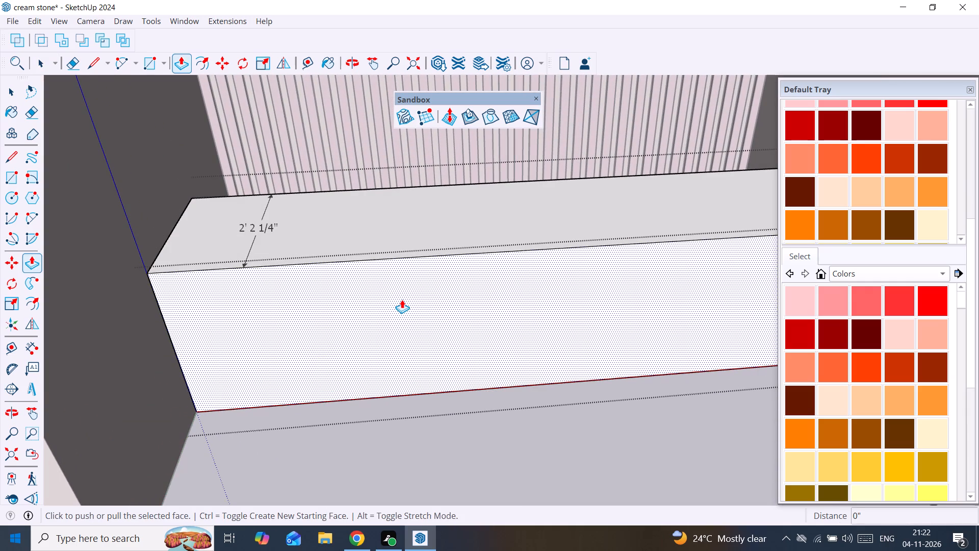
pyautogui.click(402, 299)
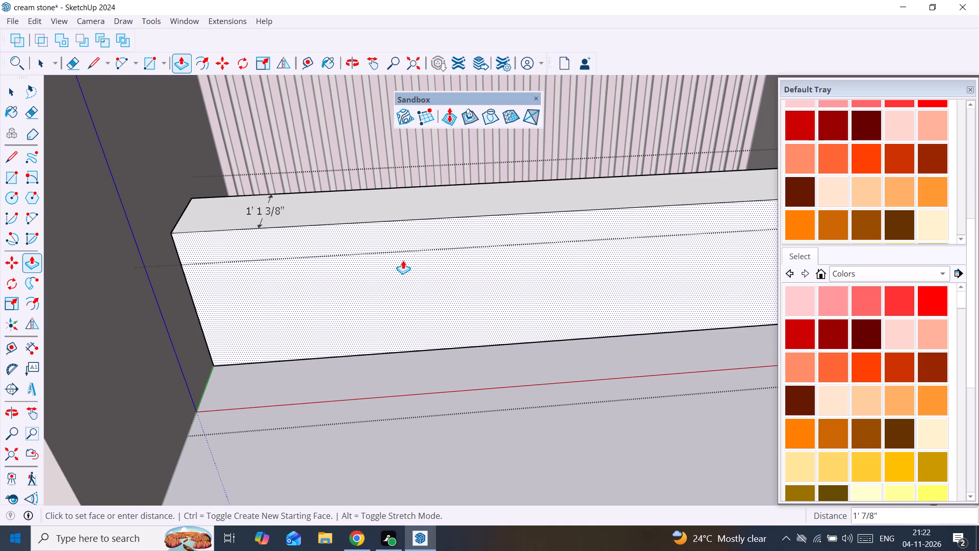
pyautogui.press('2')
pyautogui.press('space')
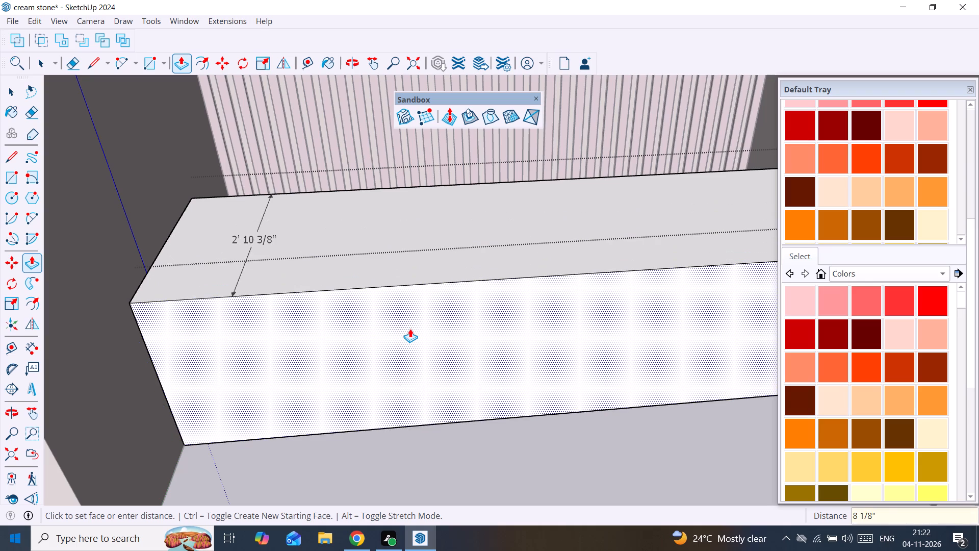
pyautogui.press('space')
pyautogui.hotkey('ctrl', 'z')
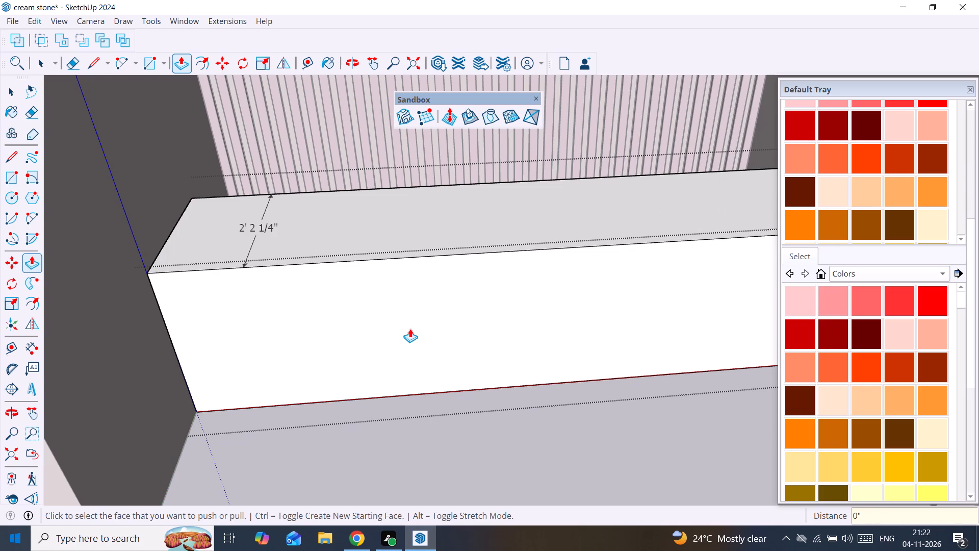
# Push the counter's front face inward by 2 1/4" to reduce its depth.
pyautogui.click(501, 286)
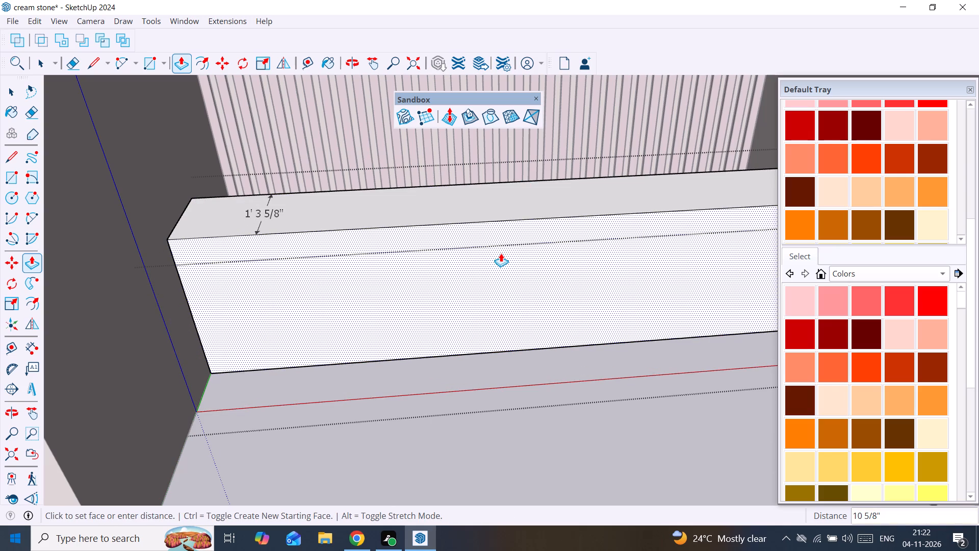
pyautogui.press('2')
pyautogui.press('space')
pyautogui.write('1/4')
pyautogui.hotkey('shift', '"')
pyautogui.press('Return')
pyautogui.press('space')
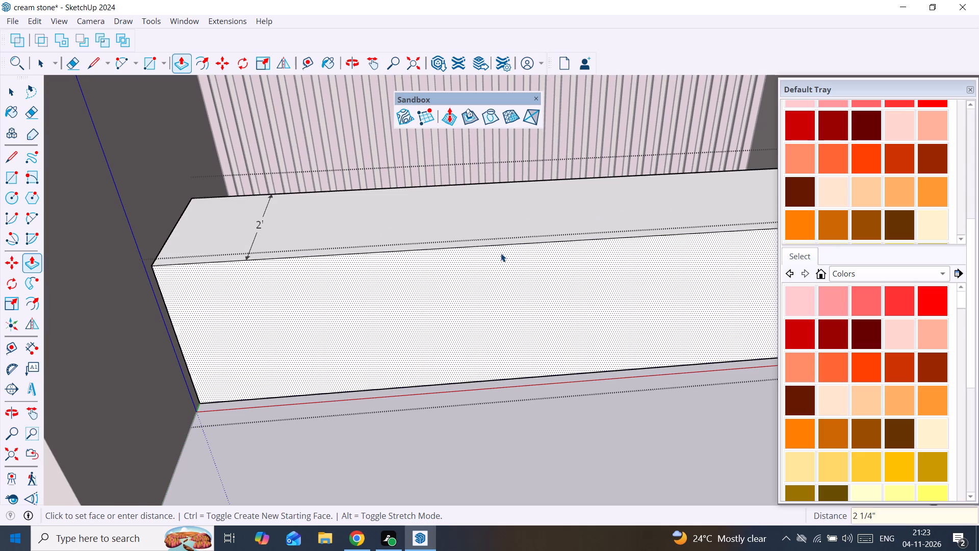
# Delete the depth dimension on the counter's top face inside its group, and close the group.
pyautogui.scroll(-4, 485, 110)
pyautogui.scroll(2, 464, 183)
pyautogui.scroll(-3, 470, 203)
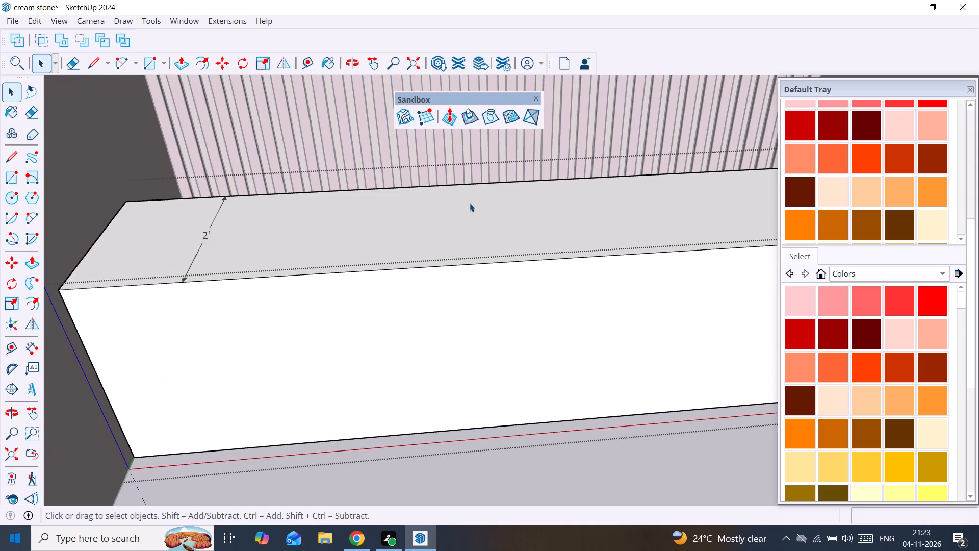
pyautogui.scroll(-12, 470, 203)
pyautogui.moveTo(606, 158); pyautogui.dragTo(724, 218, button='middle')
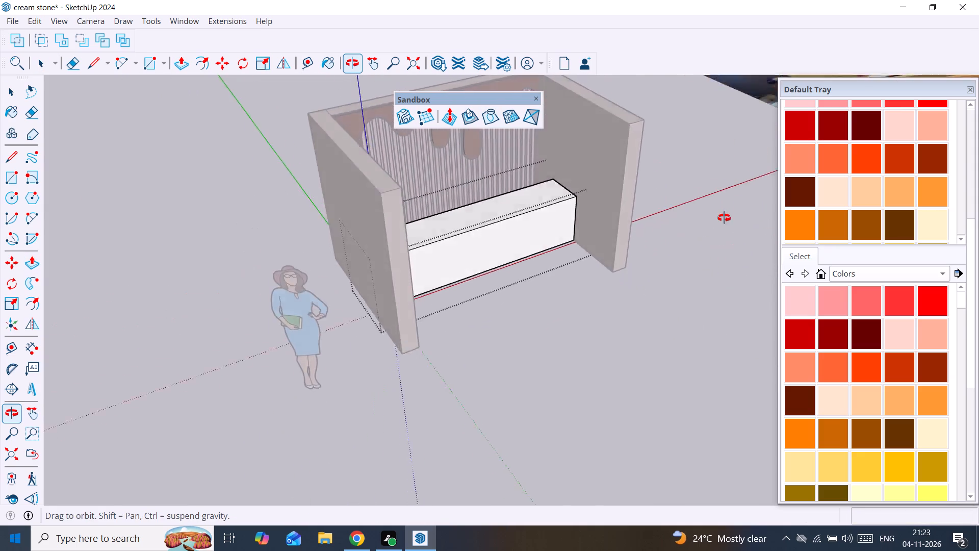
pyautogui.moveTo(724, 218); pyautogui.dragTo(624, 400, button='middle')
pyautogui.click(655, 210)
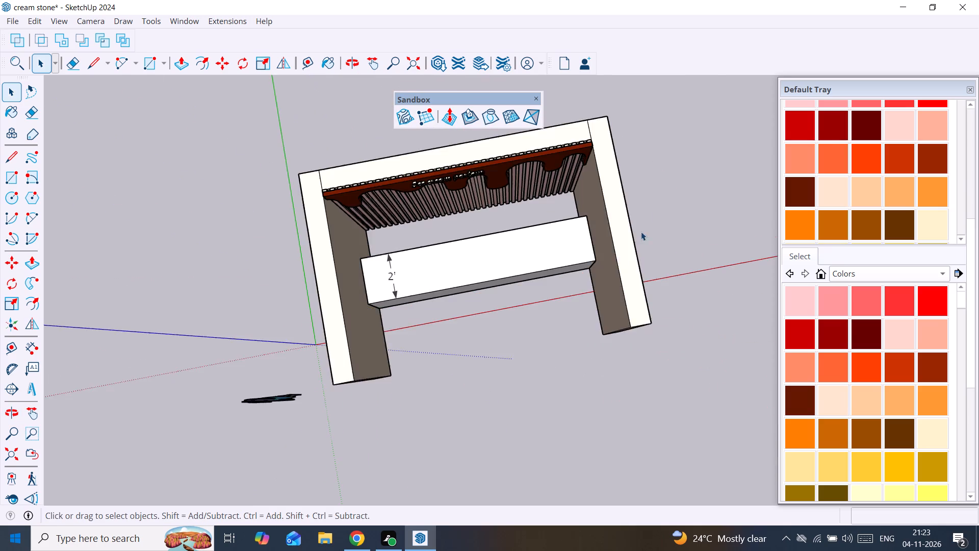
pyautogui.scroll(3, 526, 289)
pyautogui.moveTo(468, 302); pyautogui.dragTo(685, 281, button='middle')
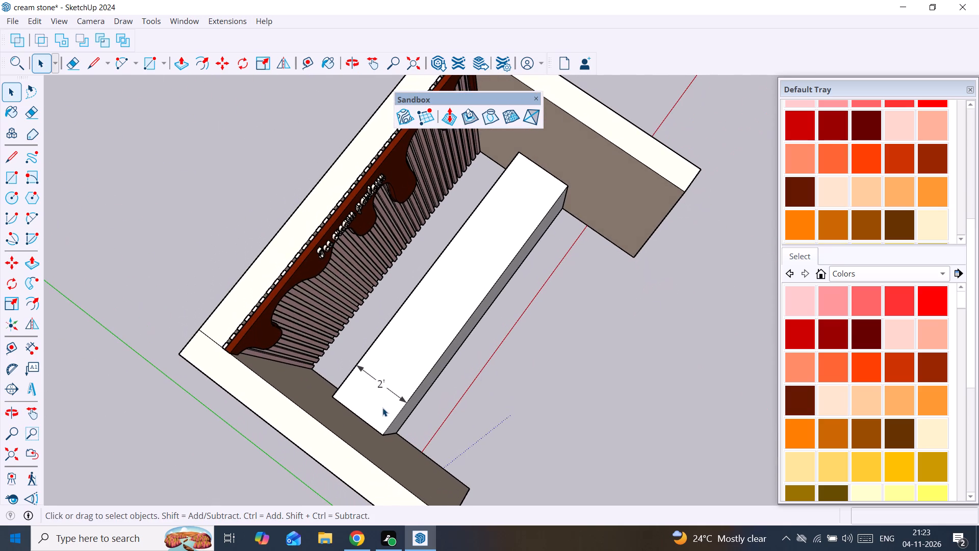
pyautogui.click(388, 387)
pyautogui.tripleClick(390, 388)
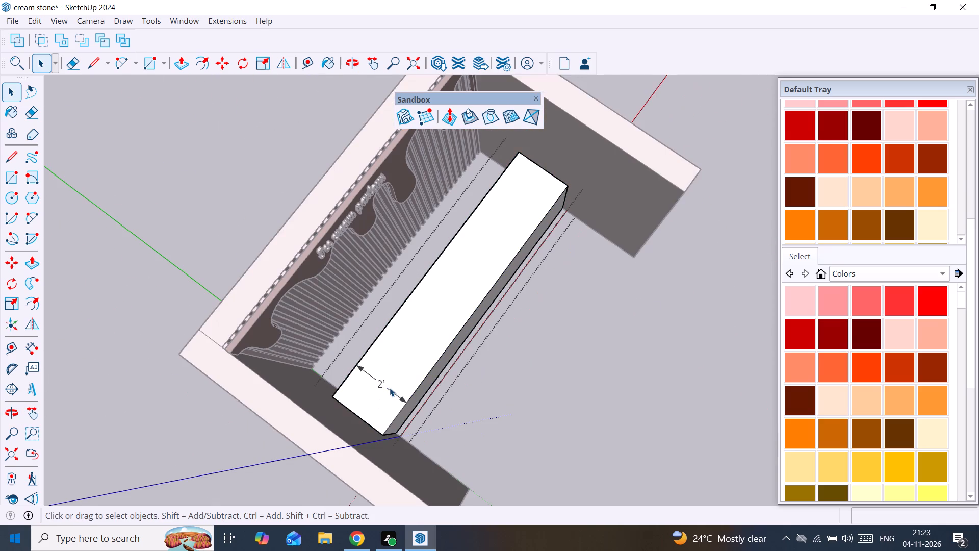
pyautogui.click(391, 388)
pyautogui.click(391, 388)
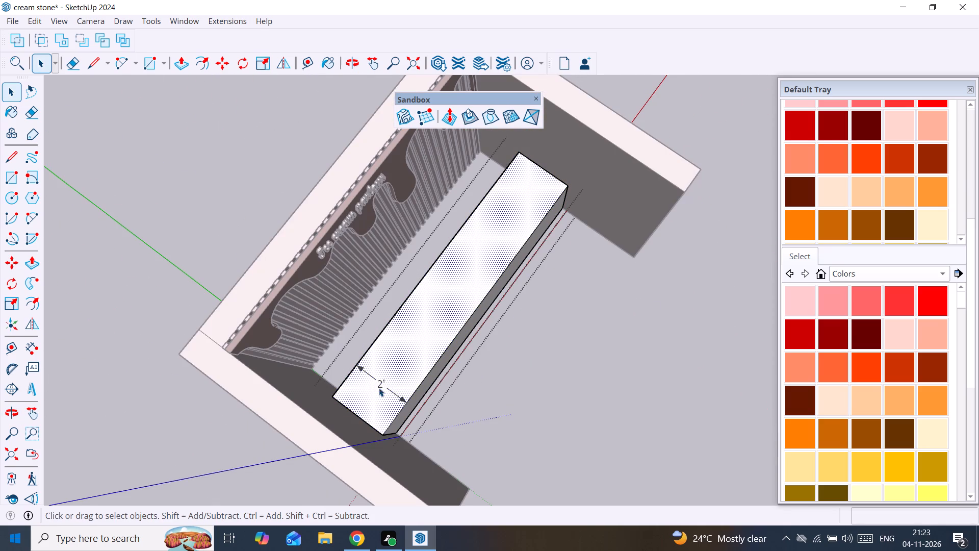
pyautogui.click(379, 388)
pyautogui.scroll(3, 377, 382)
pyautogui.press('Delete')
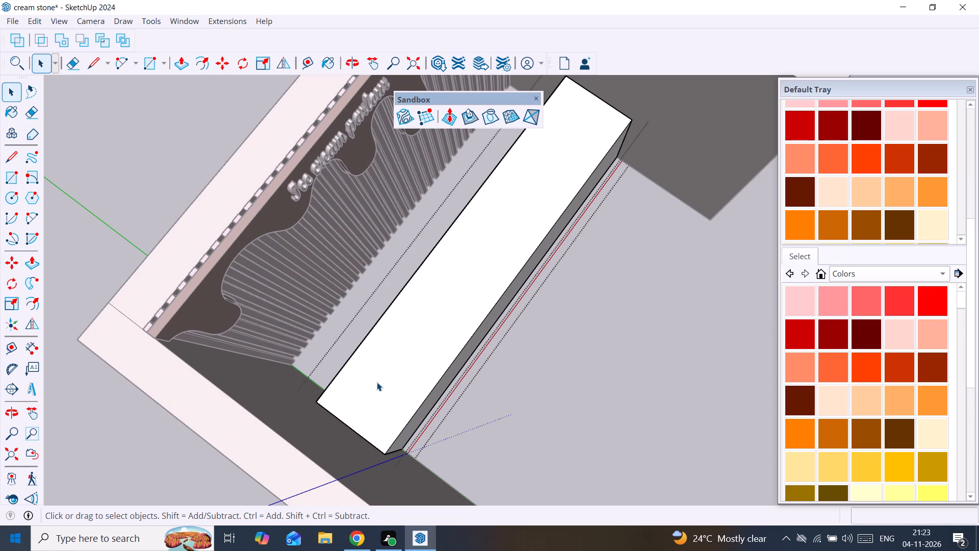
pyautogui.scroll(-8, 377, 375)
pyautogui.click(231, 279)
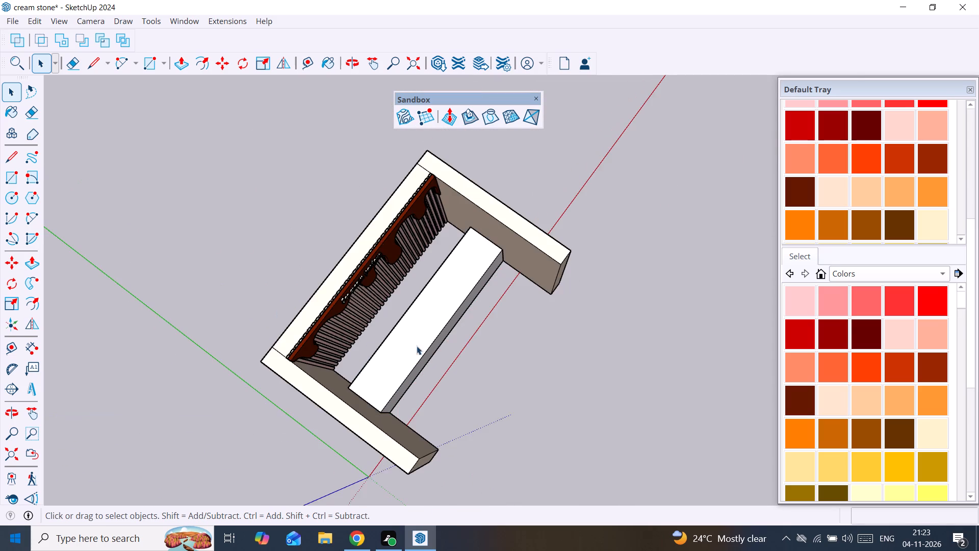
# Measure the gap between the counter's rear bottom edge and the fluted back wall.
pyautogui.moveTo(440, 346); pyautogui.dragTo(675, 297, button='middle')
pyautogui.scroll(5, 420, 369)
pyautogui.moveTo(427, 369); pyautogui.dragTo(430, 362, button='middle')
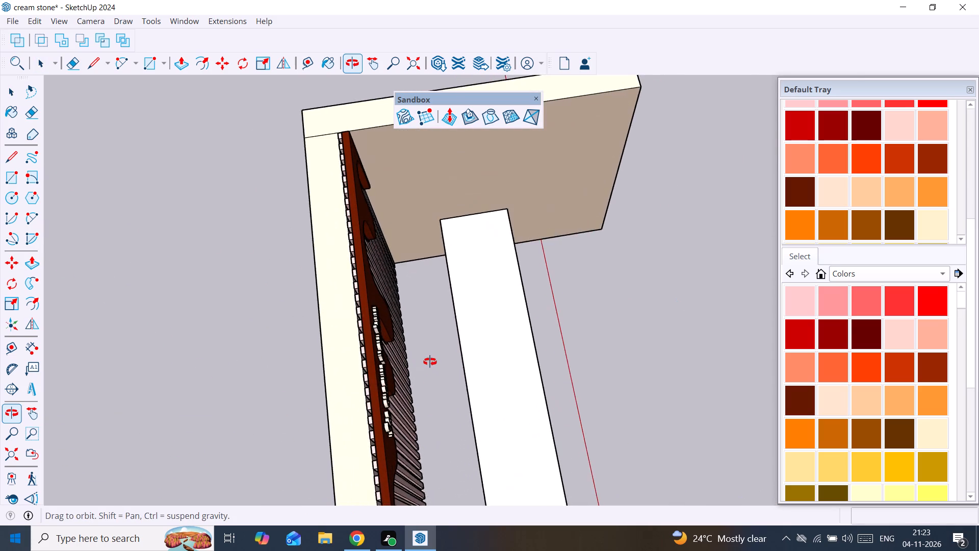
pyautogui.moveTo(430, 362); pyautogui.dragTo(516, 350, button='middle')
pyautogui.scroll(5, 421, 357)
pyautogui.moveTo(448, 336); pyautogui.dragTo(384, 330, button='middle')
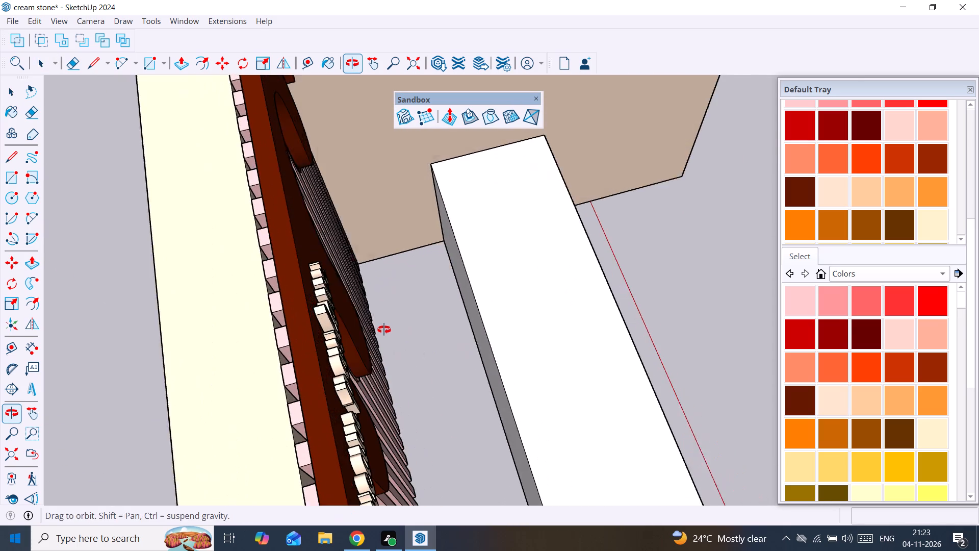
pyautogui.moveTo(384, 330); pyautogui.dragTo(384, 331, button='middle')
pyautogui.scroll(-8, 384, 331)
pyautogui.scroll(2, 384, 332)
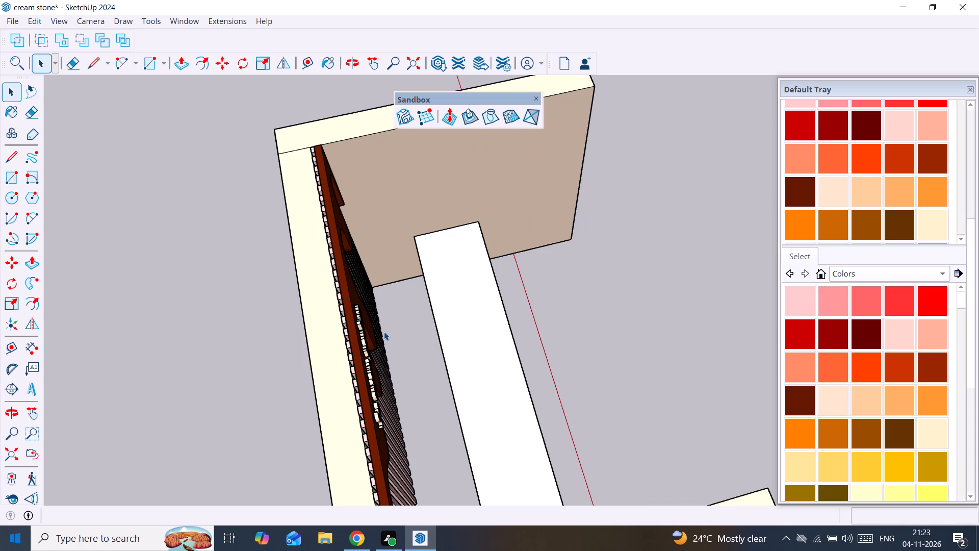
pyautogui.keyDown('shift'); pyautogui.moveTo(395, 272); pyautogui.dragTo(394, 164, button='middle'); pyautogui.keyUp('shift')
pyautogui.scroll(2, 421, 225)
pyautogui.moveTo(442, 257); pyautogui.dragTo(421, 305, button='middle')
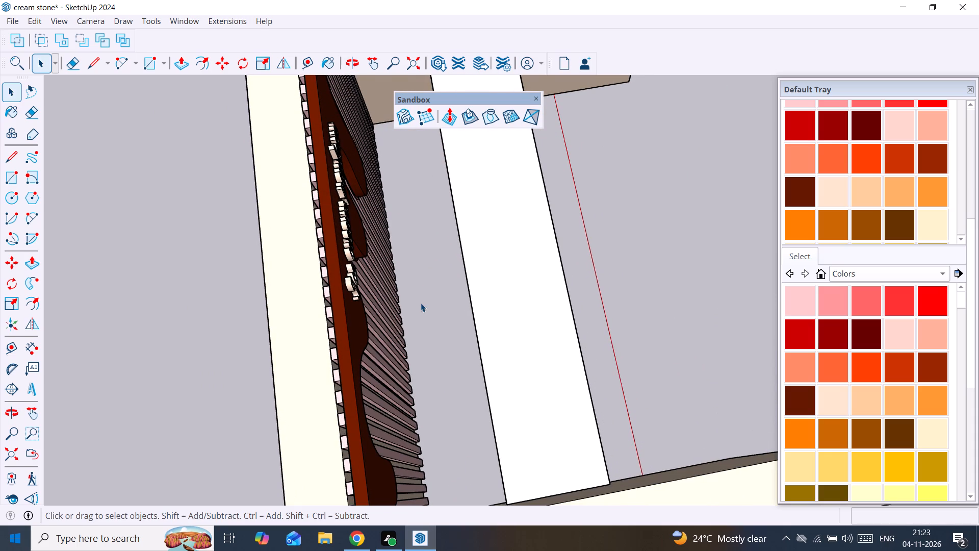
pyautogui.scroll(2, 427, 306)
pyautogui.moveTo(428, 306); pyautogui.dragTo(497, 280, button='middle')
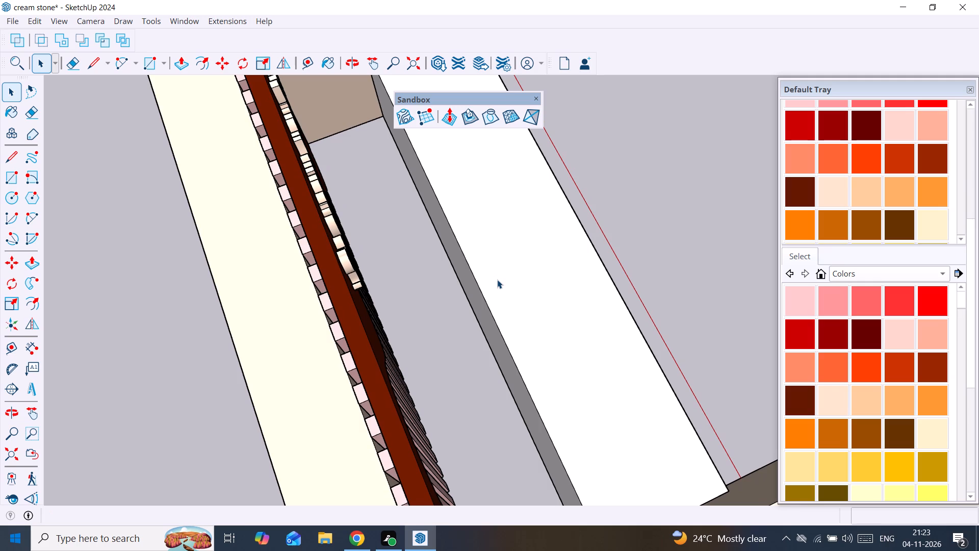
pyautogui.press('t')
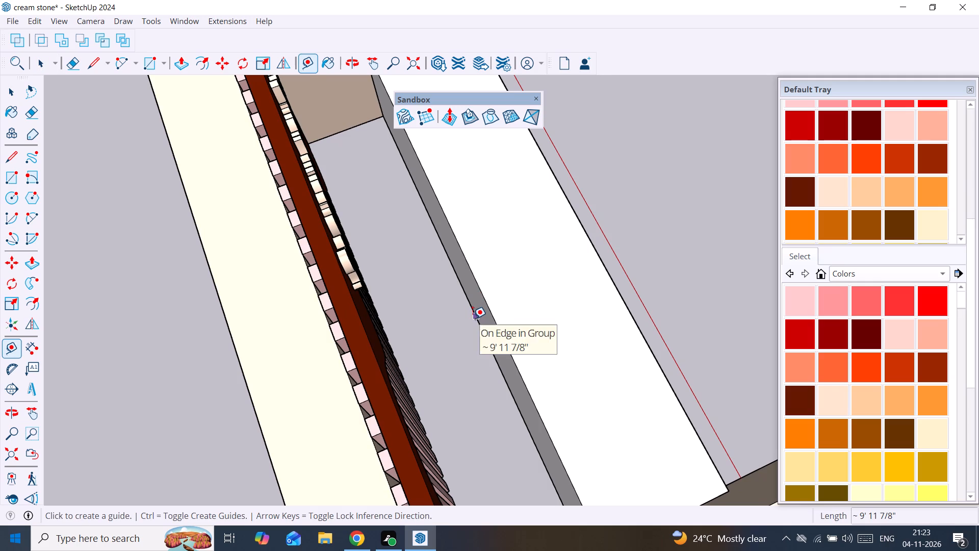
pyautogui.click(473, 318)
pyautogui.moveTo(446, 328); pyautogui.dragTo(361, 335, button='middle')
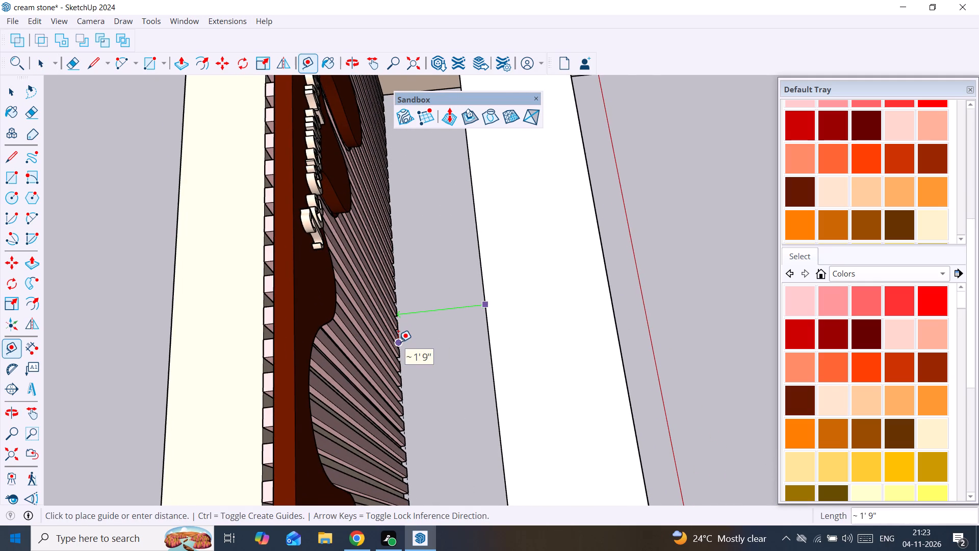
pyautogui.press('space')
# Move the counter 2'4" along the green axis, away from the fluted back wall.
pyautogui.scroll(-8, 421, 340)
pyautogui.moveTo(427, 339); pyautogui.dragTo(556, 340, button='middle')
pyautogui.click(507, 336)
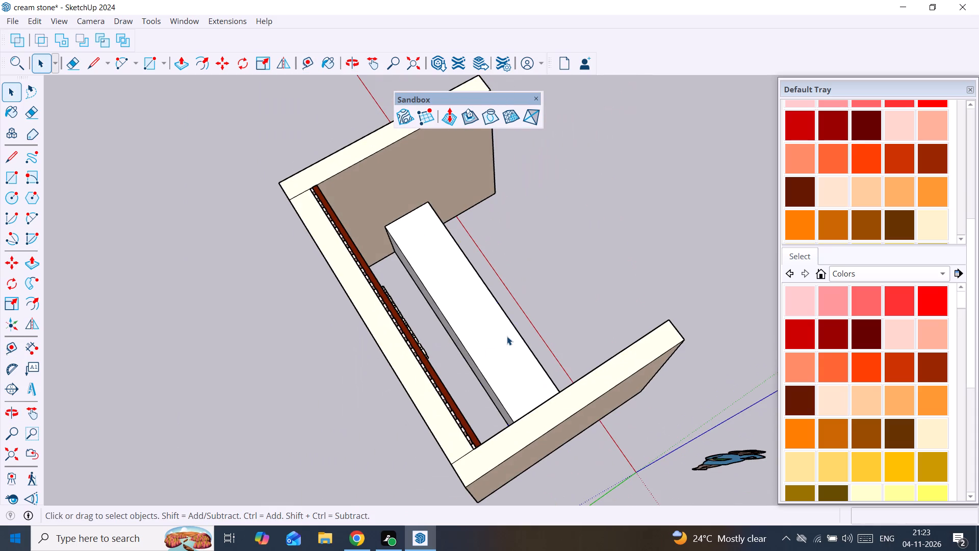
pyautogui.press('m')
pyautogui.click(506, 336)
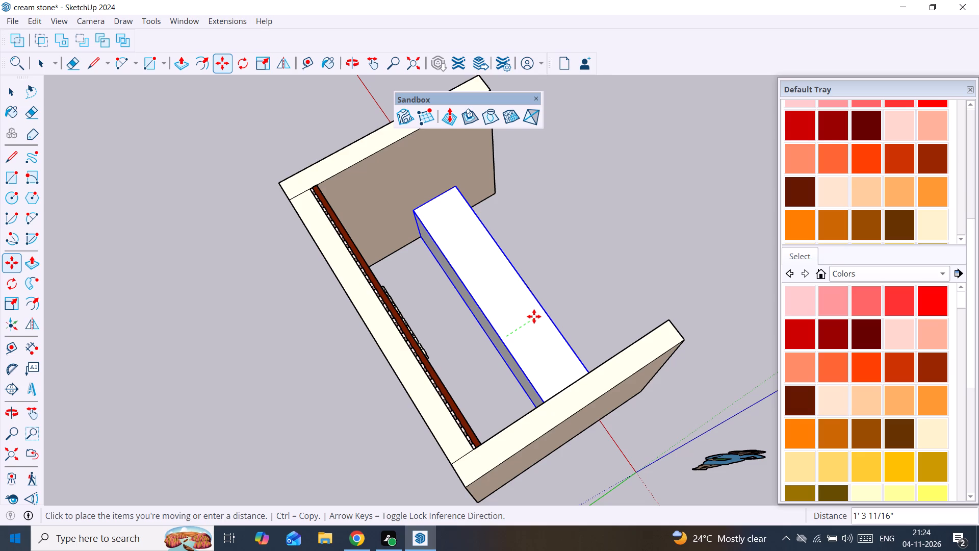
pyautogui.press('2')
pyautogui.press("'")
pyautogui.press('4')
pyautogui.hotkey('shift', '"')
pyautogui.press('Return')
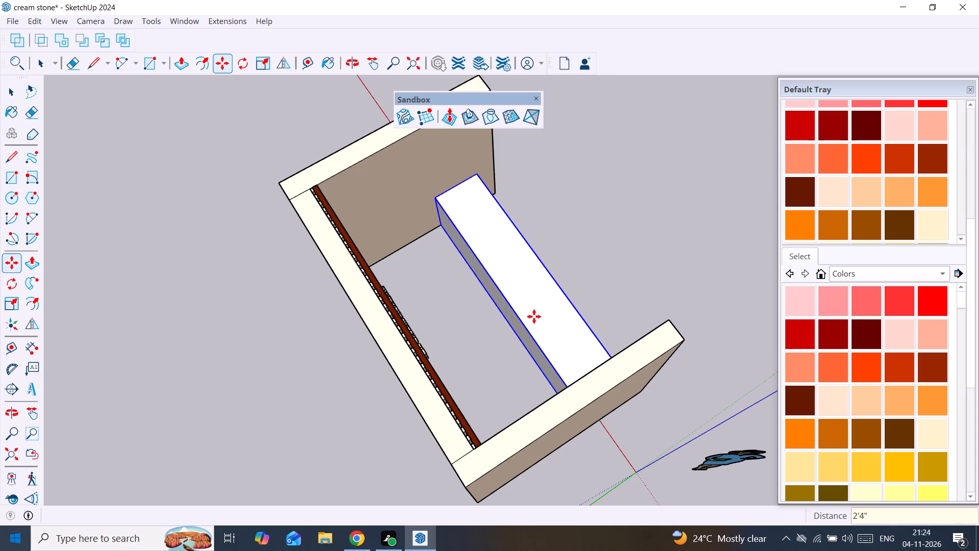
pyautogui.press('space')
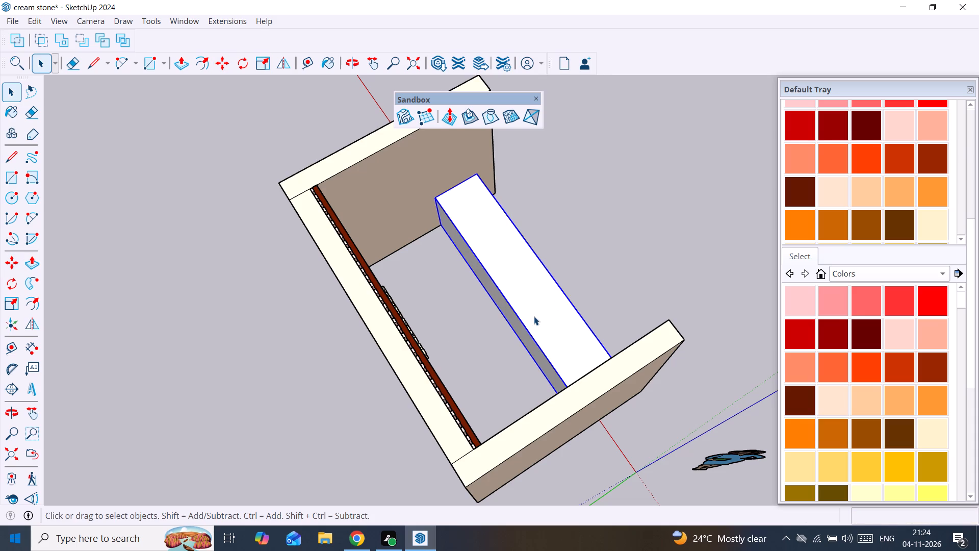
# Move the counter 1' along the green axis, back toward the fluted wall.
pyautogui.moveTo(533, 316); pyautogui.dragTo(244, 348, button='middle')
pyautogui.scroll(2, 538, 305)
pyautogui.moveTo(538, 305); pyautogui.dragTo(542, 305, button='middle')
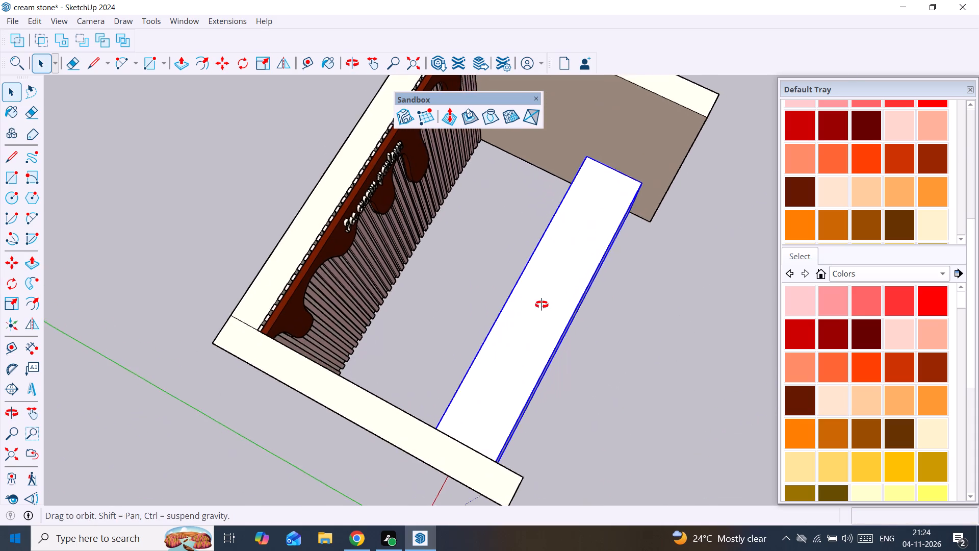
pyautogui.moveTo(542, 305); pyautogui.dragTo(615, 296, button='middle')
pyautogui.press('m')
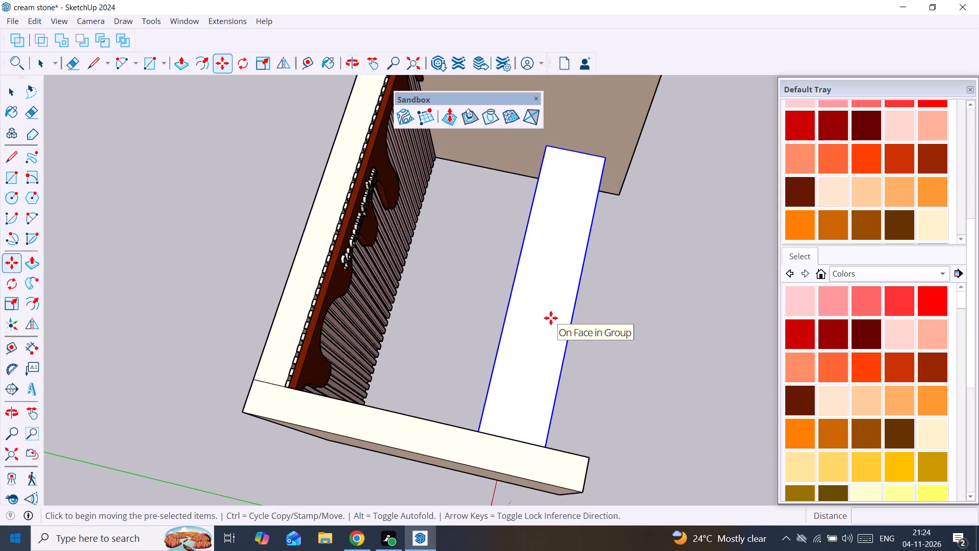
pyautogui.click(551, 318)
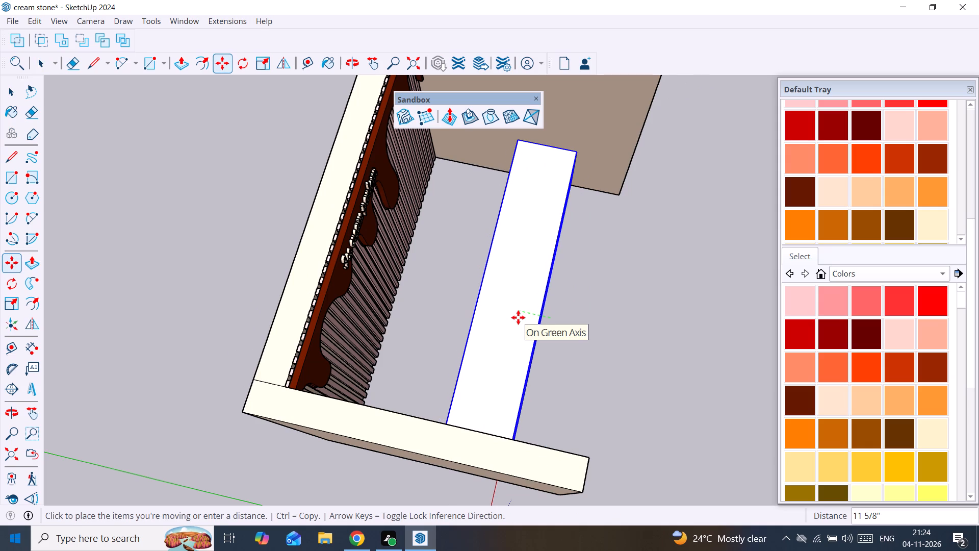
pyautogui.press('Left')
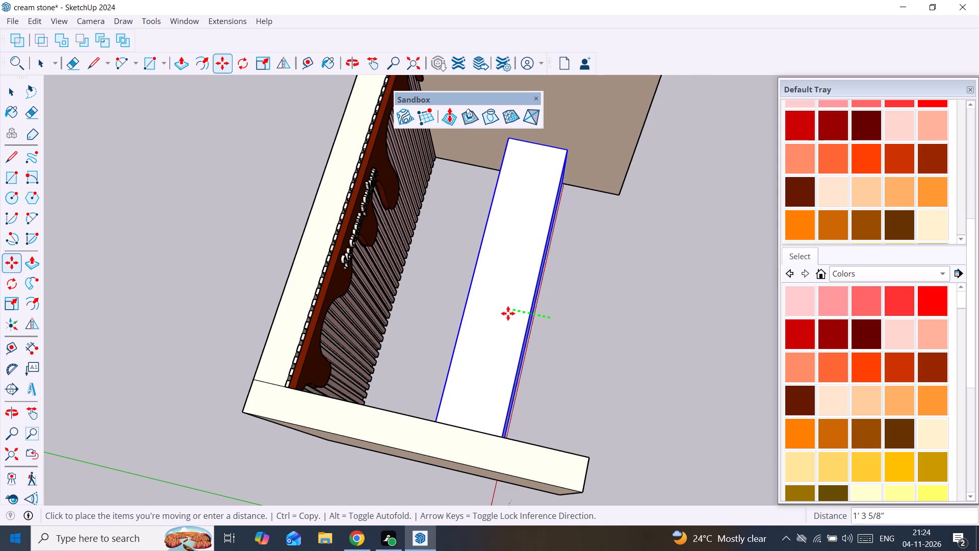
pyautogui.write("1'")
pyautogui.press('Return')
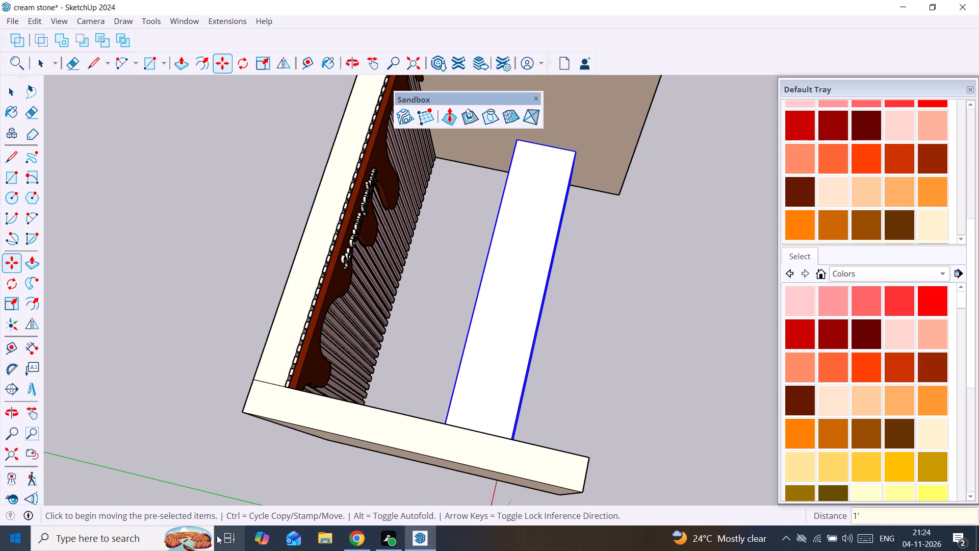
# Measure the gap between the moved counter's rear bottom edge and the fluted back wall.
pyautogui.click(15, 348)
pyautogui.moveTo(422, 320); pyautogui.dragTo(563, 310, button='middle')
pyautogui.scroll(3, 488, 324)
pyautogui.moveTo(483, 322); pyautogui.dragTo(535, 304, button='middle')
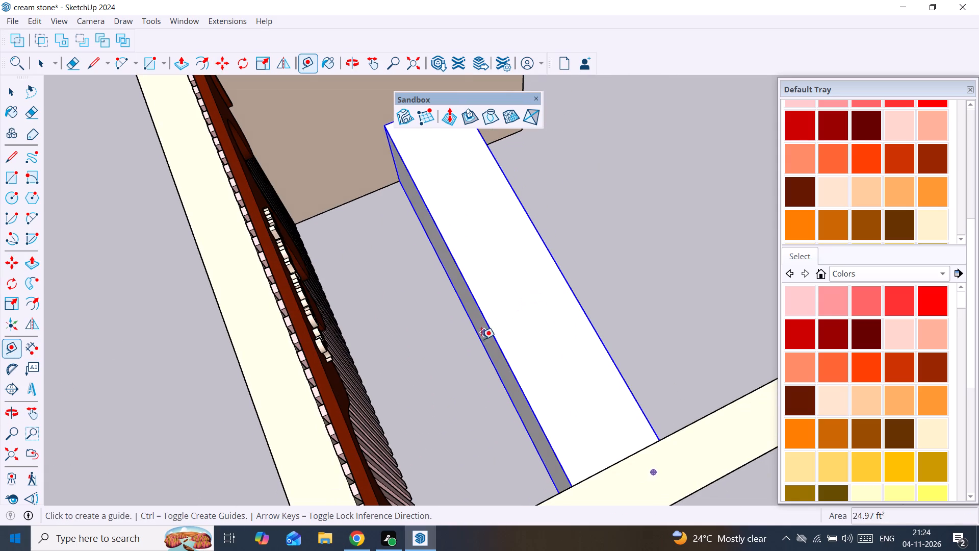
pyautogui.click(479, 342)
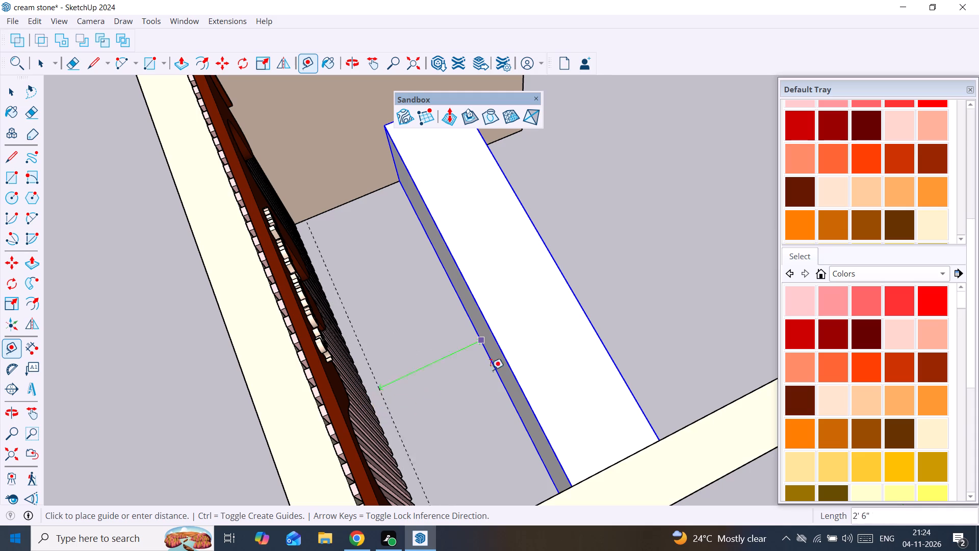
pyautogui.moveTo(460, 390); pyautogui.dragTo(371, 394, button='middle')
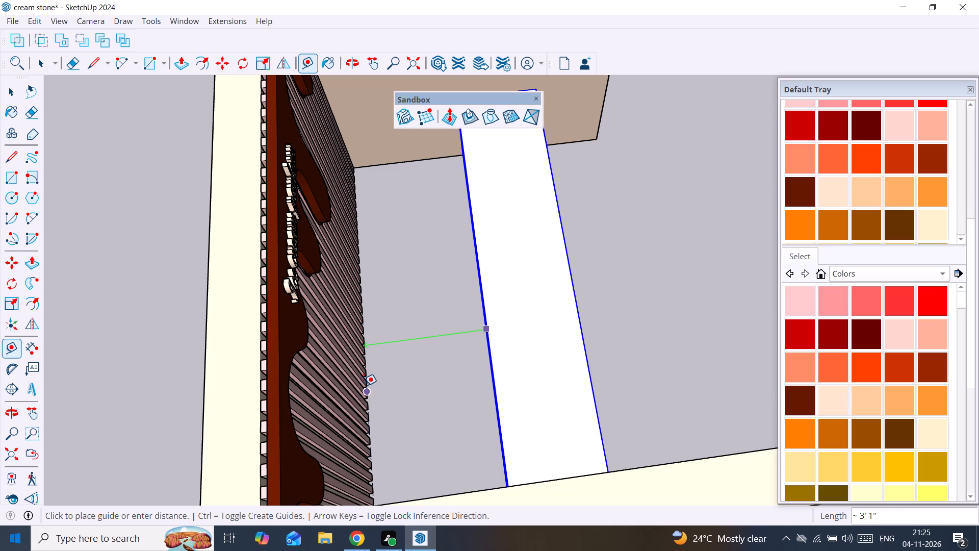
pyautogui.scroll(10, 368, 385)
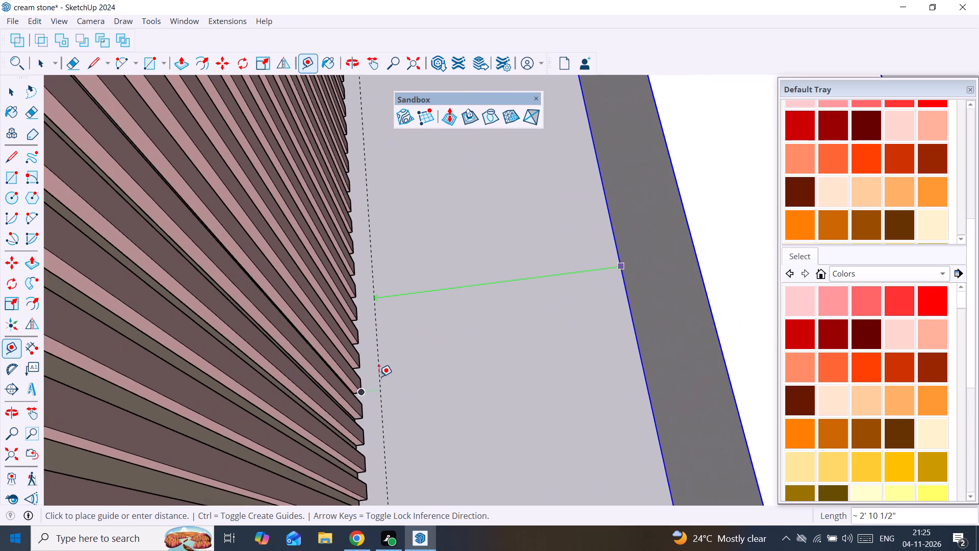
pyautogui.scroll(2, 379, 377)
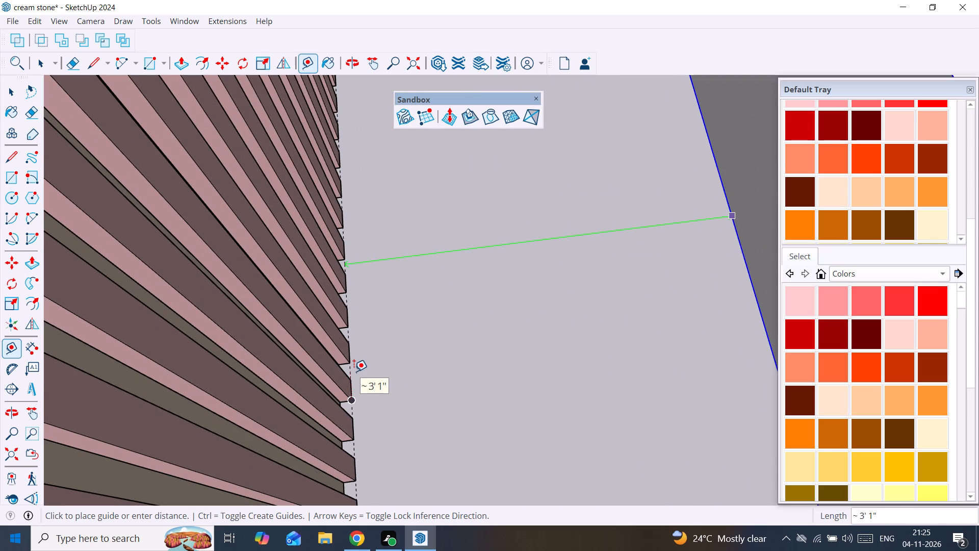
pyautogui.scroll(-19, 354, 371)
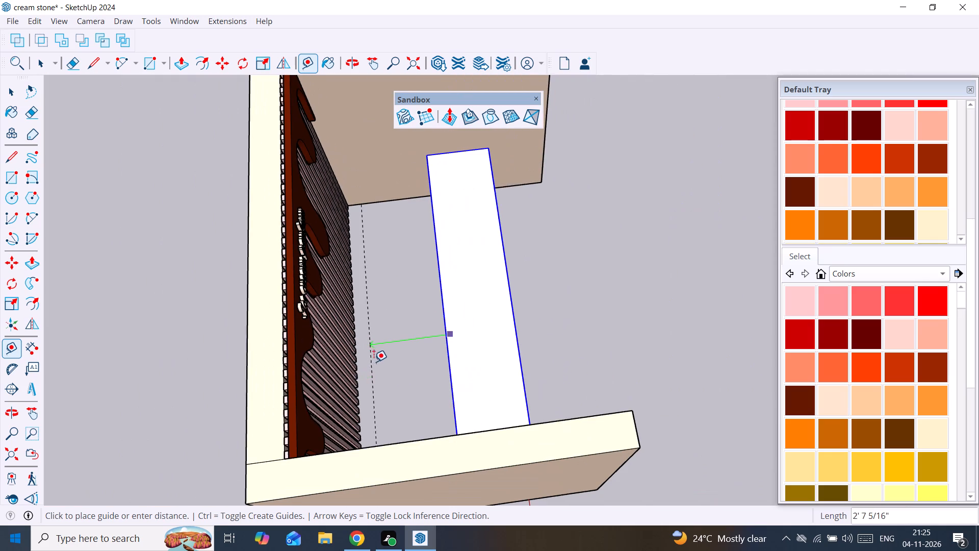
pyautogui.press('space')
# Move the counter another 1" along the green axis toward the fluted back wall.
pyautogui.press('m')
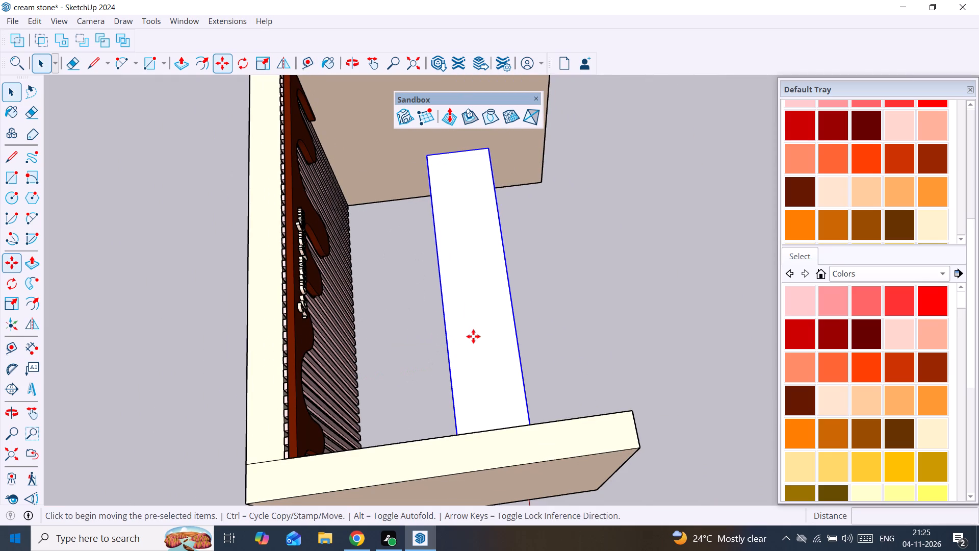
pyautogui.click(473, 336)
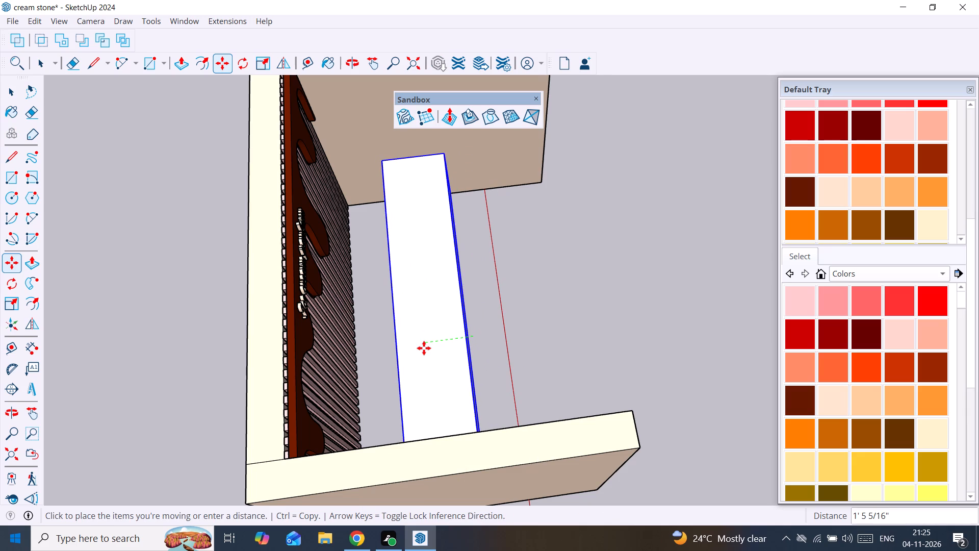
pyautogui.write('1"')
pyautogui.press('Return')
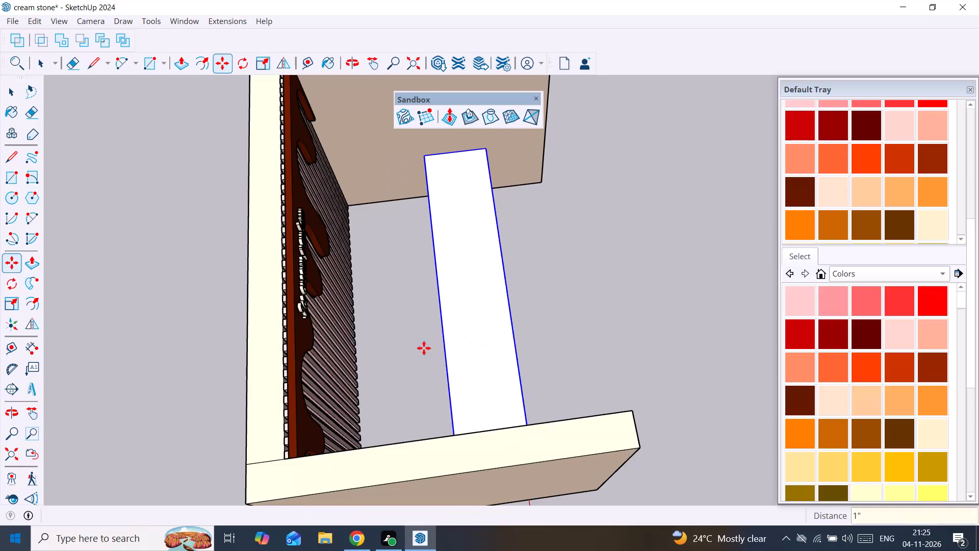
pyautogui.press('space')
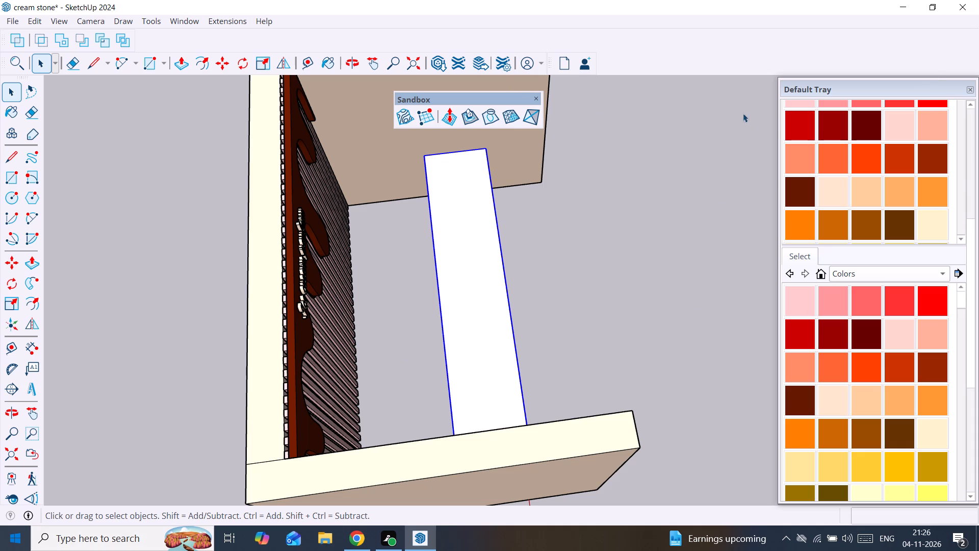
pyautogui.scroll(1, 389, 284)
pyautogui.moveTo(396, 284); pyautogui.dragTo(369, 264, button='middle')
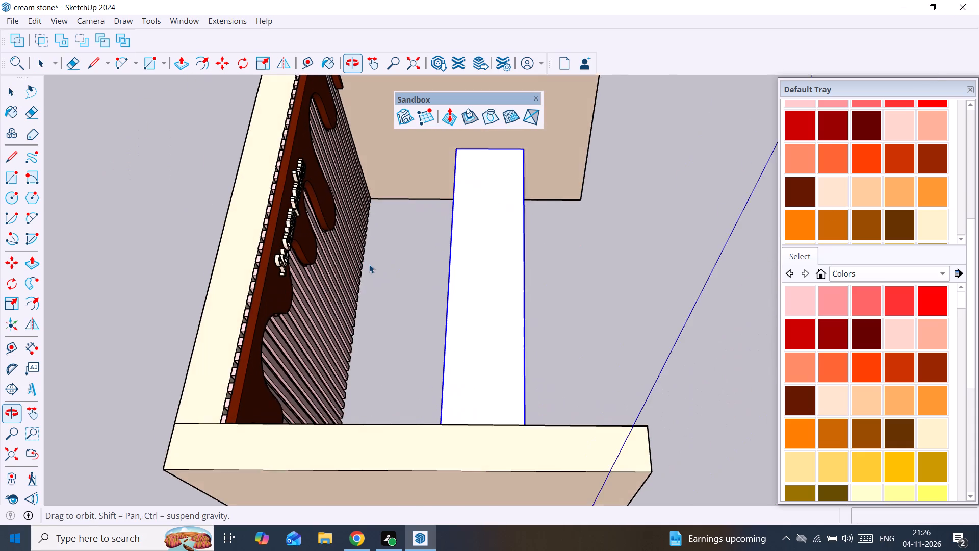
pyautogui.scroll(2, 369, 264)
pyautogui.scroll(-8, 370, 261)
# Switch to Chrome and open the SketchUp 3D Warehouse website in a new tab.
pyautogui.click(358, 535)
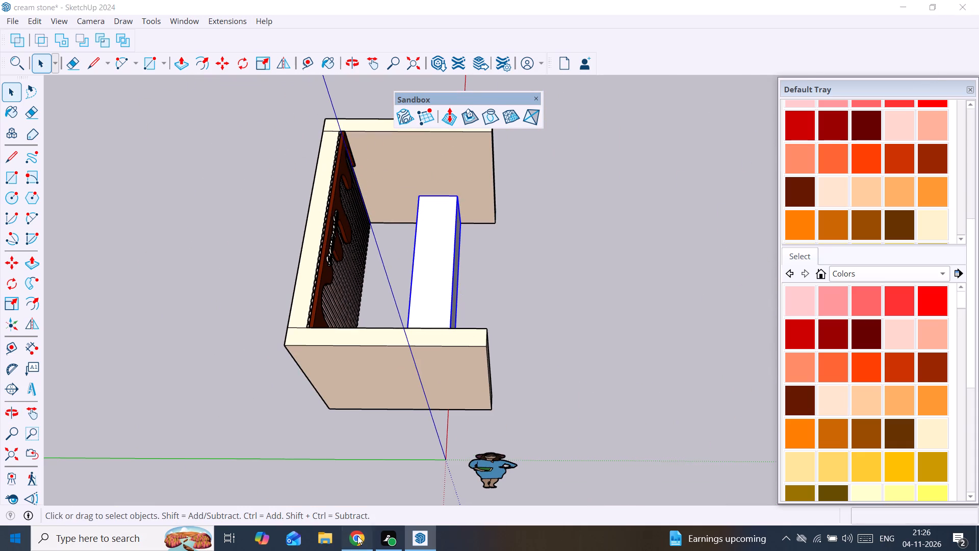
pyautogui.click(182, 6)
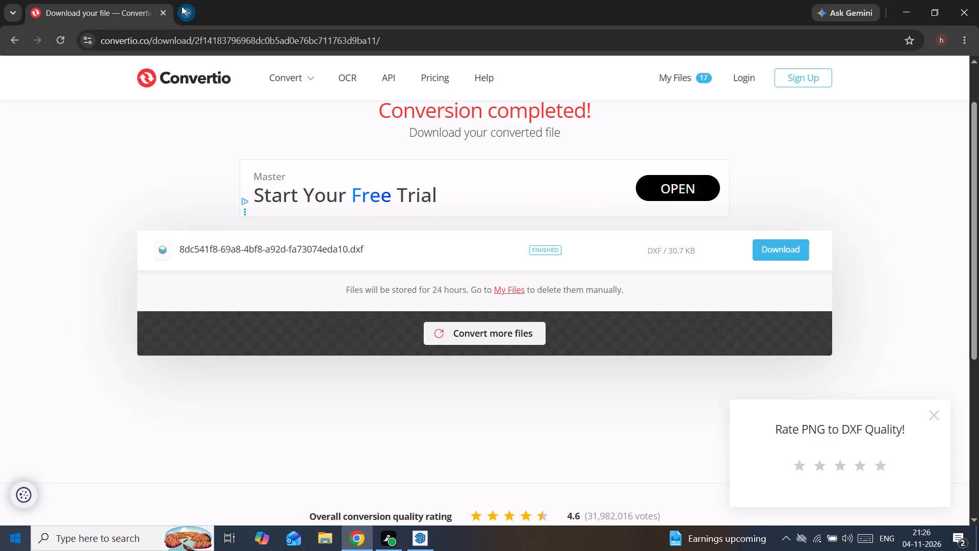
pyautogui.click(322, 235)
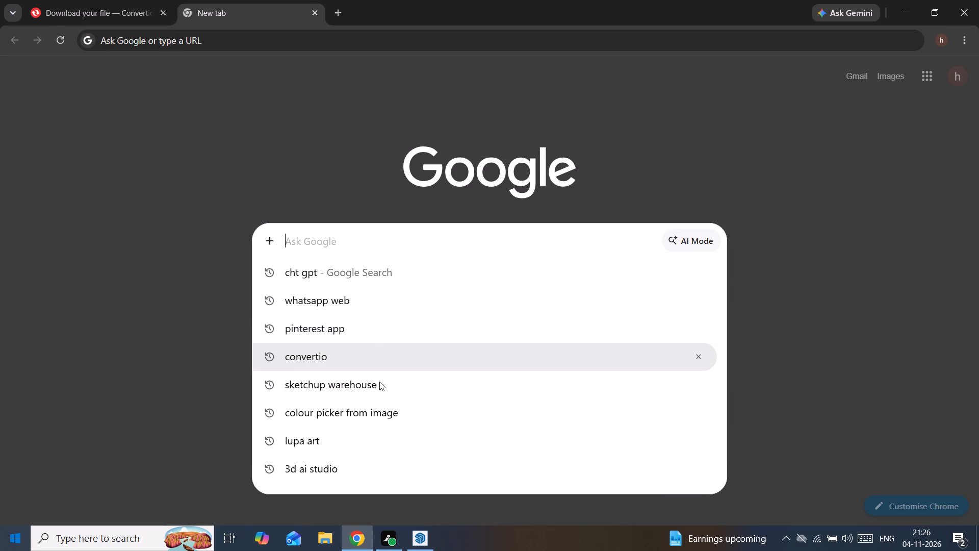
pyautogui.click(379, 381)
pyautogui.click(222, 191)
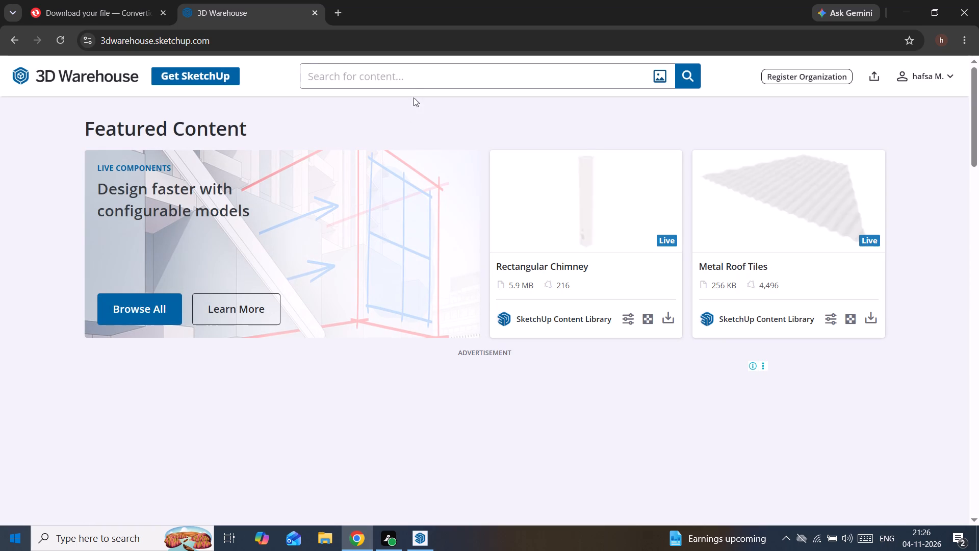
# Search the 3D Warehouse models for "chair".
pyautogui.click(421, 73)
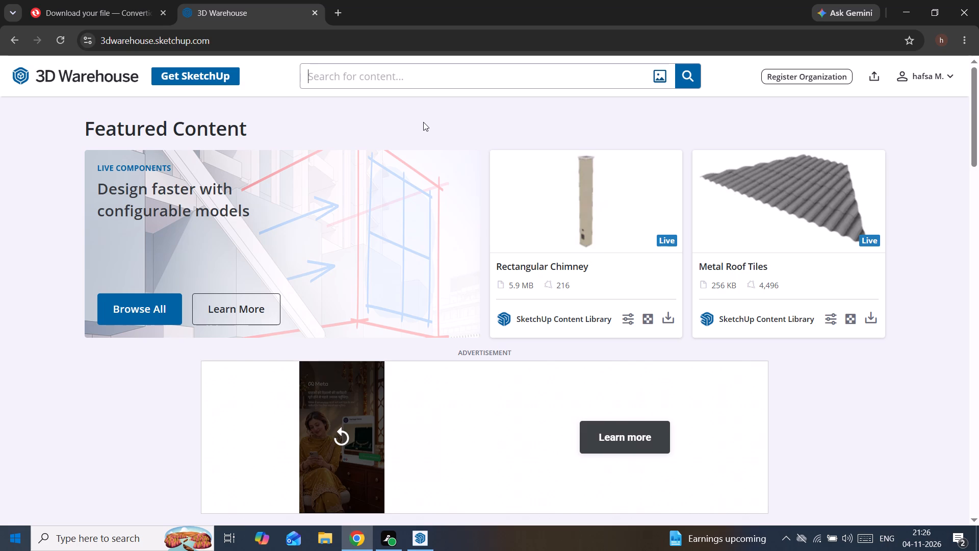
pyautogui.click(423, 122)
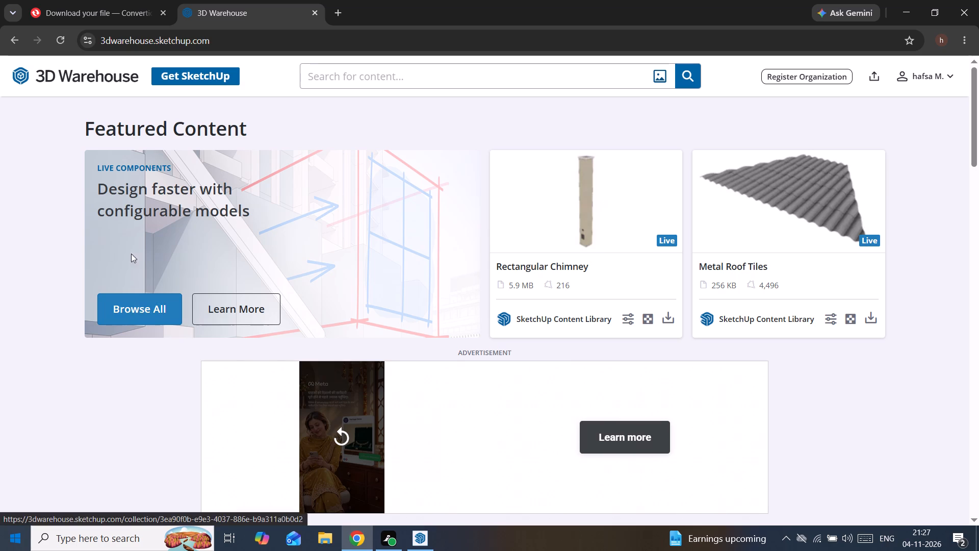
pyautogui.click(345, 72)
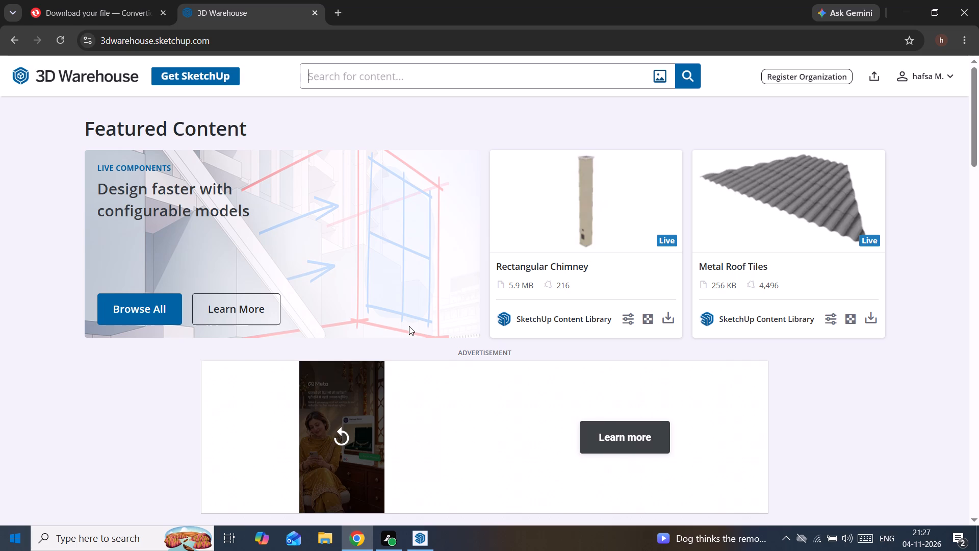
pyautogui.click(341, 73)
pyautogui.write('cg')
pyautogui.press('BackSpace')
pyautogui.write('hair')
pyautogui.press('Return')
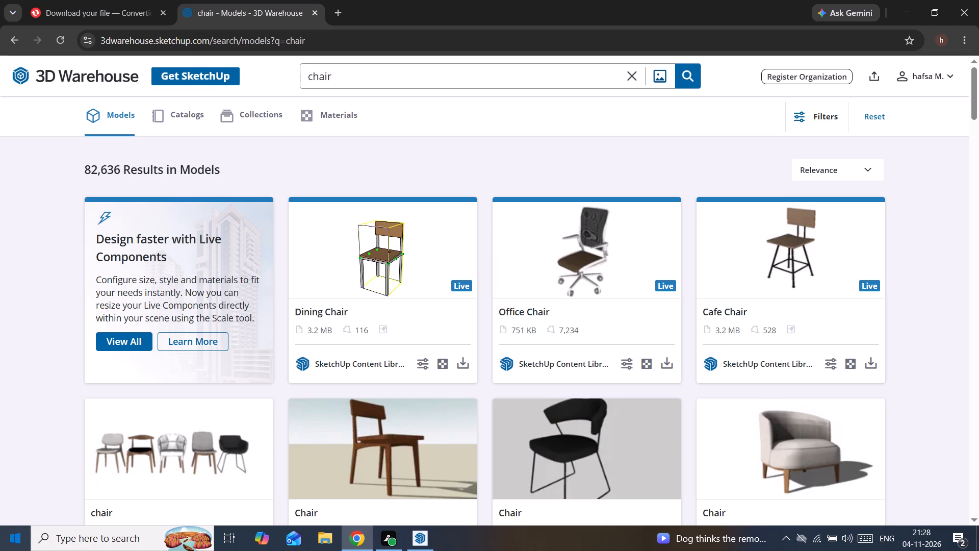
# Browse the chair search results, comparing the model thumbnails to find seating suitable for the ice cream booth.
pyautogui.scroll(-2, 304, 95)
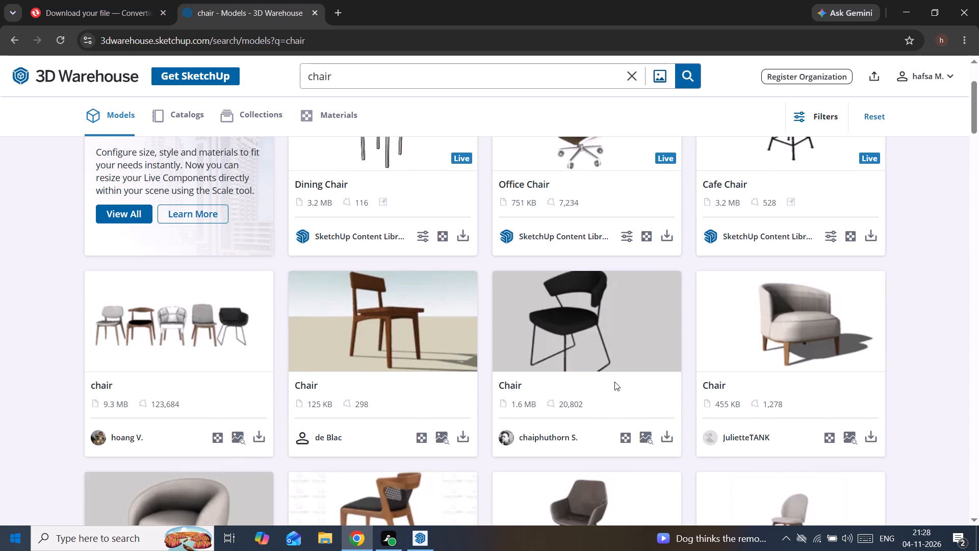
pyautogui.scroll(-3, 623, 373)
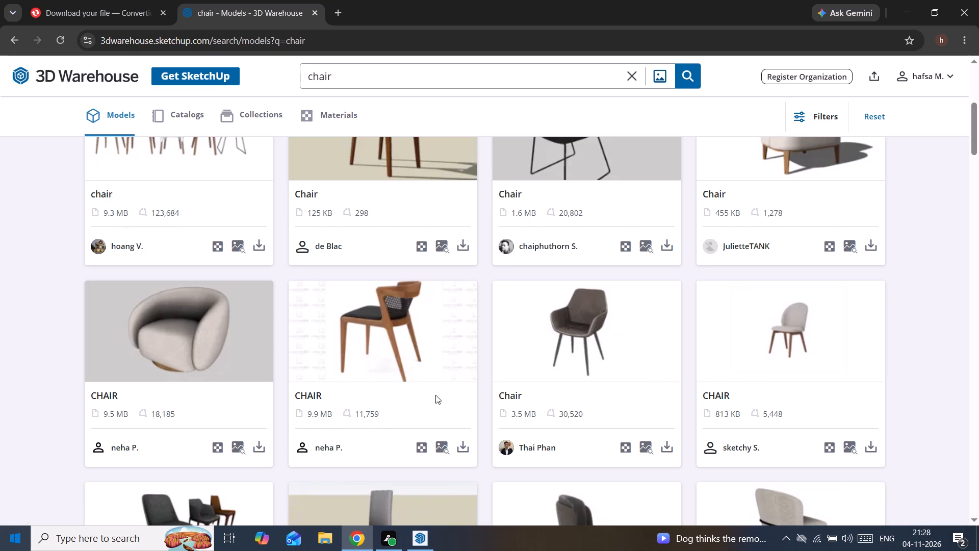
pyautogui.scroll(-3, 436, 395)
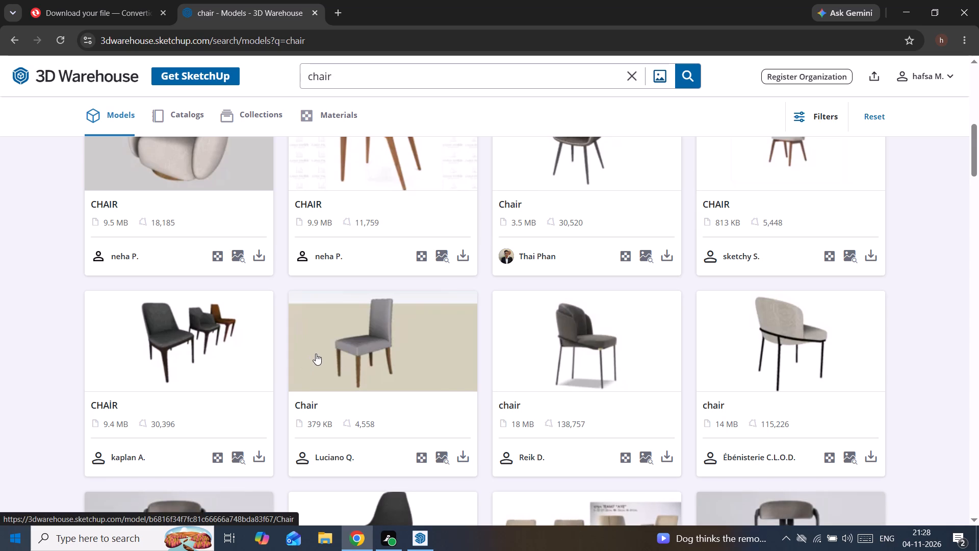
pyautogui.scroll(-8, 318, 354)
pyautogui.scroll(4, 298, 327)
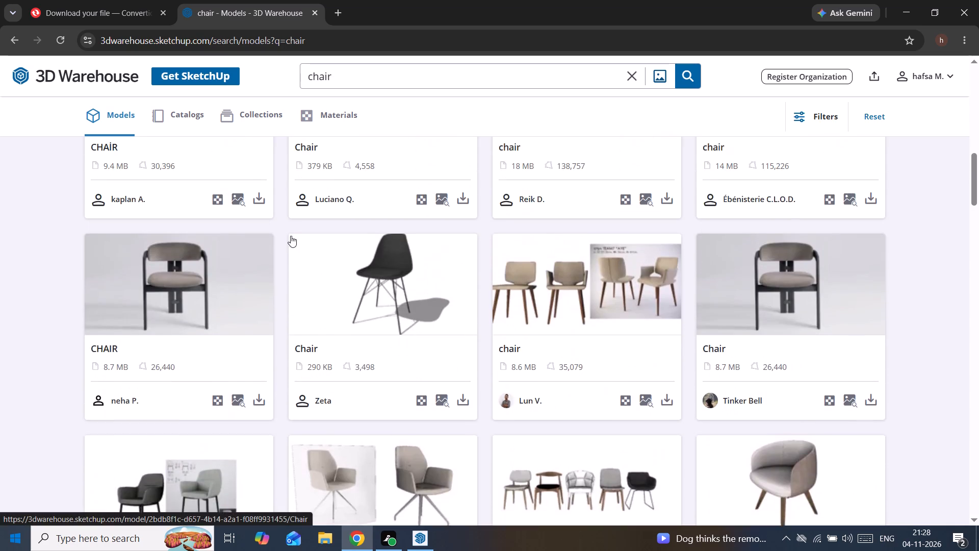
pyautogui.scroll(4, 355, 268)
pyautogui.scroll(-3, 518, 478)
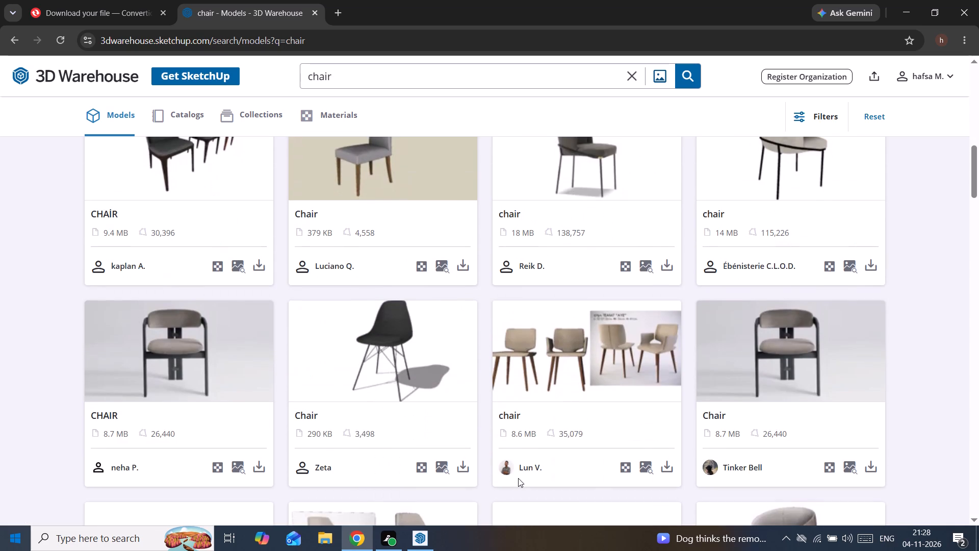
pyautogui.scroll(-4, 530, 470)
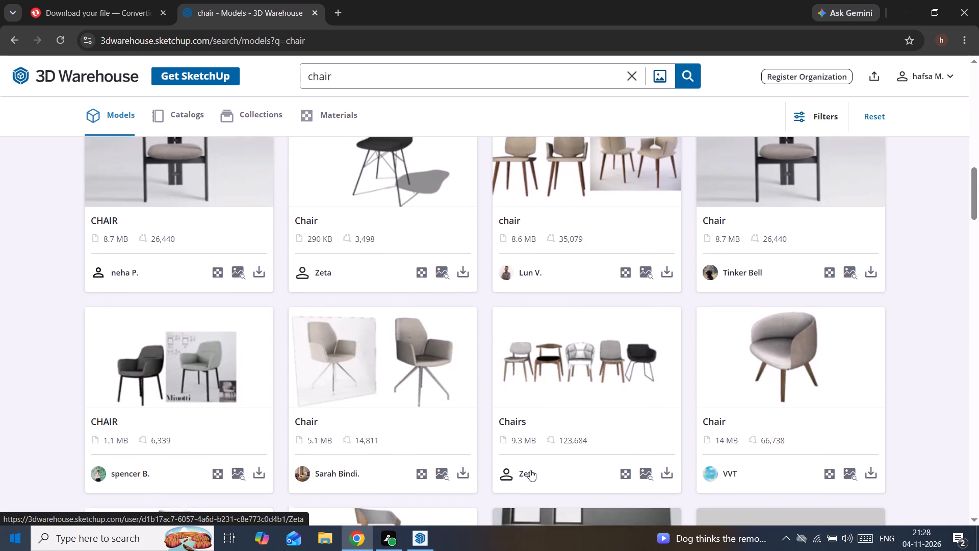
pyautogui.scroll(-1, 530, 470)
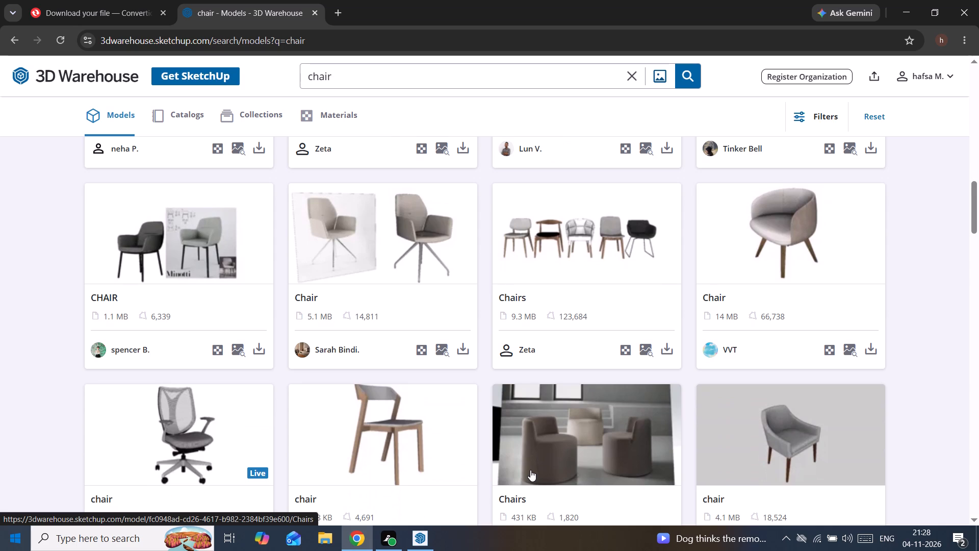
pyautogui.scroll(-4, 530, 470)
pyautogui.scroll(2, 530, 470)
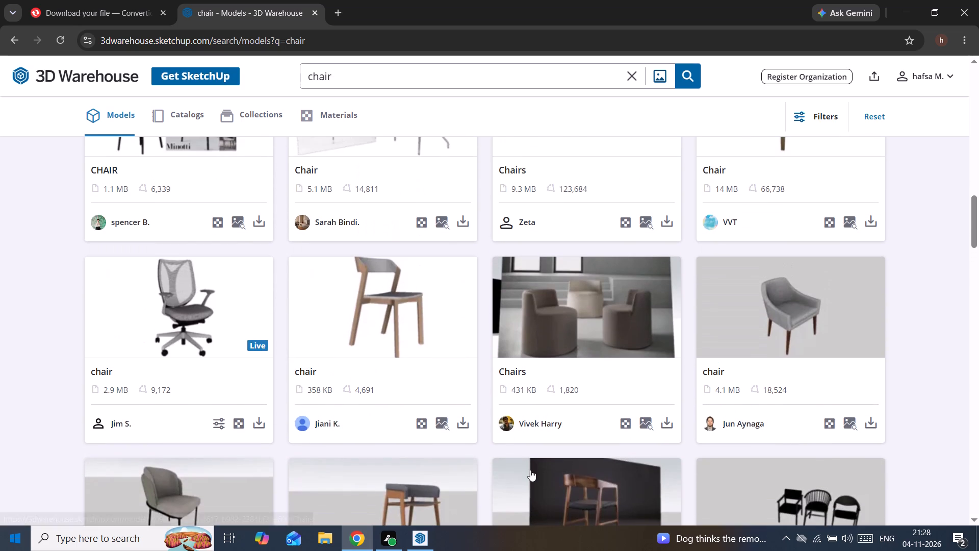
pyautogui.scroll(-3, 530, 470)
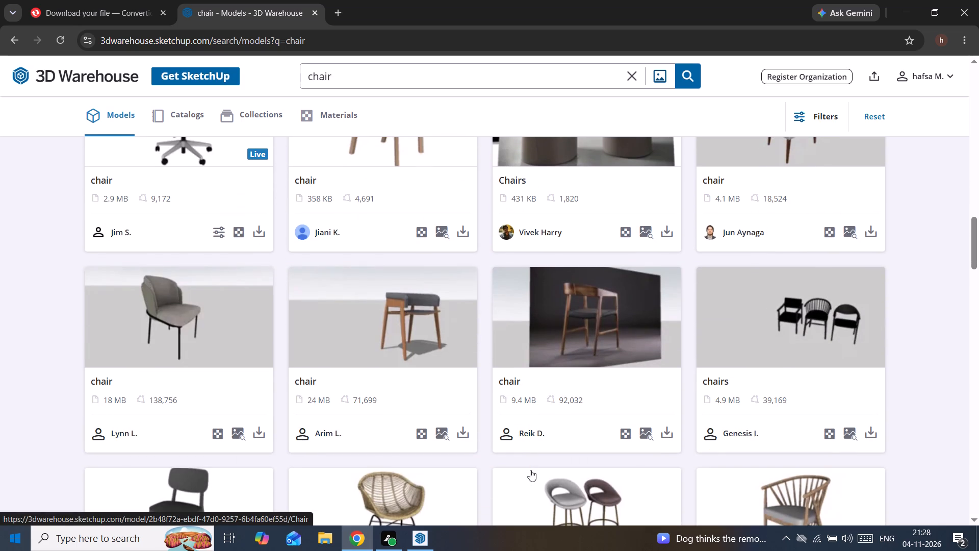
pyautogui.scroll(-5, 530, 470)
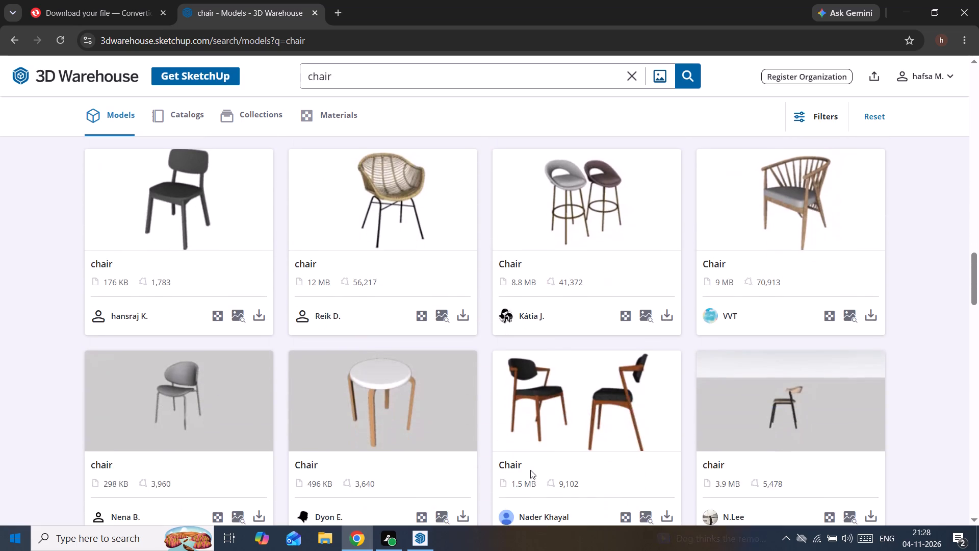
pyautogui.scroll(-4, 530, 470)
pyautogui.scroll(11, 530, 470)
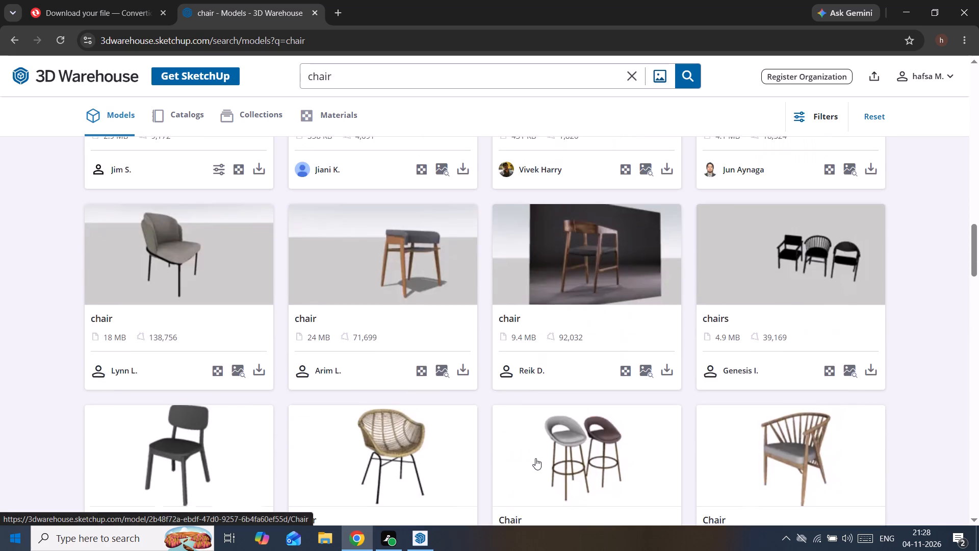
pyautogui.scroll(6, 535, 458)
pyautogui.scroll(12, 546, 415)
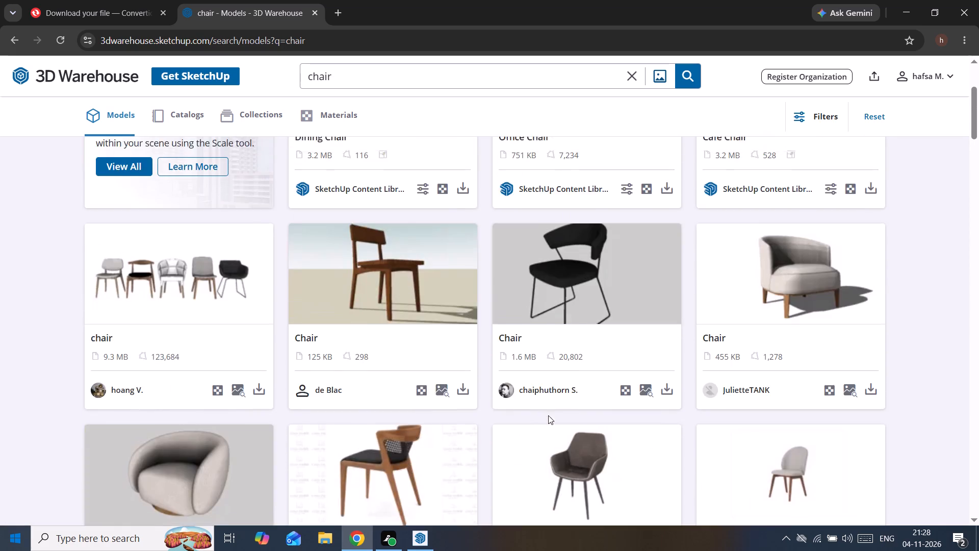
pyautogui.scroll(5, 548, 415)
pyautogui.scroll(-3, 567, 361)
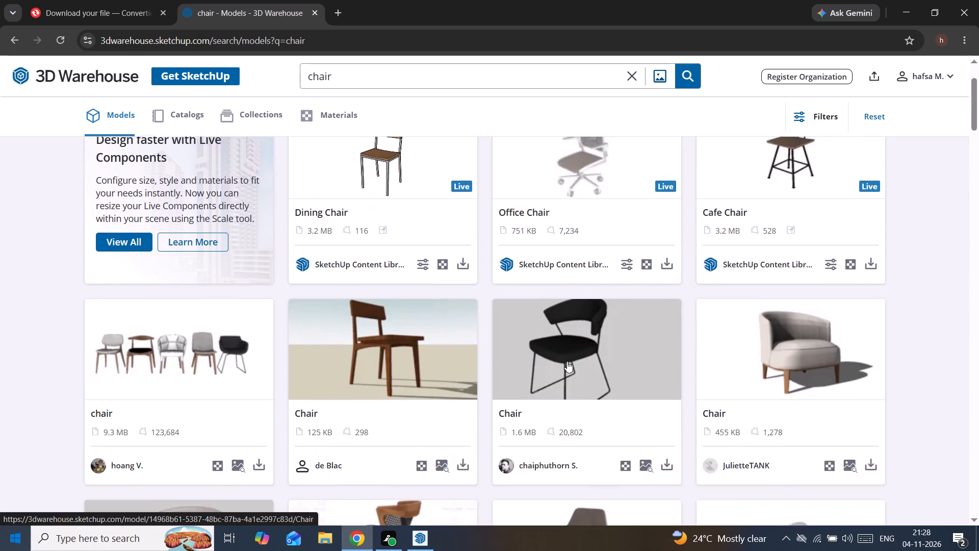
pyautogui.scroll(-16, 567, 361)
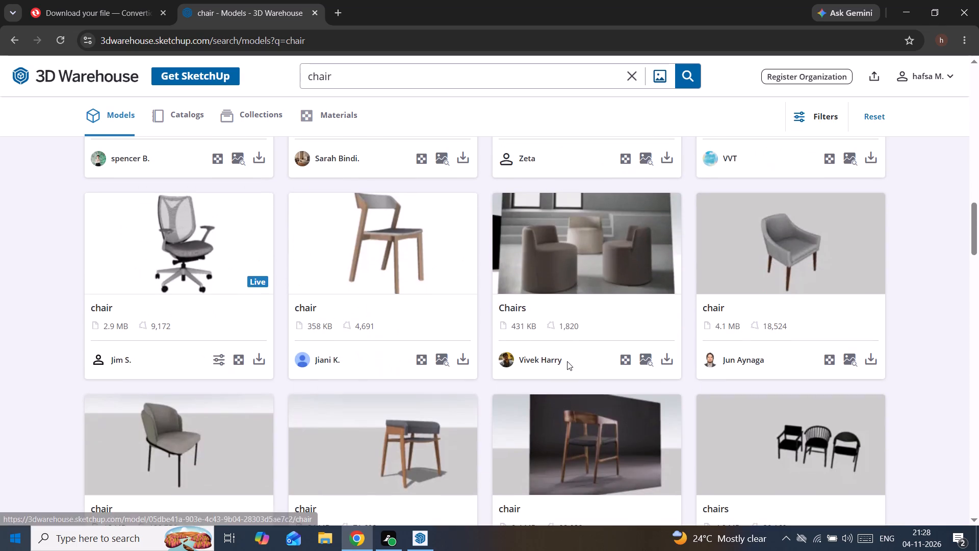
pyautogui.scroll(-3, 567, 361)
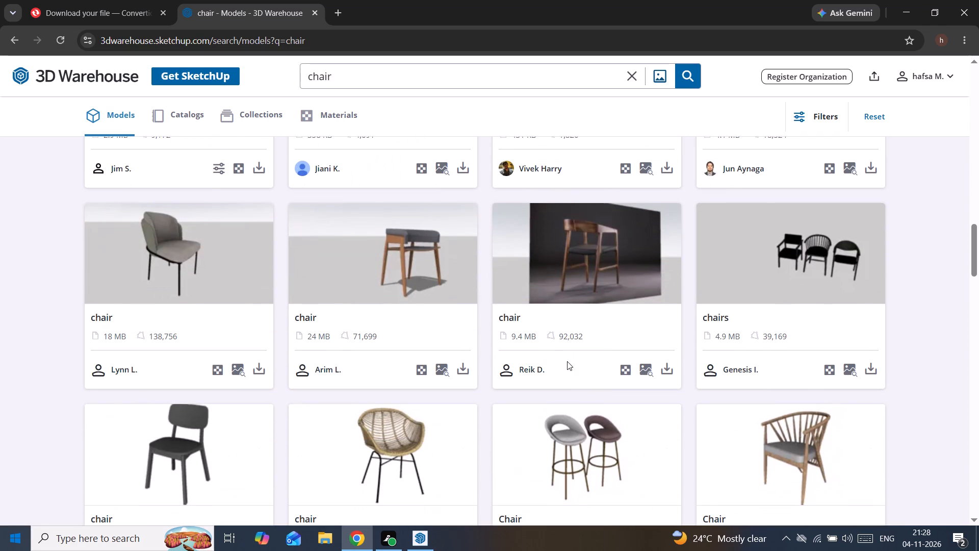
pyautogui.scroll(3, 567, 361)
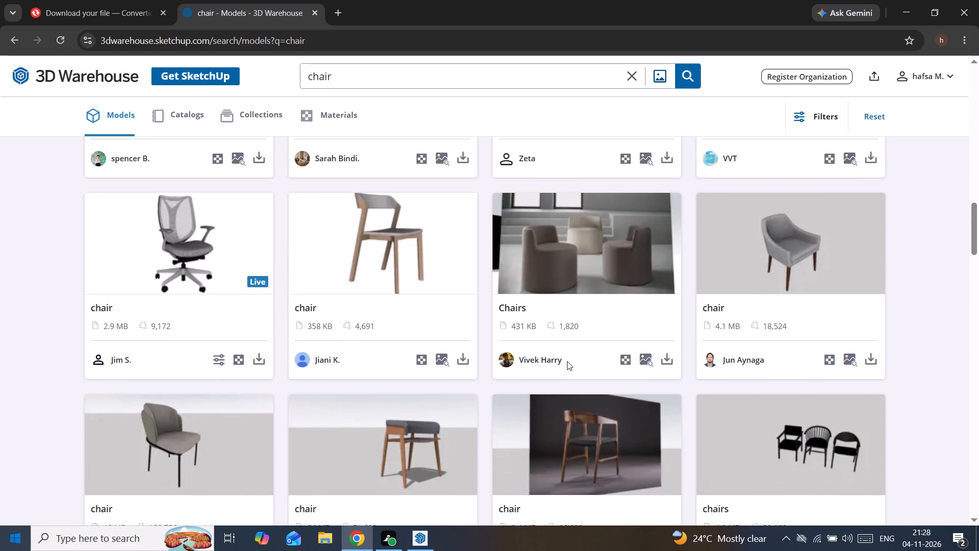
pyautogui.scroll(7, 567, 361)
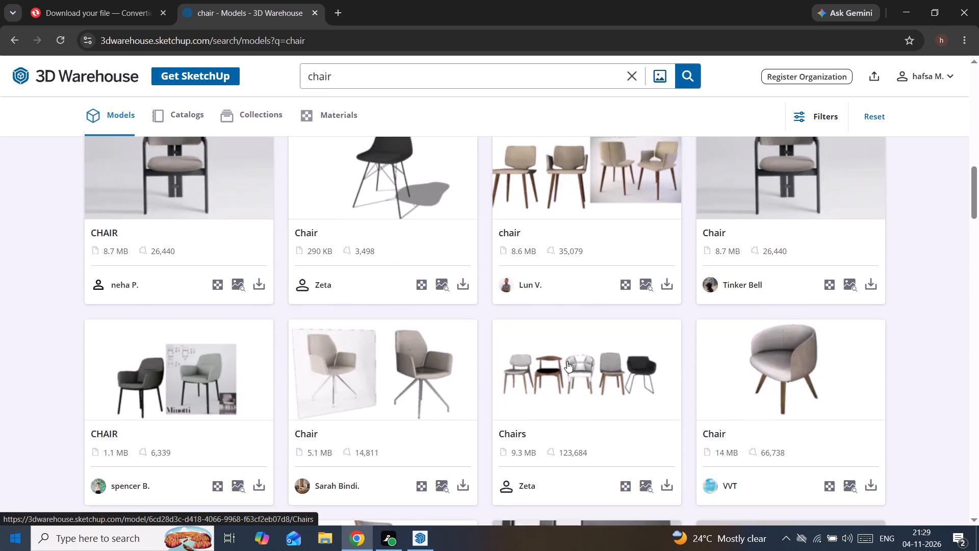
pyautogui.scroll(13, 567, 361)
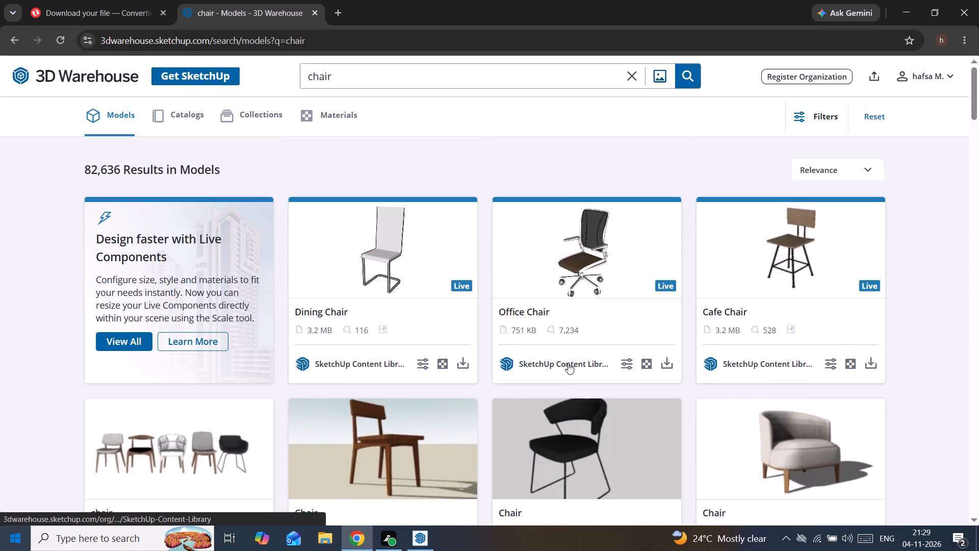
pyautogui.scroll(-5, 568, 363)
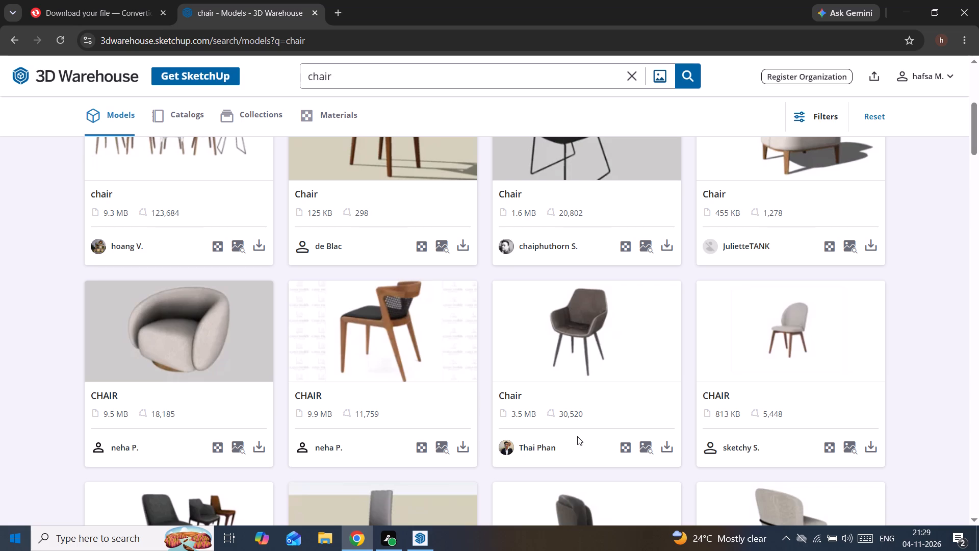
pyautogui.scroll(-4, 568, 400)
pyautogui.scroll(1, 567, 399)
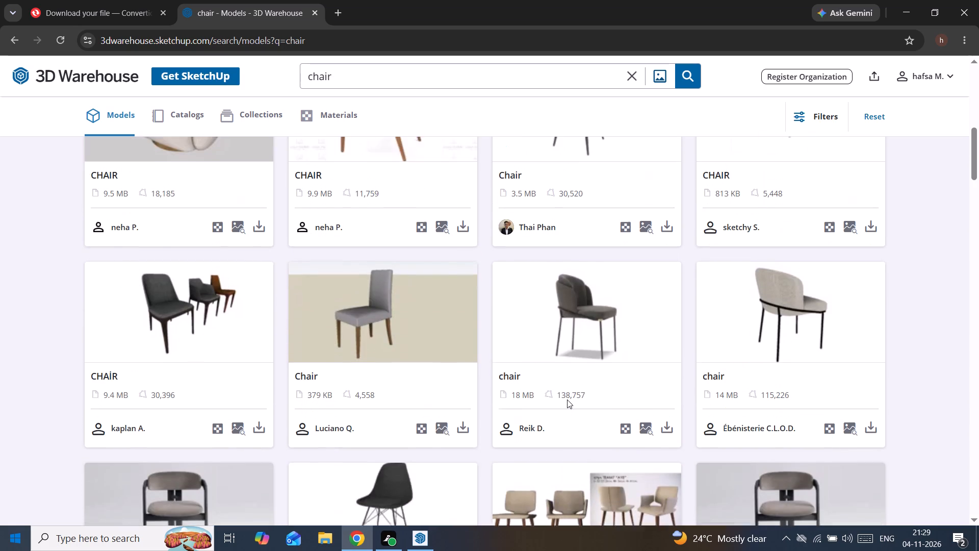
pyautogui.scroll(-5, 567, 399)
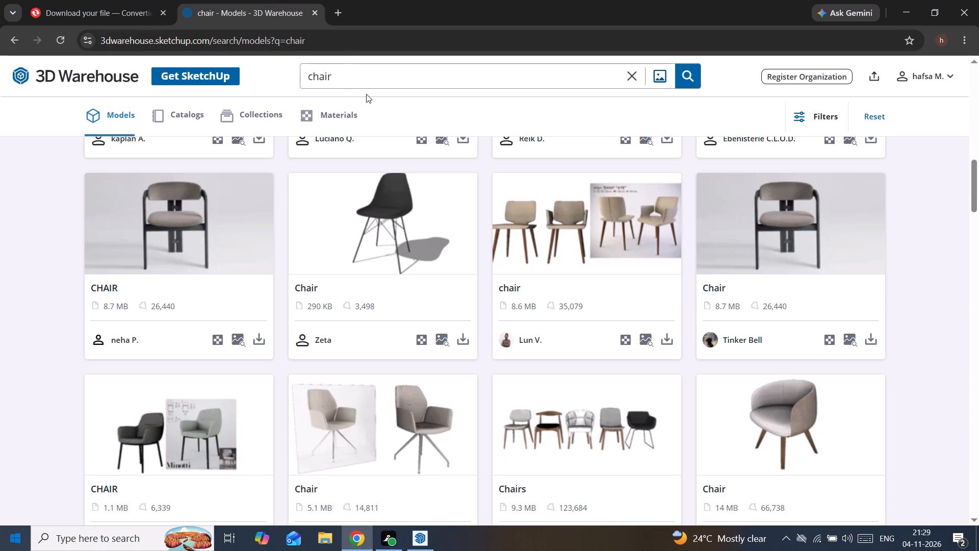
pyautogui.click(365, 79)
pyautogui.scroll(-2, 543, 295)
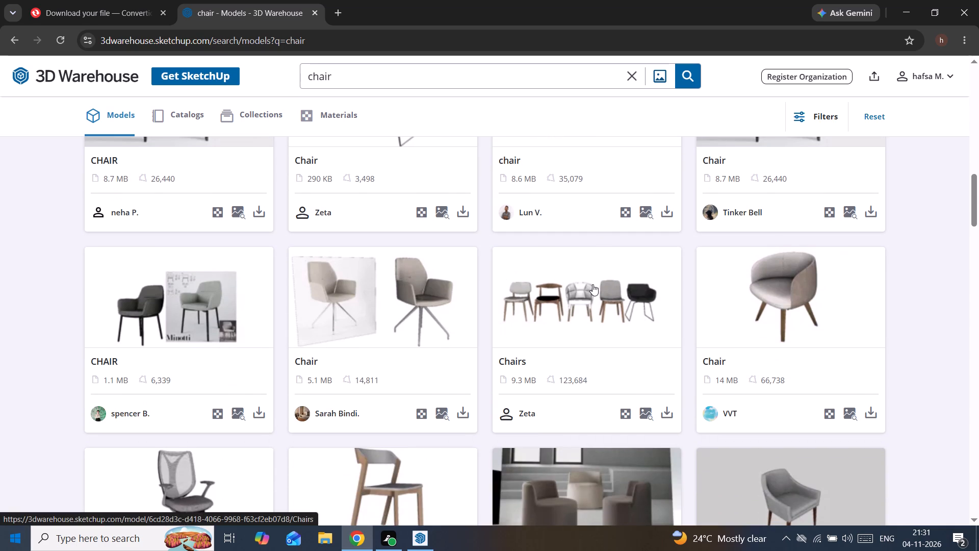
pyautogui.scroll(-5, 592, 284)
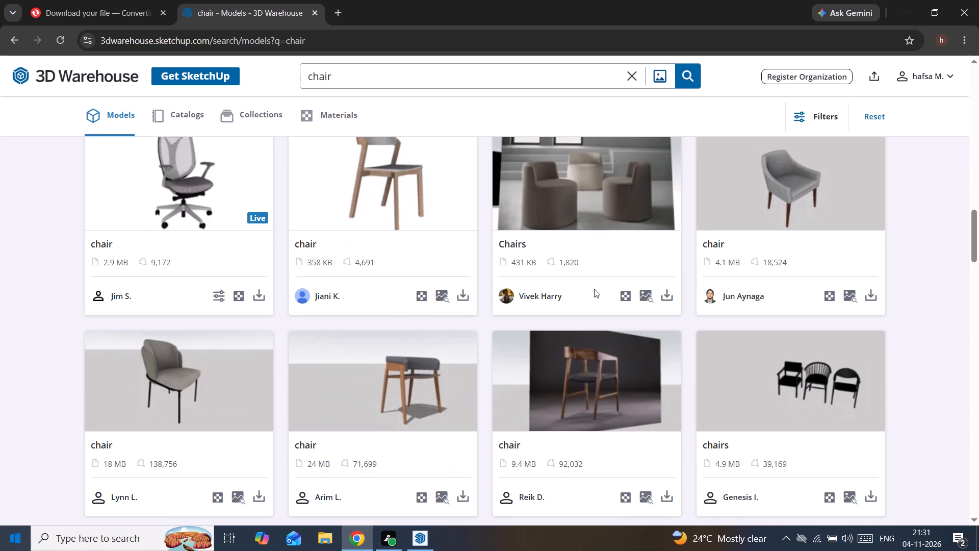
# Download the 9.4 MB wooden armchair with the dark seat from the chair results as a SketchUp file.
pyautogui.scroll(-4, 601, 296)
pyautogui.scroll(2, 601, 296)
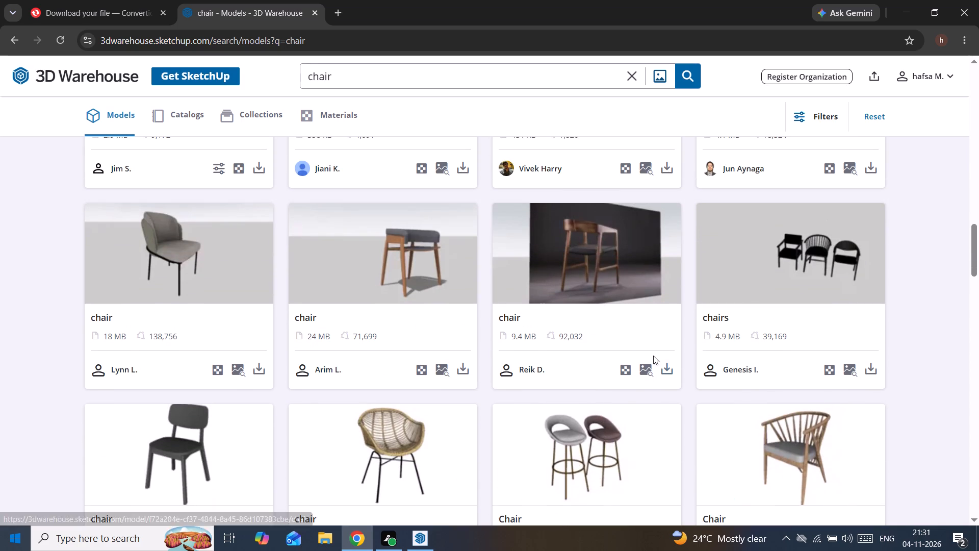
pyautogui.click(664, 369)
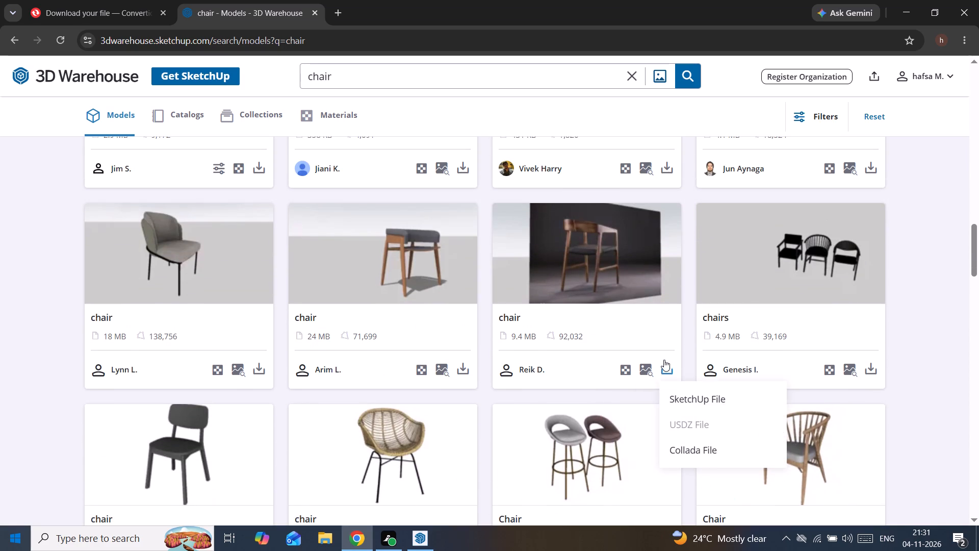
pyautogui.click(681, 392)
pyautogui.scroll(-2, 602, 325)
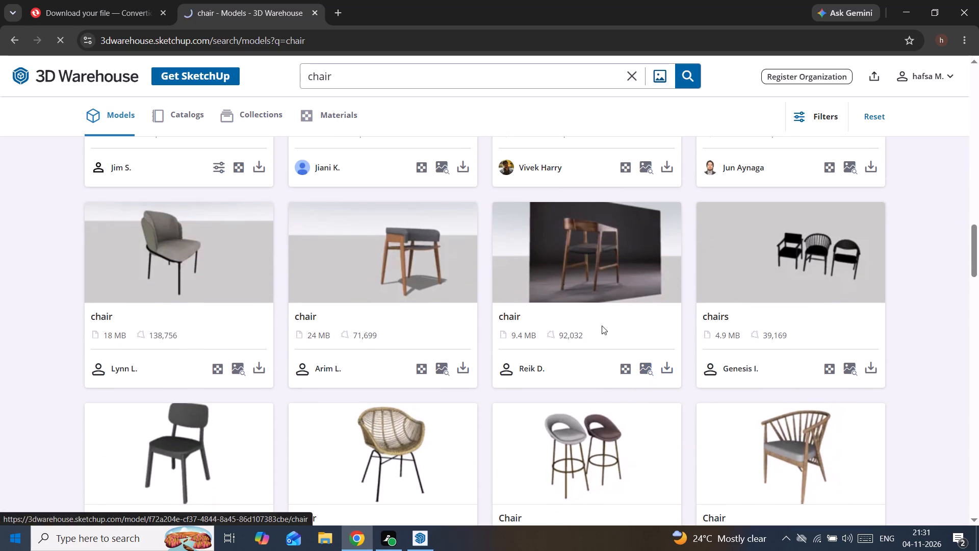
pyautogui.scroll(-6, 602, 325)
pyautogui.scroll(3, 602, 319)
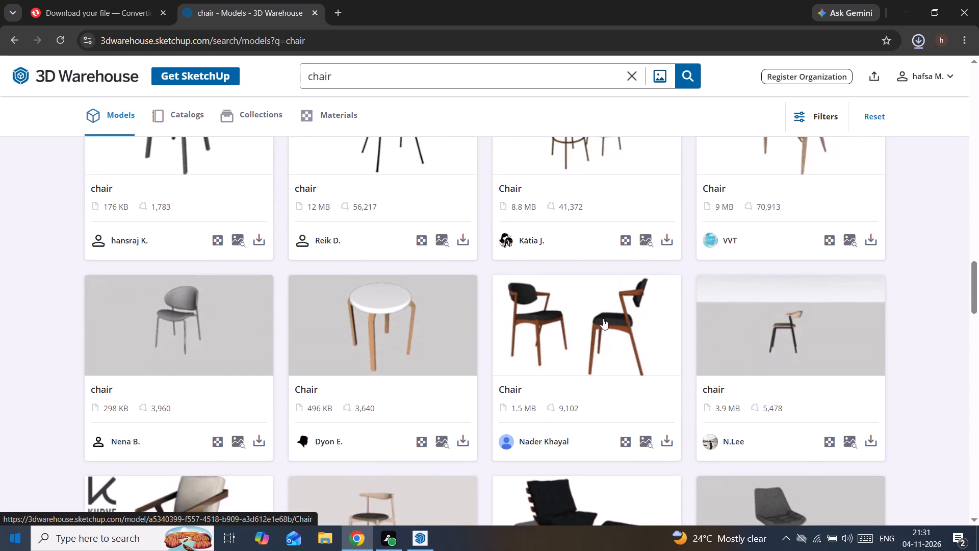
# Clear the term "chair" from the 3D Warehouse search field.
pyautogui.click(397, 78)
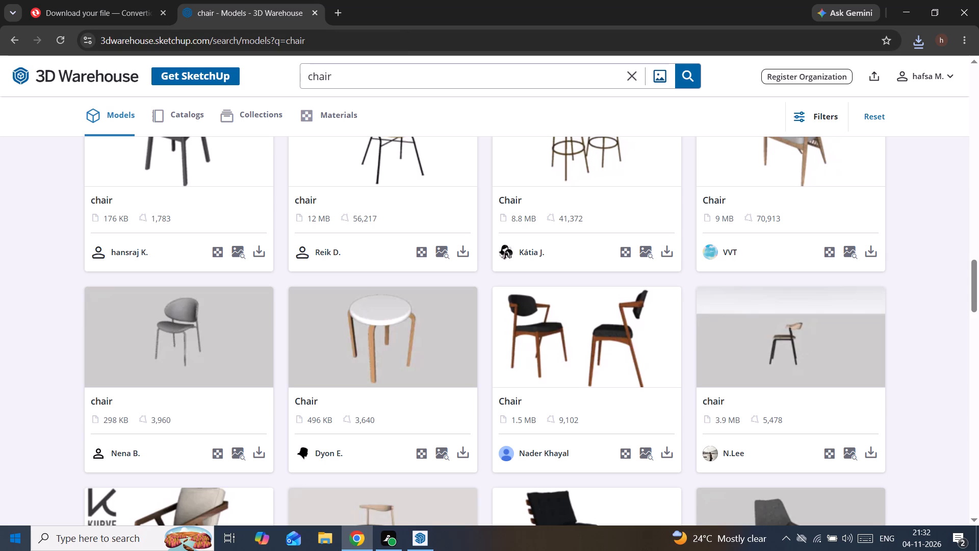
pyautogui.click(310, 78)
pyautogui.click(379, 73)
pyautogui.press('BackSpace')
pyautogui.press('BackSpace')
pyautogui.press('BackSpace')
pyautogui.press('BackSpace')
pyautogui.press('BackSpace')
pyautogui.press('BackSpace')
pyautogui.press('BackSpace')
pyautogui.press('BackSpace')
pyautogui.press('BackSpace')
pyautogui.press('BackSpace')
pyautogui.press('BackSpace')
pyautogui.press('BackSpace')
pyautogui.press('BackSpace')
pyautogui.press('BackSpace')
pyautogui.press('BackSpace')
pyautogui.press('BackSpace')
pyautogui.press('BackSpace')
pyautogui.press('BackSpace')
pyautogui.press('BackSpace')
pyautogui.press('BackSpace')
pyautogui.press('BackSpace')
pyautogui.press('BackSpace')
pyautogui.press('BackSpace')
pyautogui.press('BackSpace')
pyautogui.press('BackSpace')
pyautogui.press('BackSpace')
pyautogui.press('BackSpace')
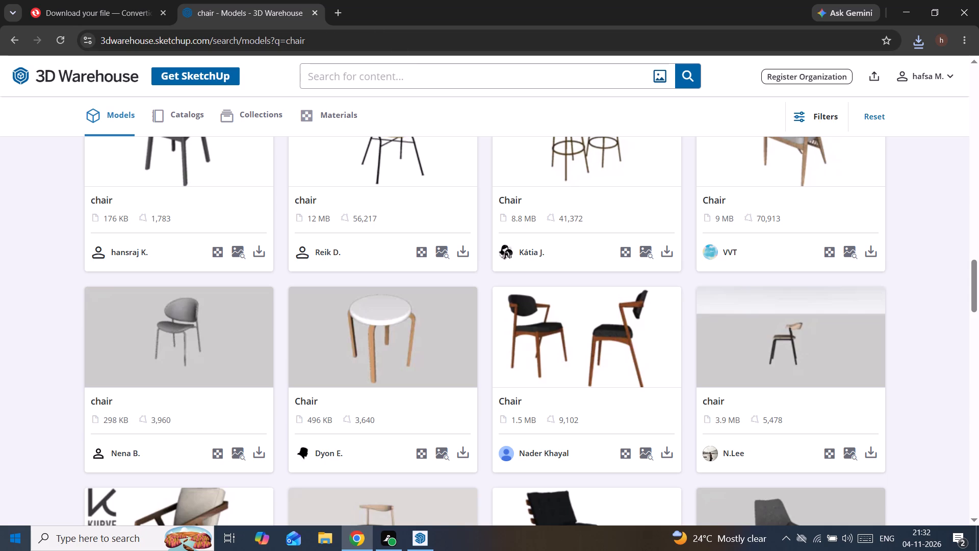
pyautogui.click(395, 82)
# Download the 379 KB grey high-back chair with wooden legs as a SketchUp file, skipping the video that unlocks more downloads.
pyautogui.scroll(2, 401, 76)
pyautogui.scroll(-4, 396, 84)
pyautogui.scroll(3, 399, 259)
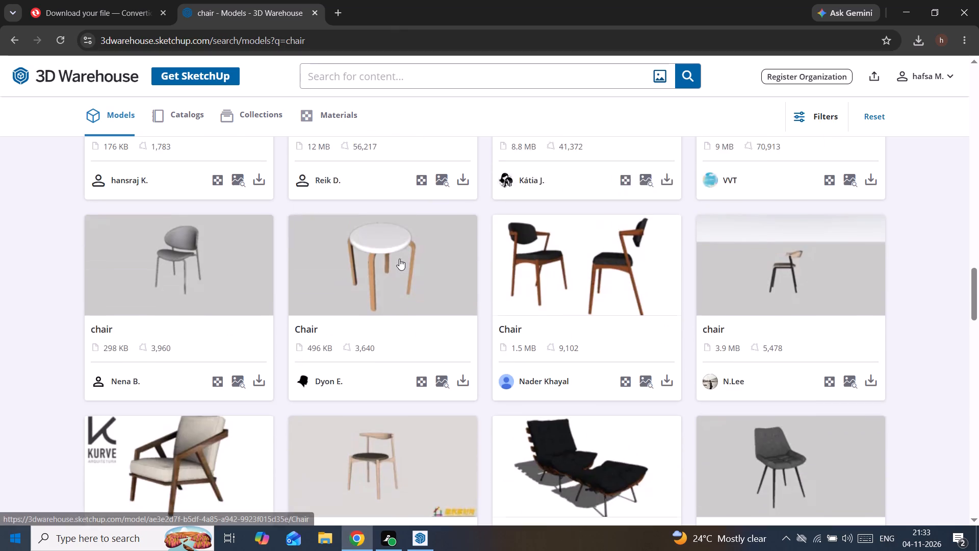
pyautogui.scroll(-4, 399, 259)
pyautogui.scroll(17, 405, 264)
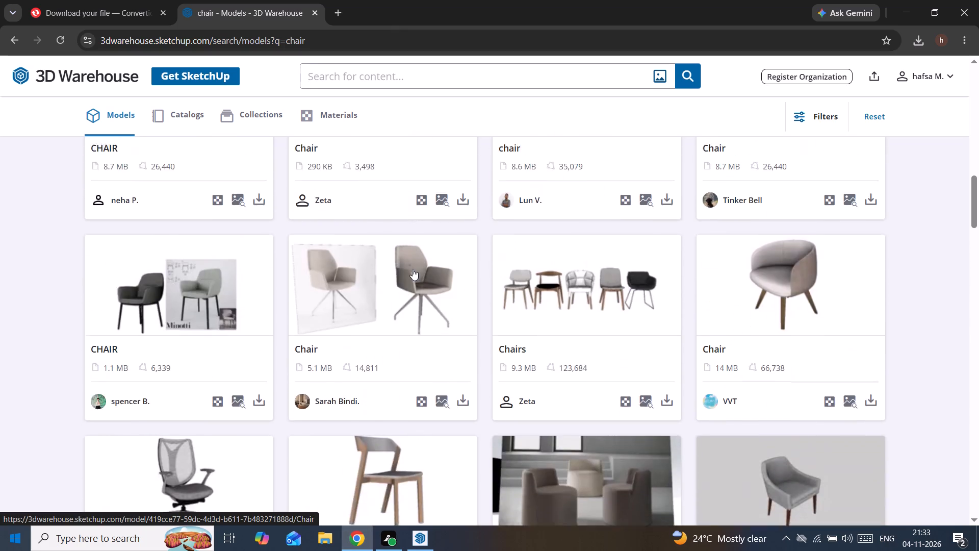
pyautogui.scroll(5, 413, 269)
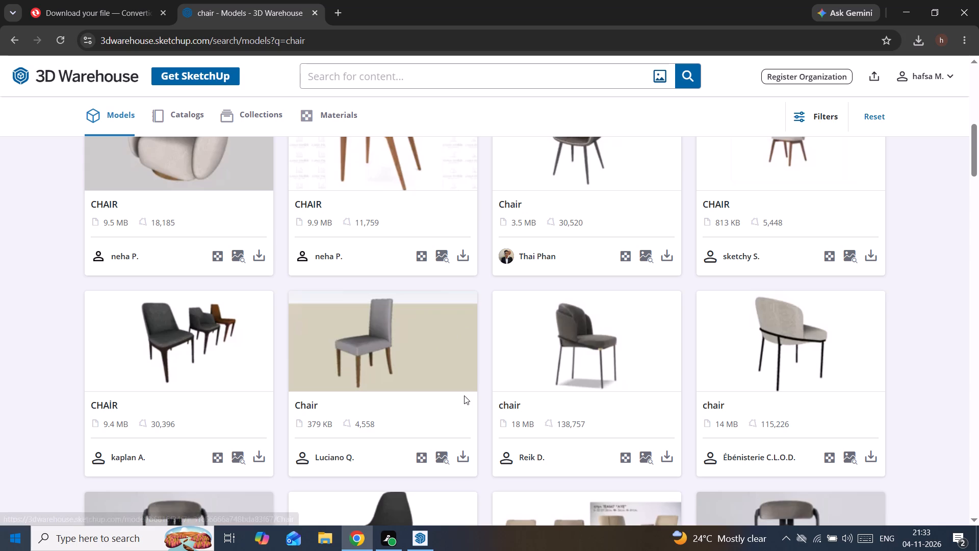
pyautogui.click(471, 458)
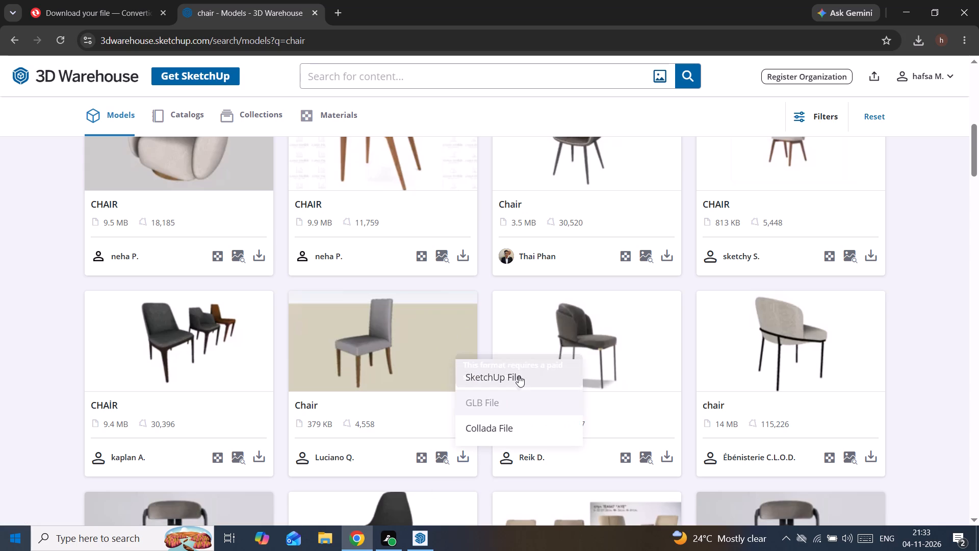
pyautogui.click(518, 374)
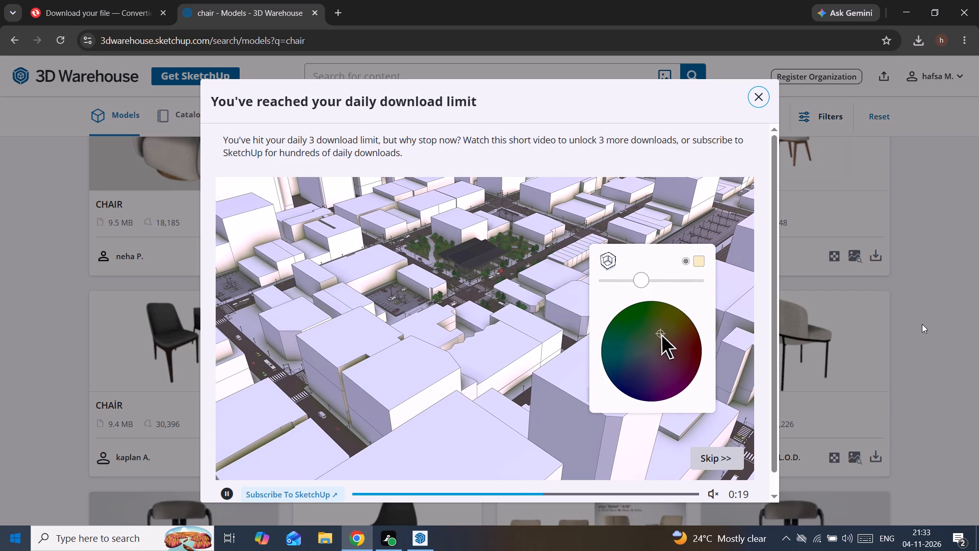
pyautogui.click(716, 461)
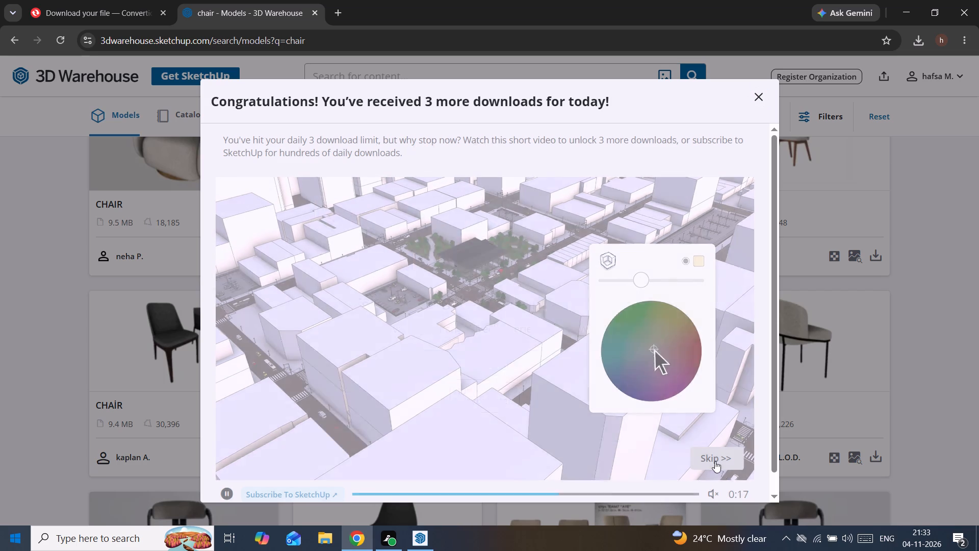
pyautogui.click(499, 404)
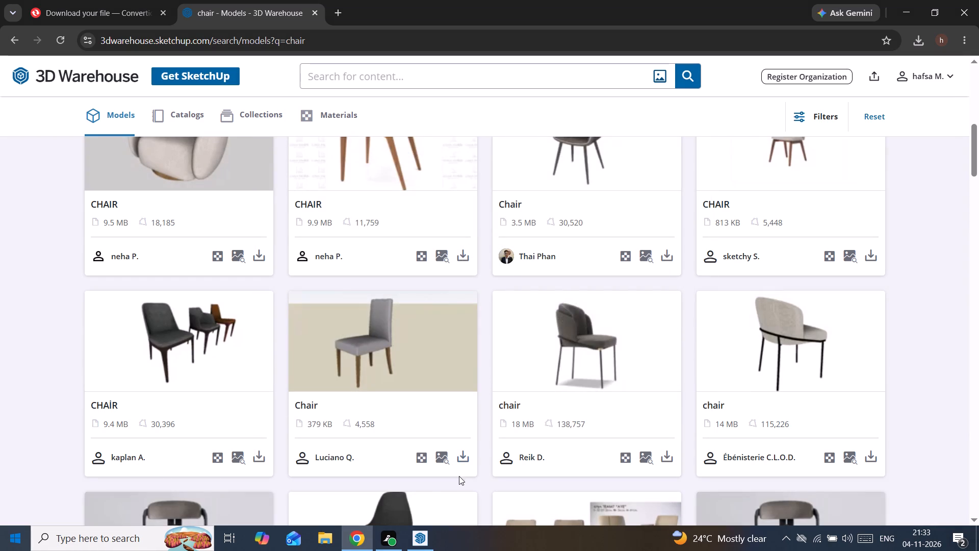
pyautogui.click(462, 460)
pyautogui.click(530, 379)
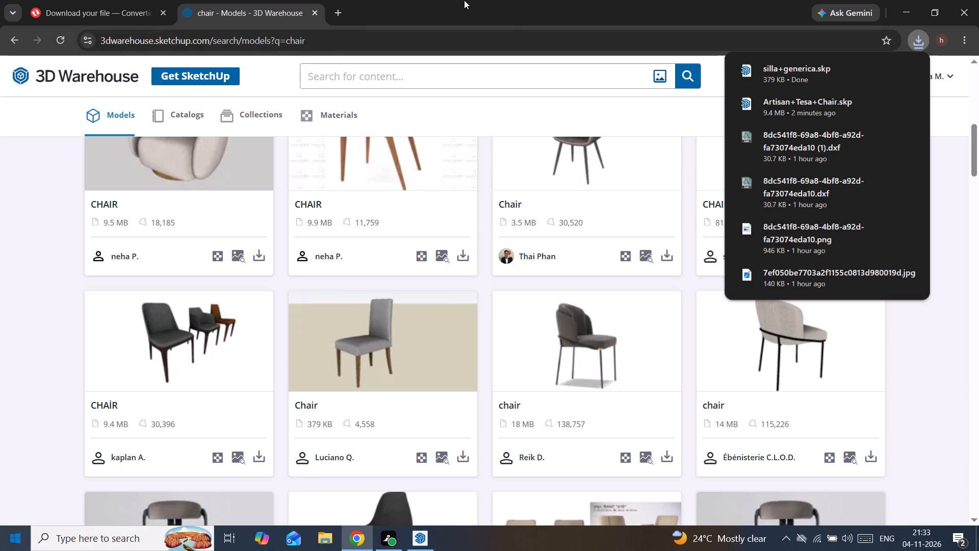
# Switch back to the ice cream booth model in SketchUp.
pyautogui.click(420, 541)
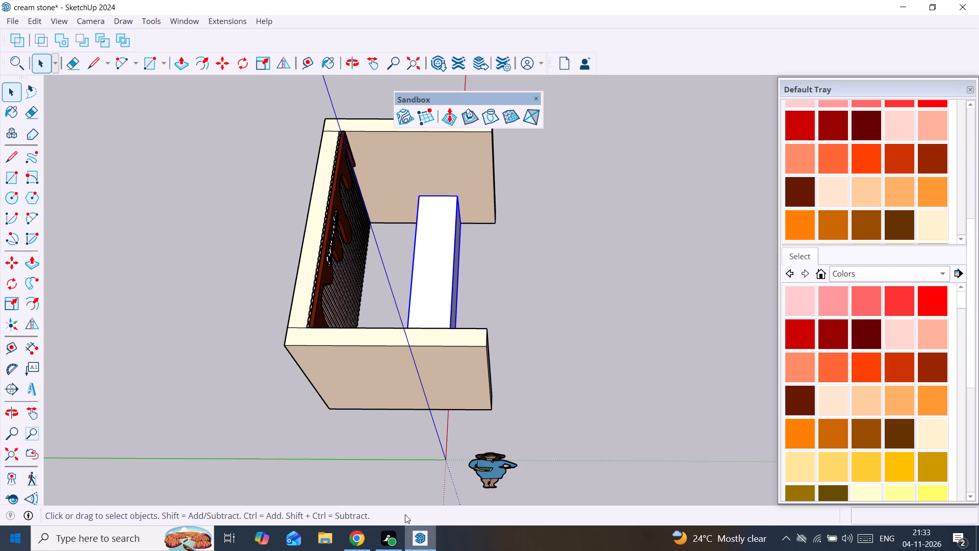
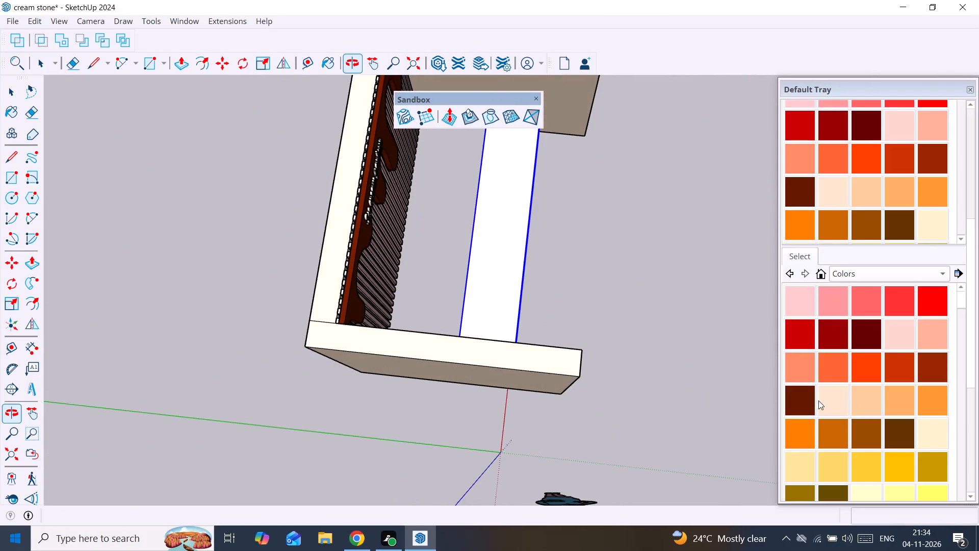
# Draw a horizontal rectangle about 11' 6" by 7' 9" across the booth's underside, between opposite outer corners of the walls.
pyautogui.scroll(1, 405, 258)
pyautogui.scroll(1, 549, 246)
pyautogui.moveTo(549, 246); pyautogui.dragTo(348, 179, button='middle')
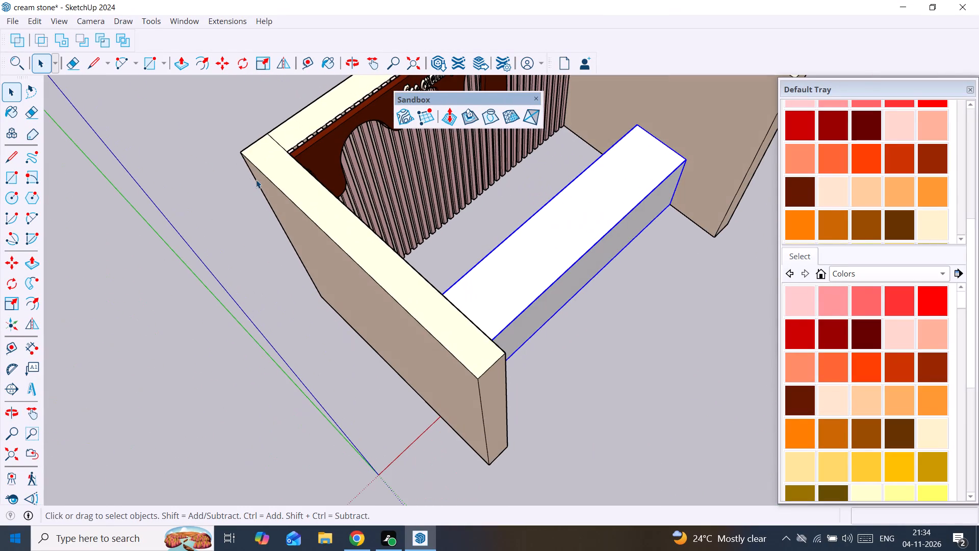
pyautogui.moveTo(641, 298); pyautogui.dragTo(800, 42, button='middle')
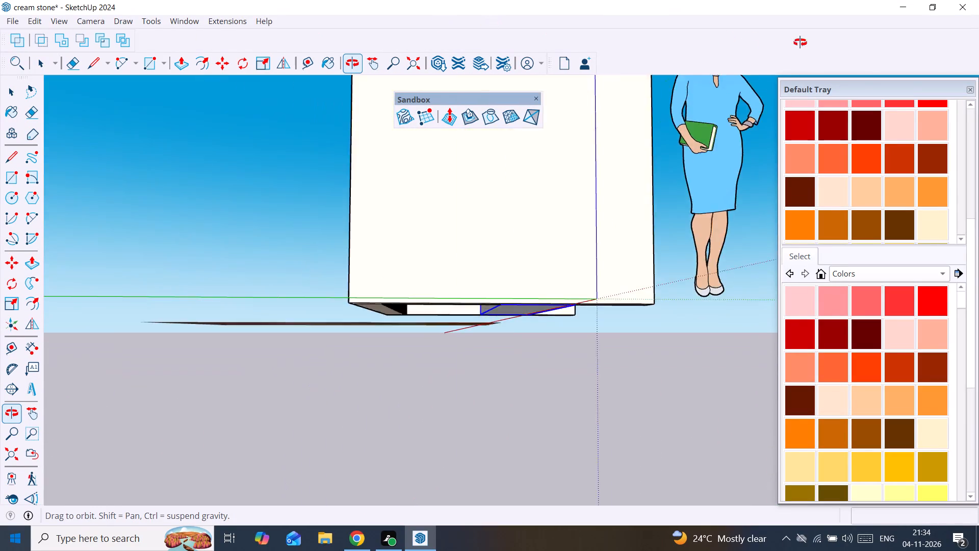
pyautogui.moveTo(800, 42); pyautogui.dragTo(323, 0, button='middle')
pyautogui.scroll(2, 408, 304)
pyautogui.moveTo(408, 306); pyautogui.dragTo(403, 230, button='middle')
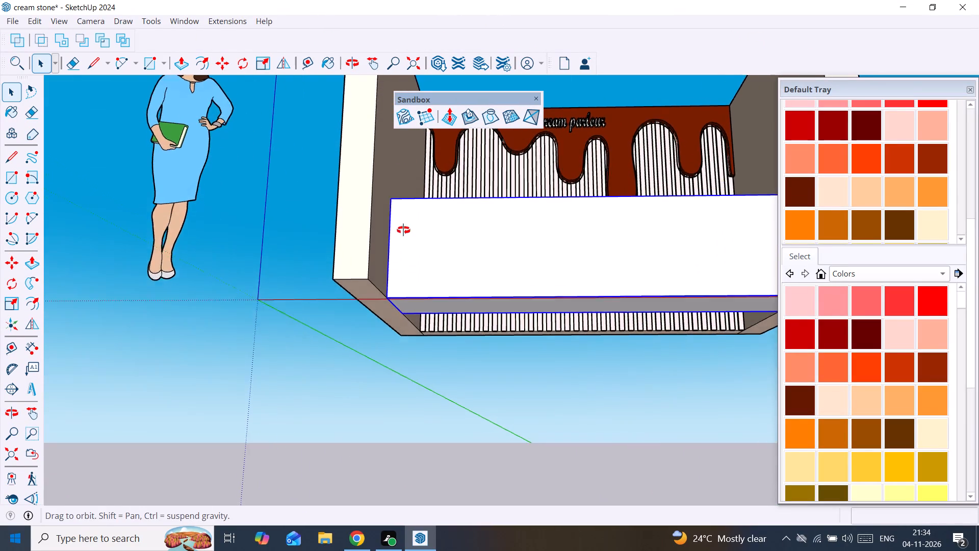
pyautogui.moveTo(403, 230); pyautogui.dragTo(404, 66, button='middle')
pyautogui.scroll(1, 407, 329)
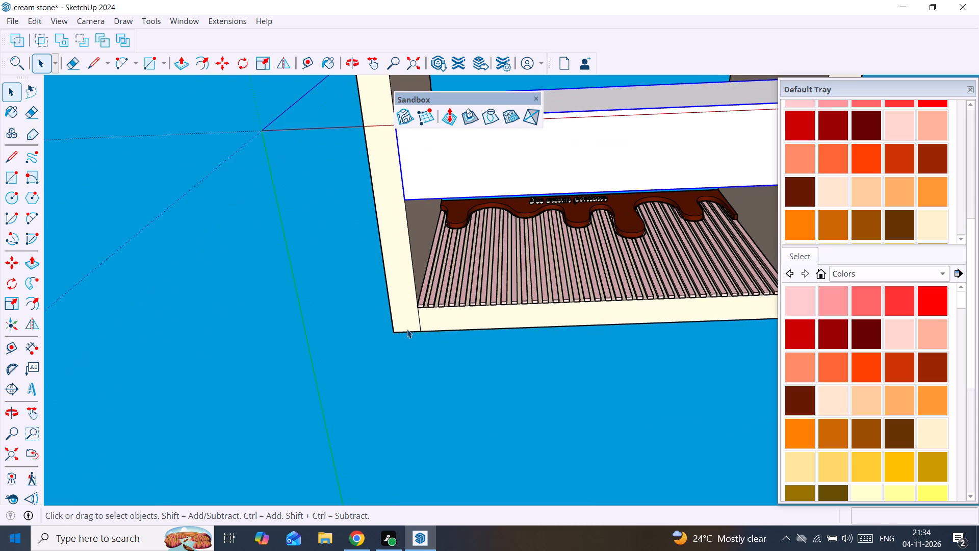
pyautogui.press('r')
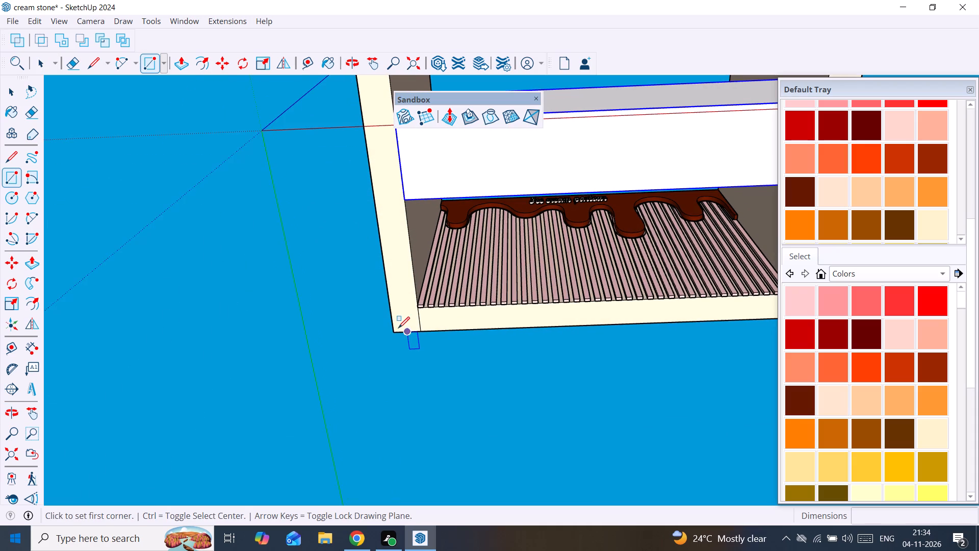
pyautogui.click(394, 333)
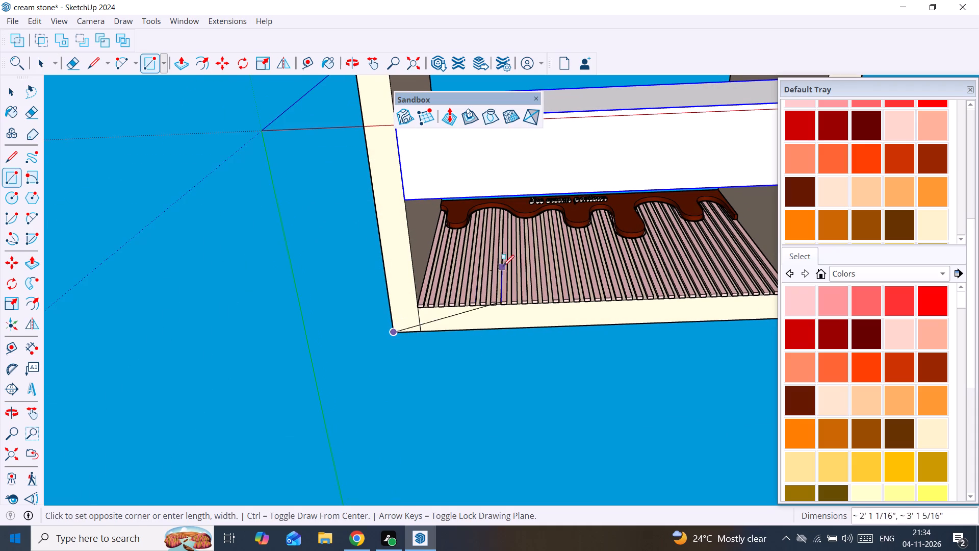
pyautogui.scroll(-8, 505, 265)
pyautogui.keyDown('shift'); pyautogui.moveTo(507, 262); pyautogui.dragTo(366, 319, button='middle'); pyautogui.keyUp('shift')
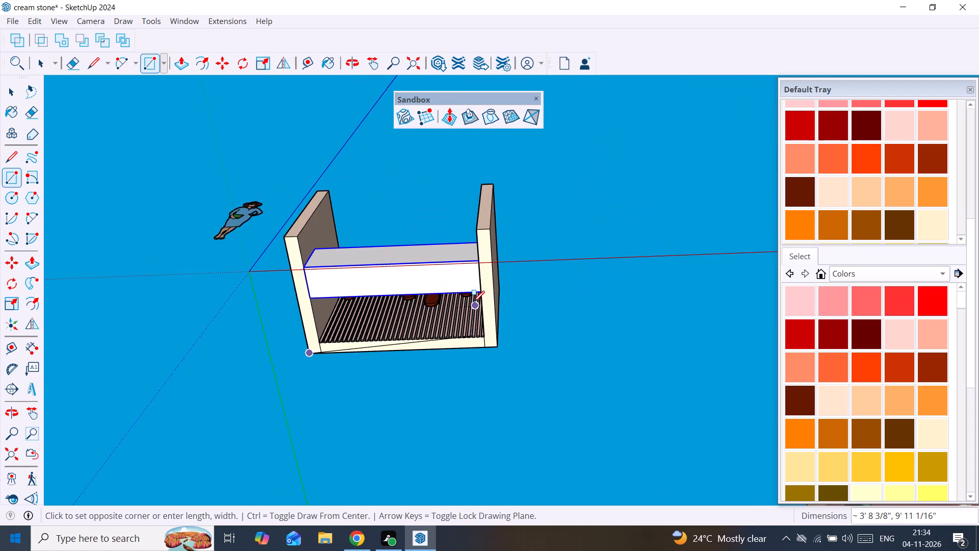
pyautogui.press('Down')
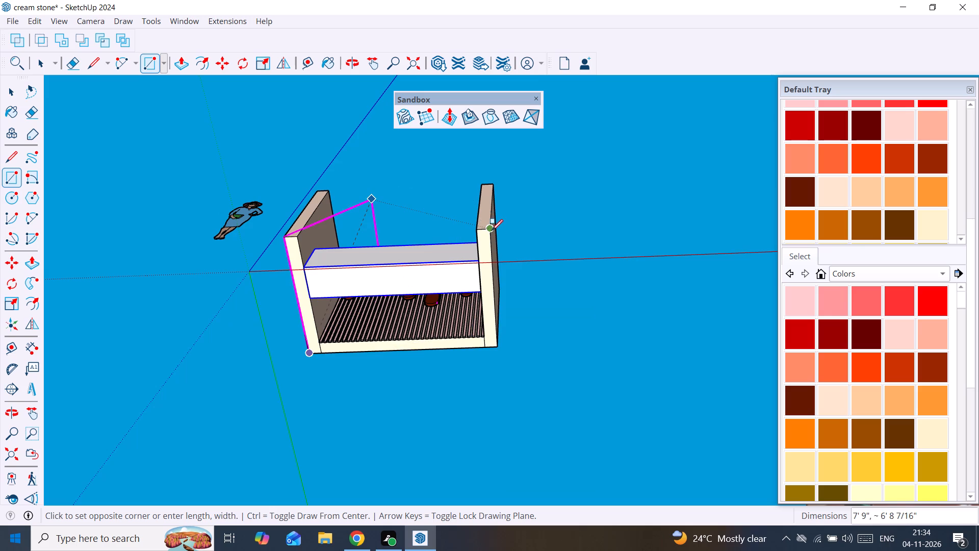
pyautogui.moveTo(501, 269); pyautogui.dragTo(579, 257, button='middle')
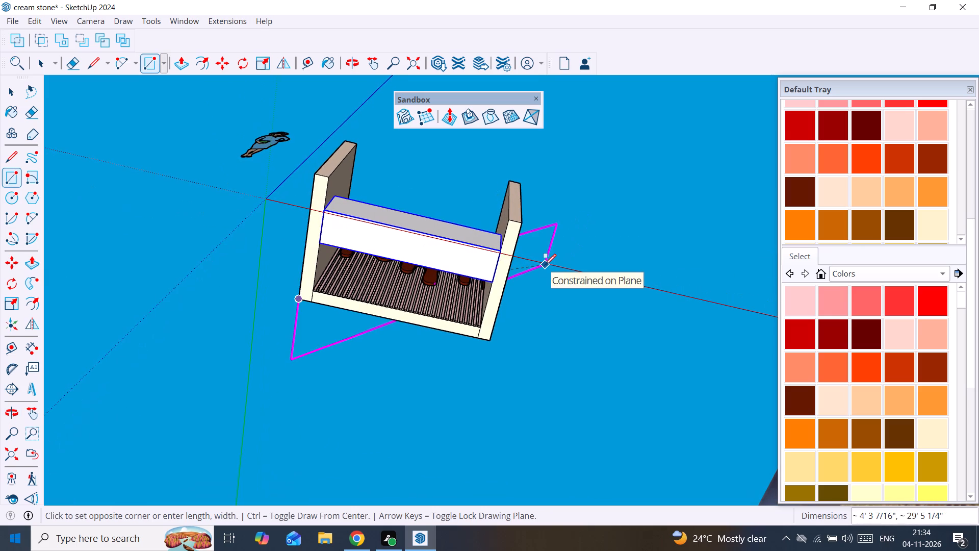
pyautogui.press('Up')
pyautogui.click(522, 226)
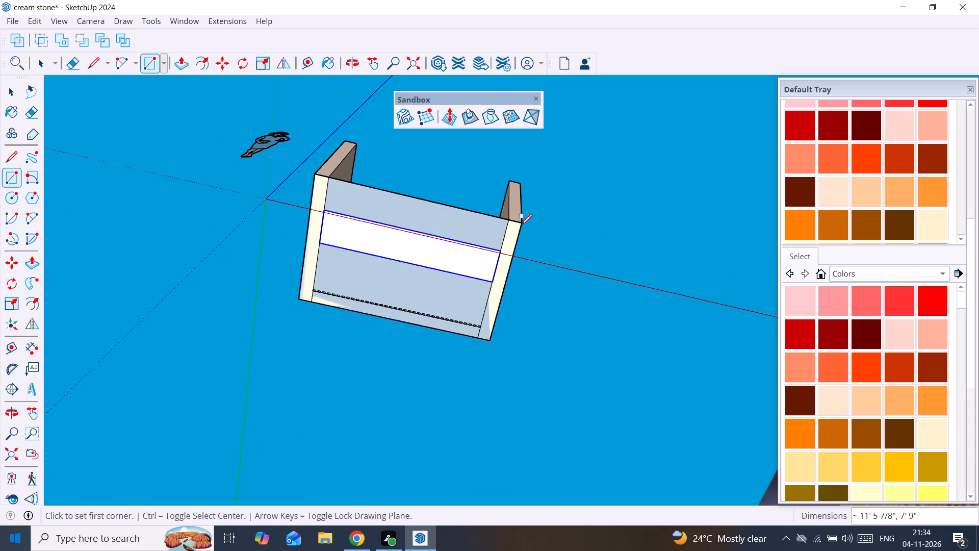
# Group the new base rectangle's face together with its edges.
pyautogui.moveTo(440, 242); pyautogui.dragTo(463, 374, button='middle')
pyautogui.press('space')
pyautogui.scroll(2, 428, 261)
pyautogui.click(428, 261)
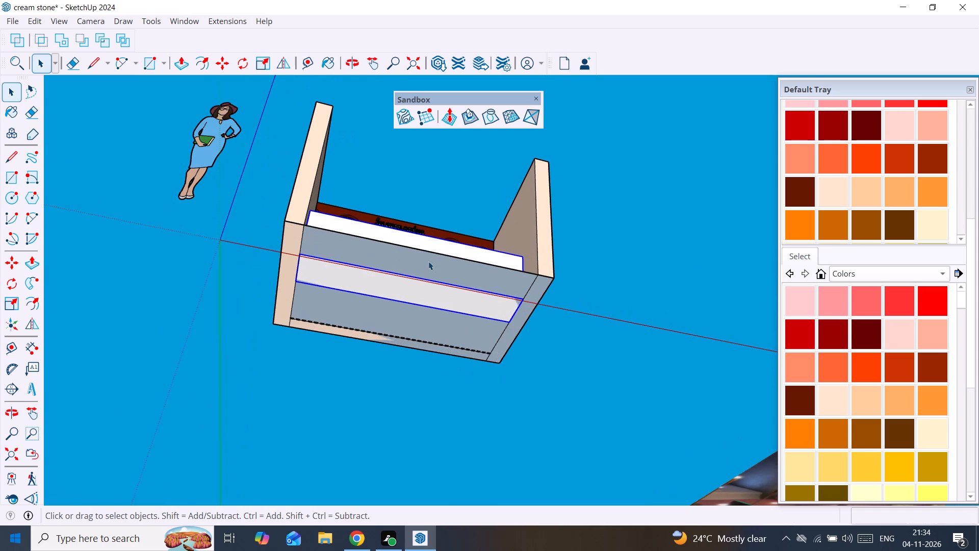
pyautogui.doubleClick(428, 261)
pyautogui.rightClick(428, 261)
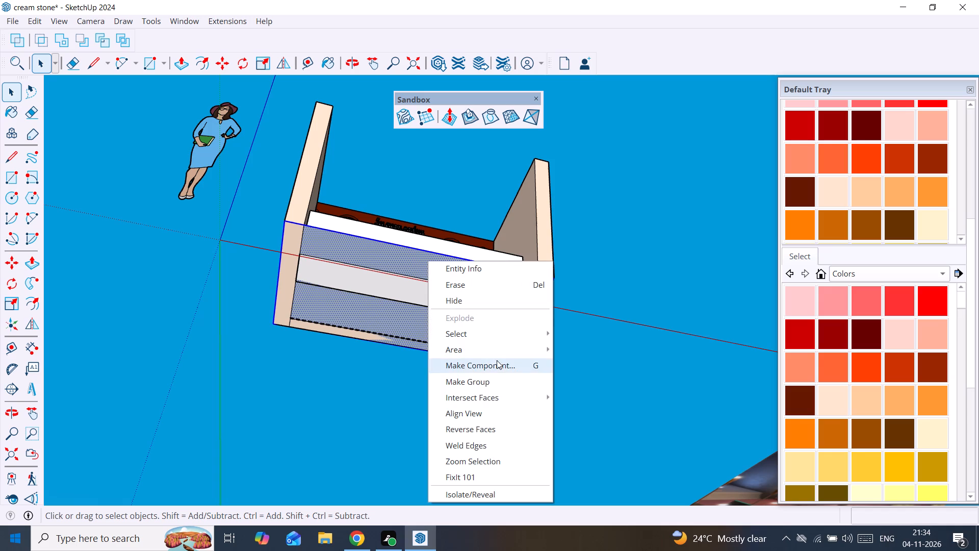
pyautogui.click(497, 378)
# Extrude the base face 6" downward inside its group to form the booth's floor slab, leaving the group when done.
pyautogui.click(442, 260)
pyautogui.doubleClick(442, 260)
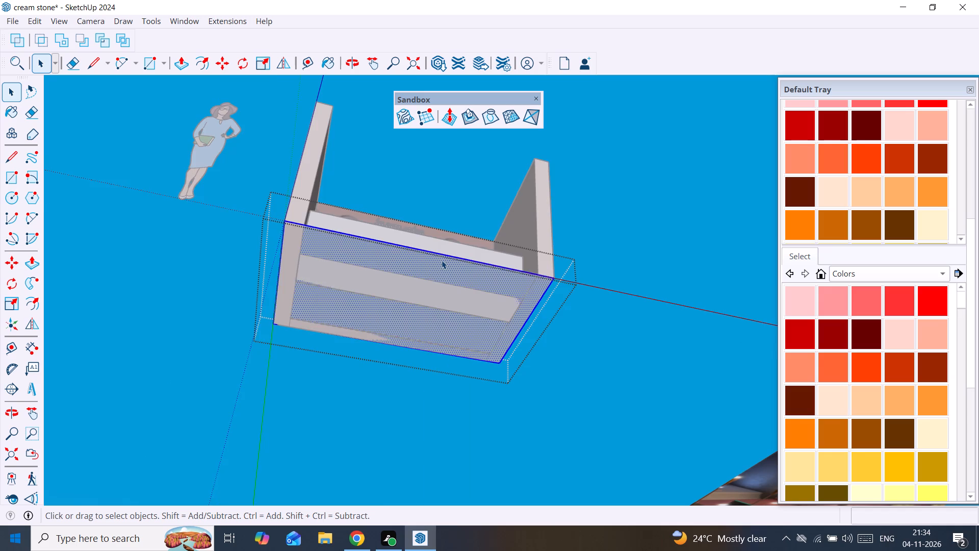
pyautogui.press('p')
pyautogui.click(443, 267)
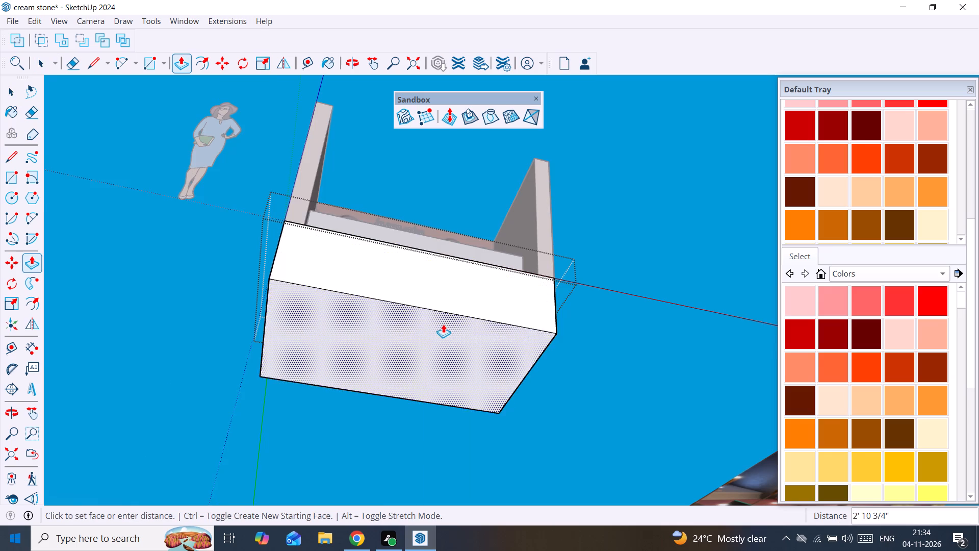
pyautogui.press('space')
pyautogui.click(445, 272)
pyautogui.press('p')
pyautogui.click(445, 272)
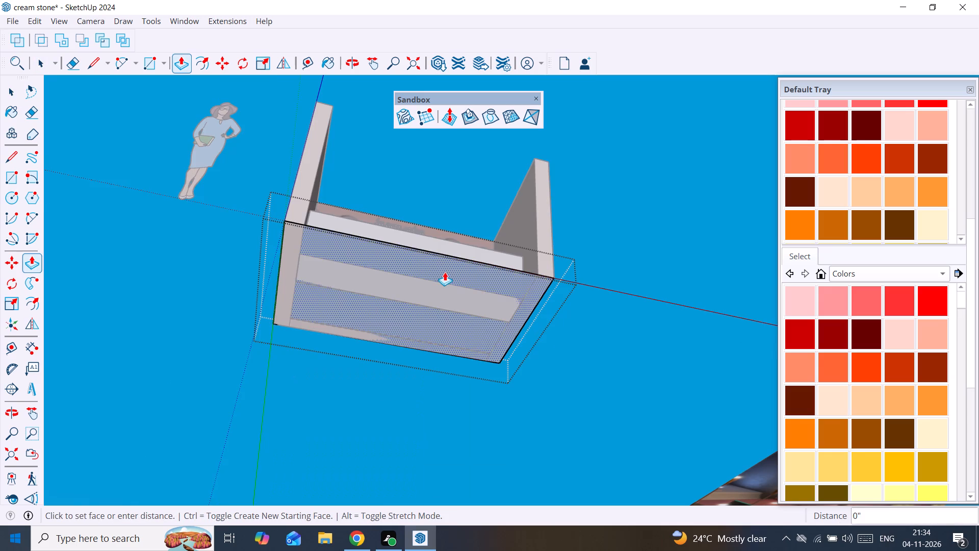
pyautogui.write('6"')
pyautogui.press('Return')
pyautogui.press('space')
pyautogui.click(574, 221)
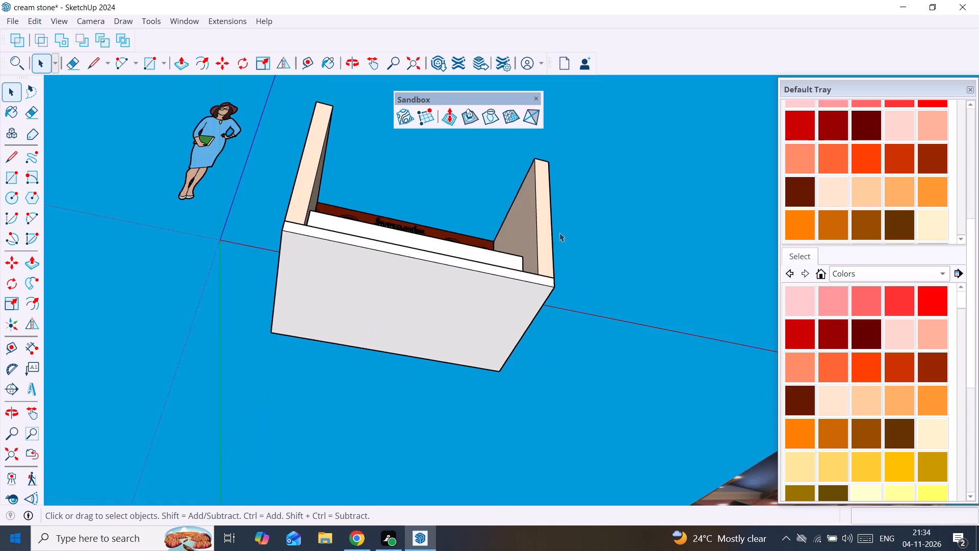
# Import the Artisan+Tesa+Chair model from the Downloads folder and place it outside the booth, behind the slatted back wall.
pyautogui.moveTo(559, 245); pyautogui.dragTo(538, 496, button='middle')
pyautogui.scroll(4, 408, 332)
pyautogui.moveTo(408, 329); pyautogui.dragTo(428, 489, button='middle')
pyautogui.scroll(2, 379, 319)
pyautogui.moveTo(380, 319); pyautogui.dragTo(382, 242, button='middle')
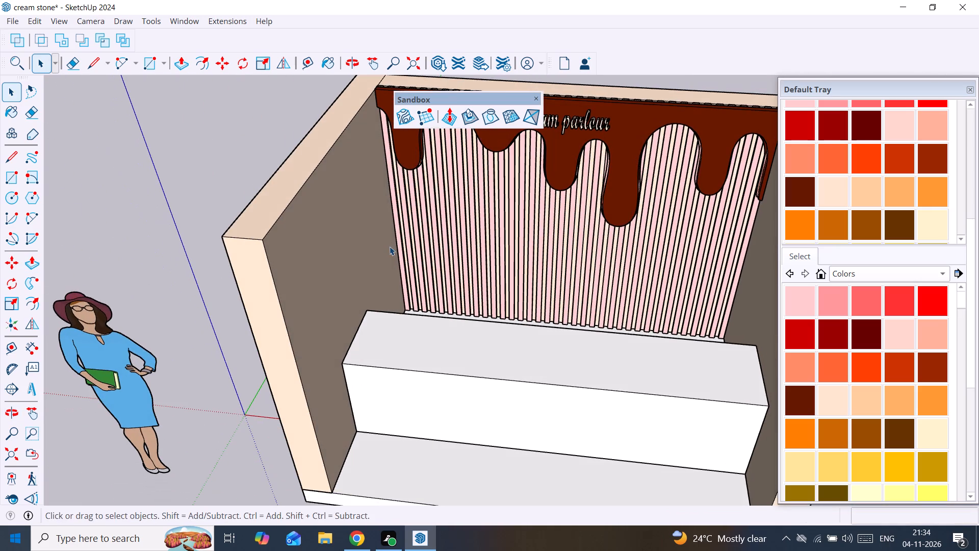
pyautogui.click(19, 19)
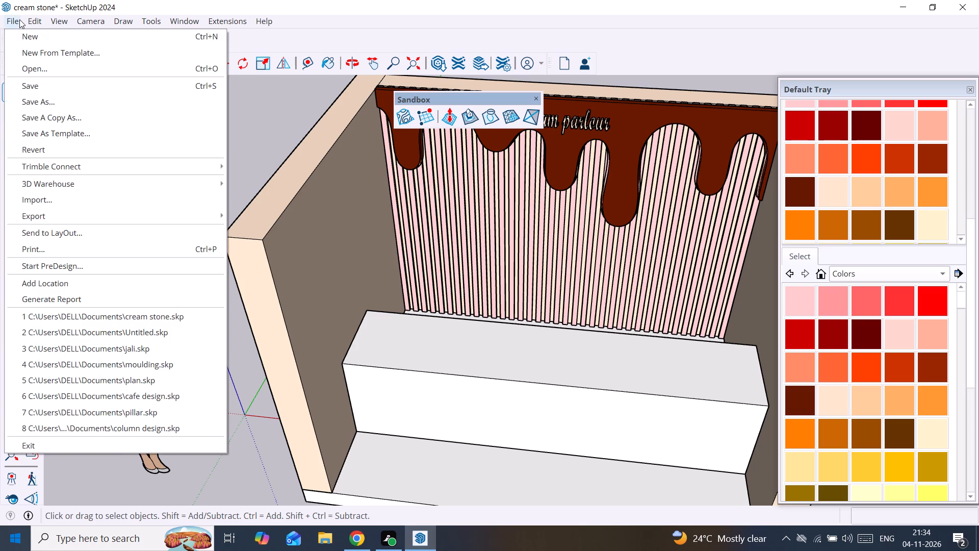
pyautogui.click(64, 197)
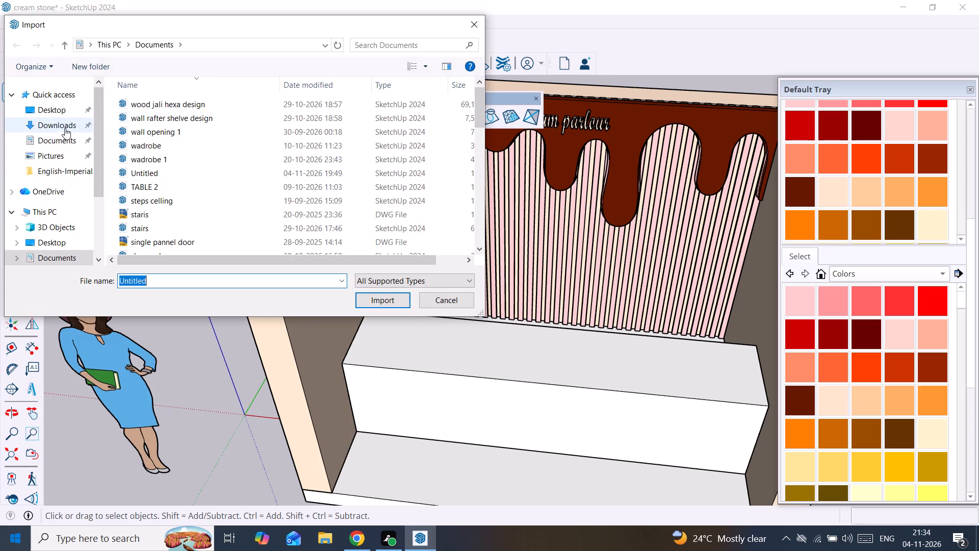
pyautogui.click(65, 128)
pyautogui.click(265, 129)
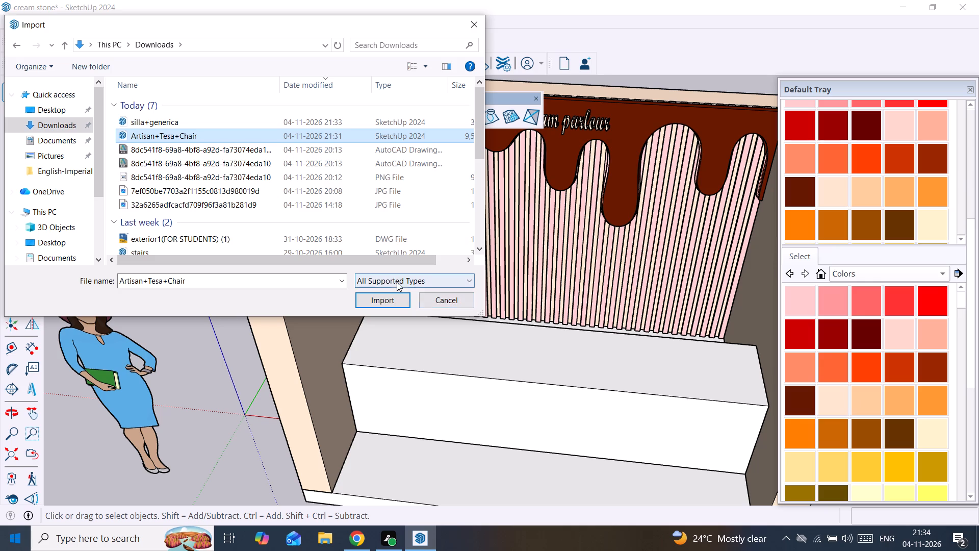
pyautogui.click(394, 301)
pyautogui.scroll(-3, 533, 294)
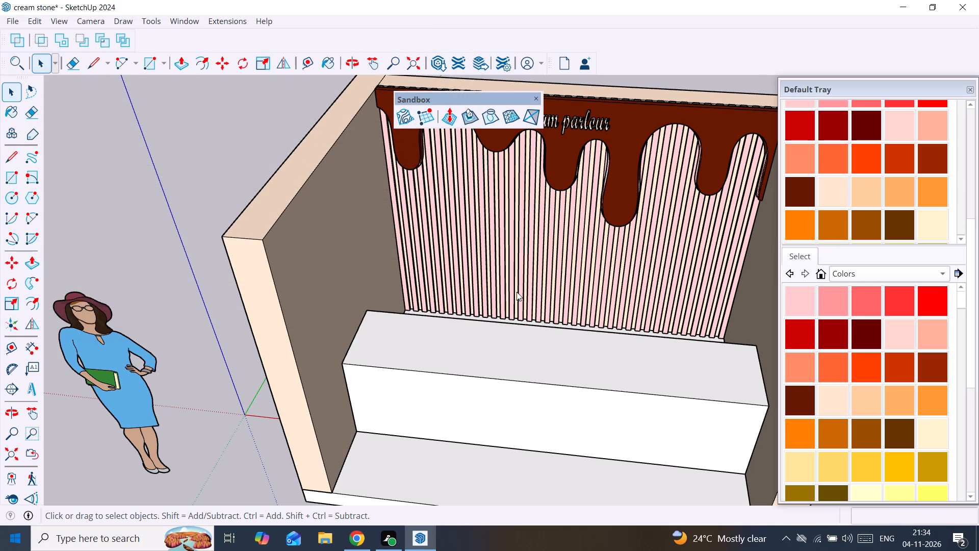
pyautogui.moveTo(429, 273); pyautogui.dragTo(629, 327, button='middle')
pyautogui.scroll(-7, 444, 313)
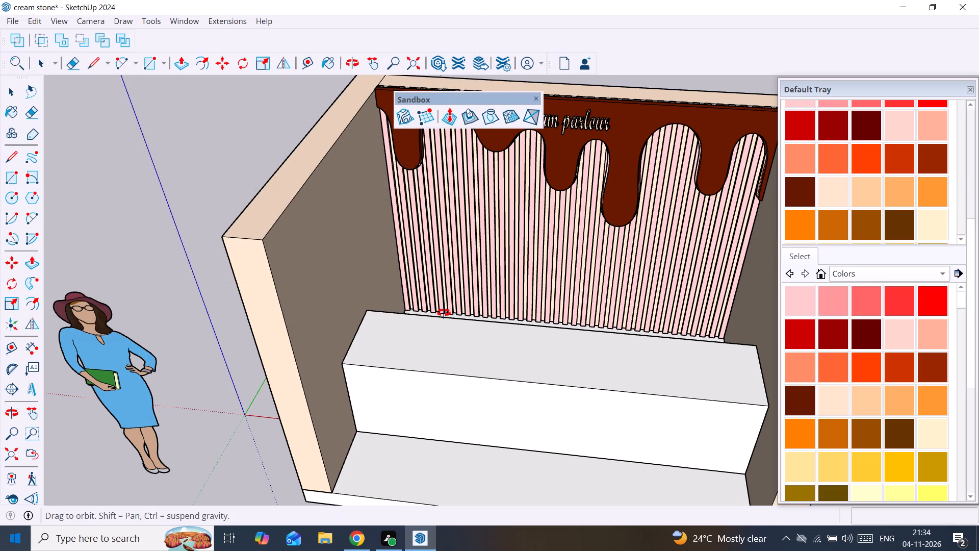
pyautogui.moveTo(451, 313); pyautogui.dragTo(669, 410, button='middle')
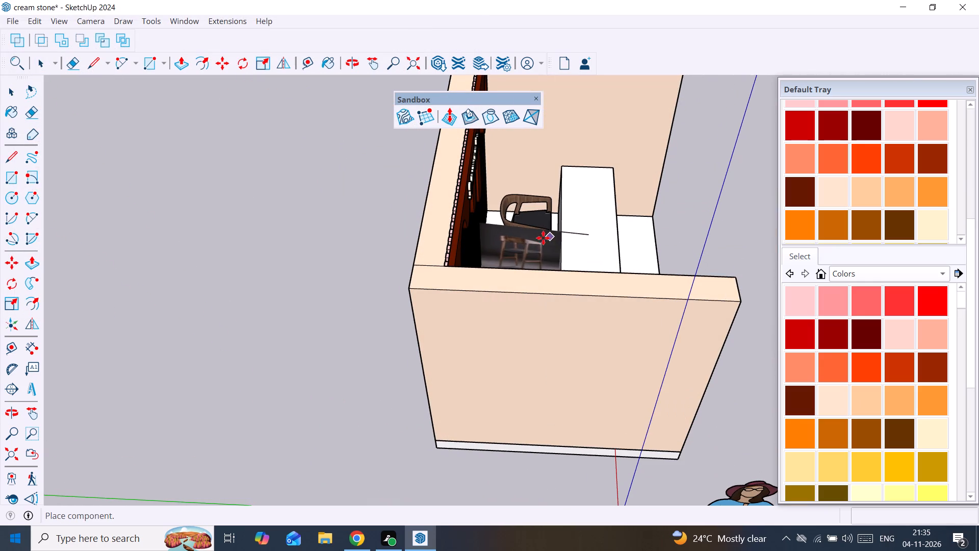
pyautogui.click(347, 211)
# Delete the dark picture panel beside the armchair from inside the chair component, leaving the component when done.
pyautogui.scroll(1, 378, 228)
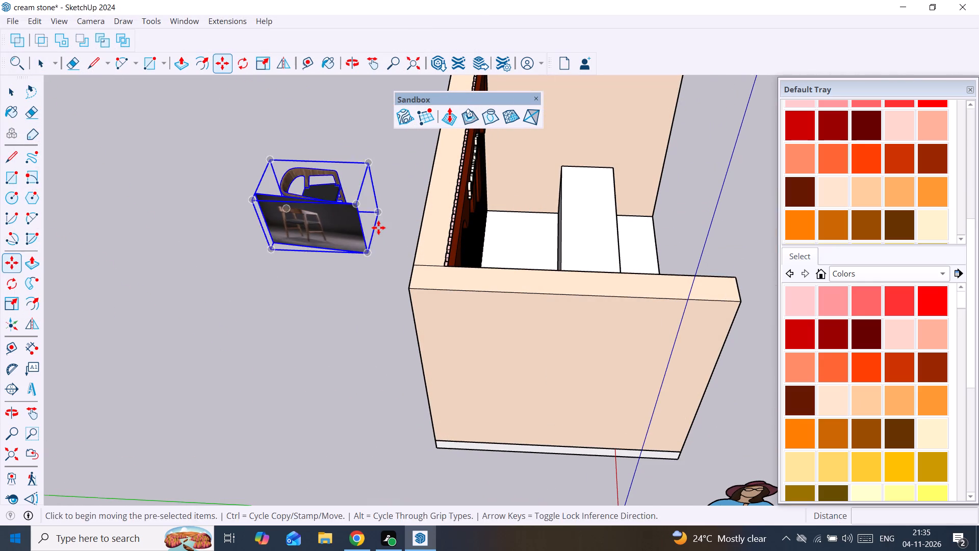
pyautogui.moveTo(378, 228); pyautogui.dragTo(295, 335, button='middle')
pyautogui.scroll(1, 351, 235)
pyautogui.scroll(2, 336, 155)
pyautogui.moveTo(383, 154); pyautogui.dragTo(488, 149, button='middle')
pyautogui.scroll(-2, 488, 149)
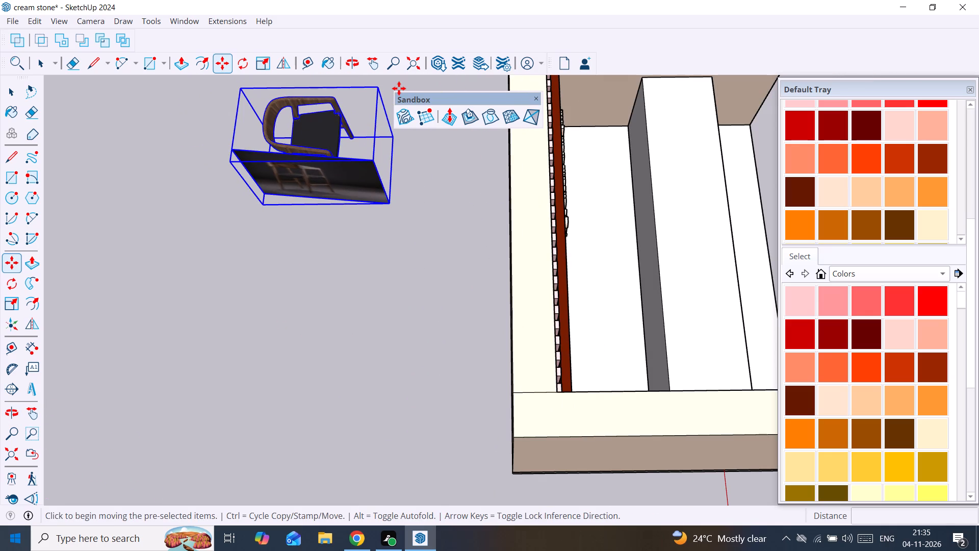
pyautogui.press('space')
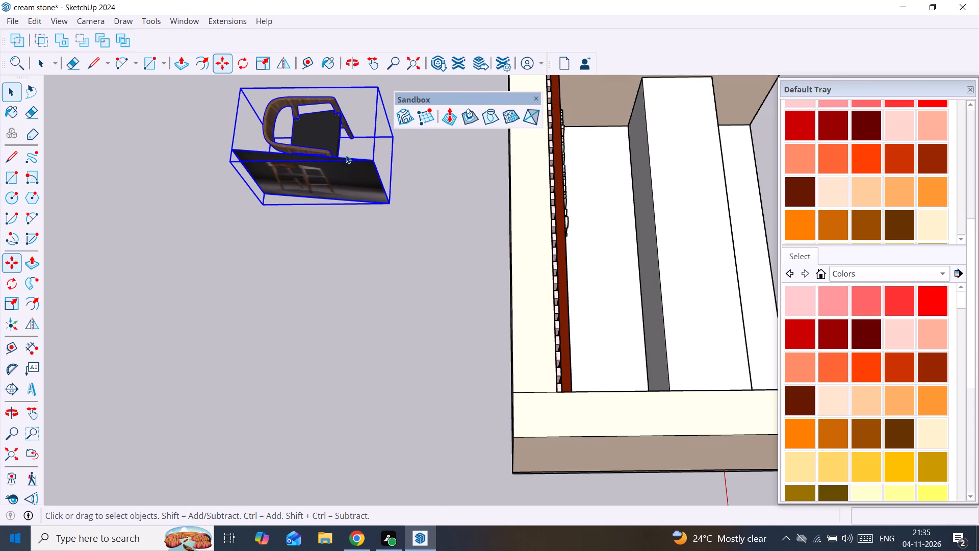
pyautogui.click(341, 164)
pyautogui.click(341, 167)
pyautogui.doubleClick(344, 172)
pyautogui.scroll(3, 344, 172)
pyautogui.click(347, 170)
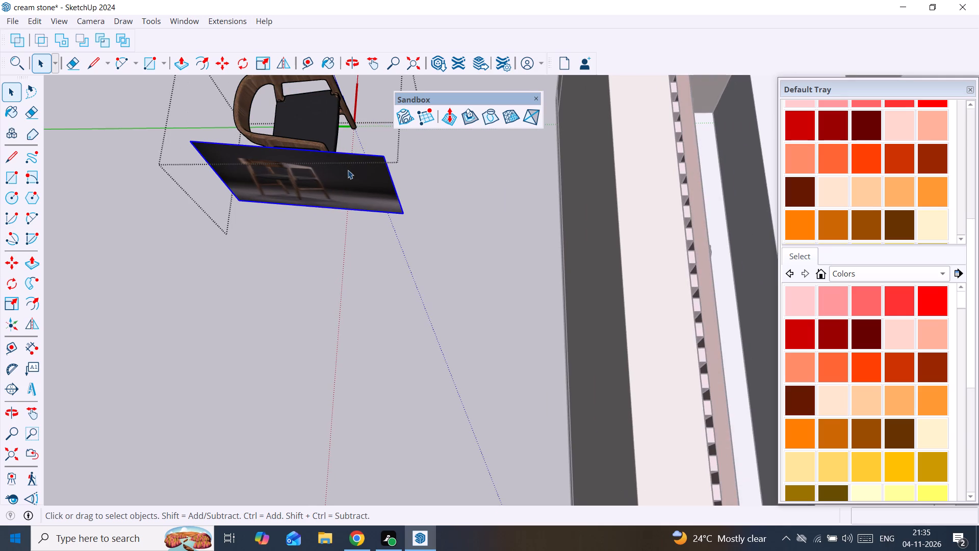
pyautogui.press('Delete')
pyautogui.scroll(-9, 275, 315)
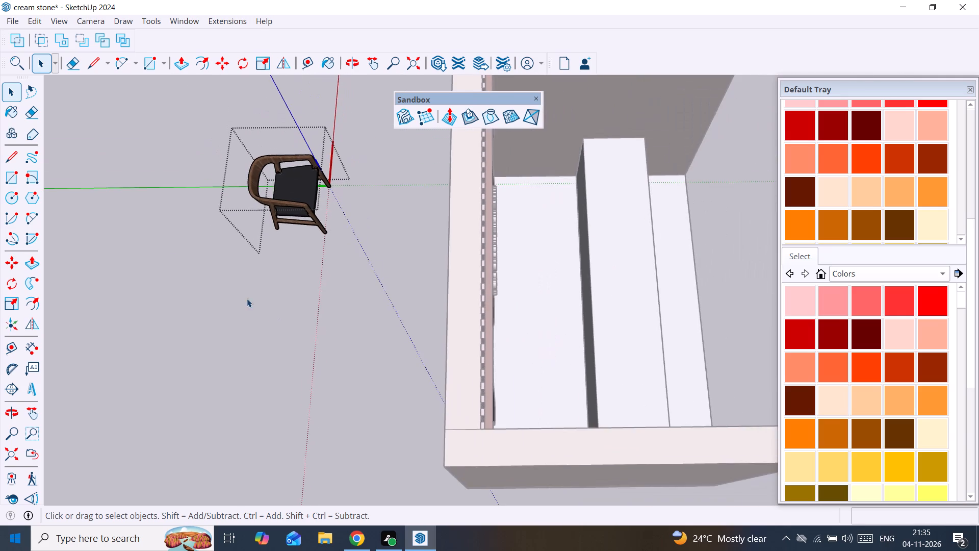
pyautogui.click(160, 236)
# Select the imported wooden armchair and examine its size and position relative to the booth from several angles.
pyautogui.scroll(2, 325, 151)
pyautogui.moveTo(326, 157); pyautogui.dragTo(328, 189, button='middle')
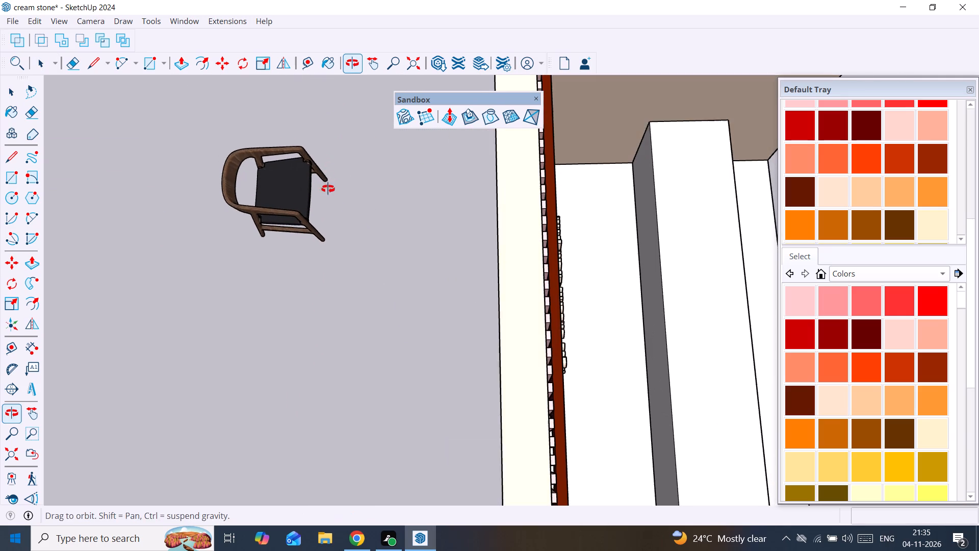
pyautogui.moveTo(328, 189); pyautogui.dragTo(320, 189, button='middle')
pyautogui.click(253, 189)
pyautogui.scroll(3, 272, 186)
pyautogui.click(322, 163)
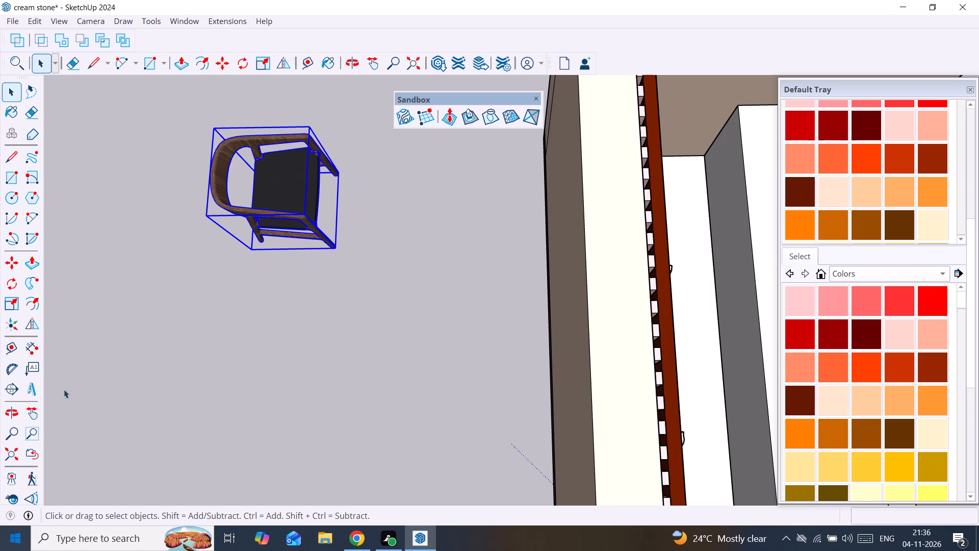
pyautogui.scroll(-4, 262, 299)
pyautogui.scroll(2, 249, 238)
pyautogui.moveTo(249, 238); pyautogui.dragTo(502, 182, button='middle')
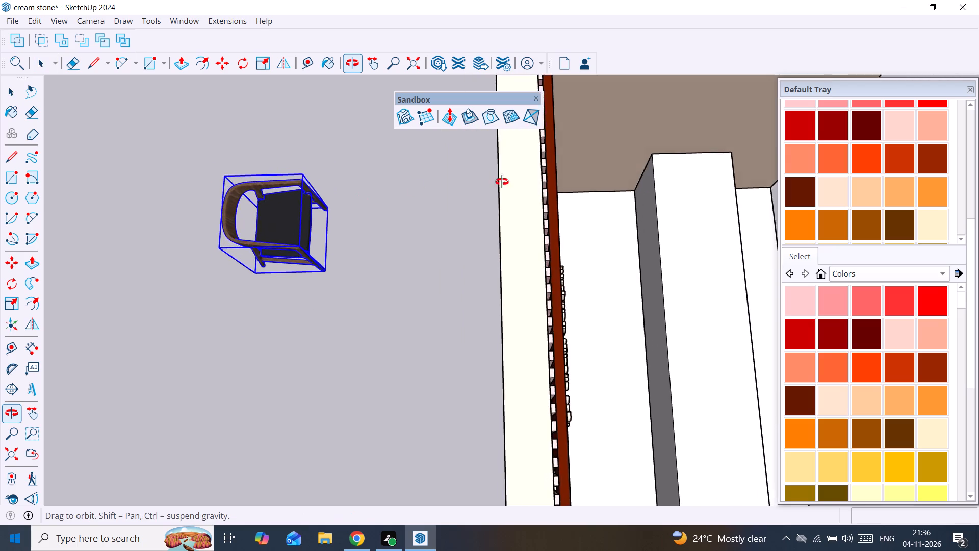
pyautogui.moveTo(502, 182); pyautogui.dragTo(78, 366, button='middle')
pyautogui.scroll(-11, 135, 330)
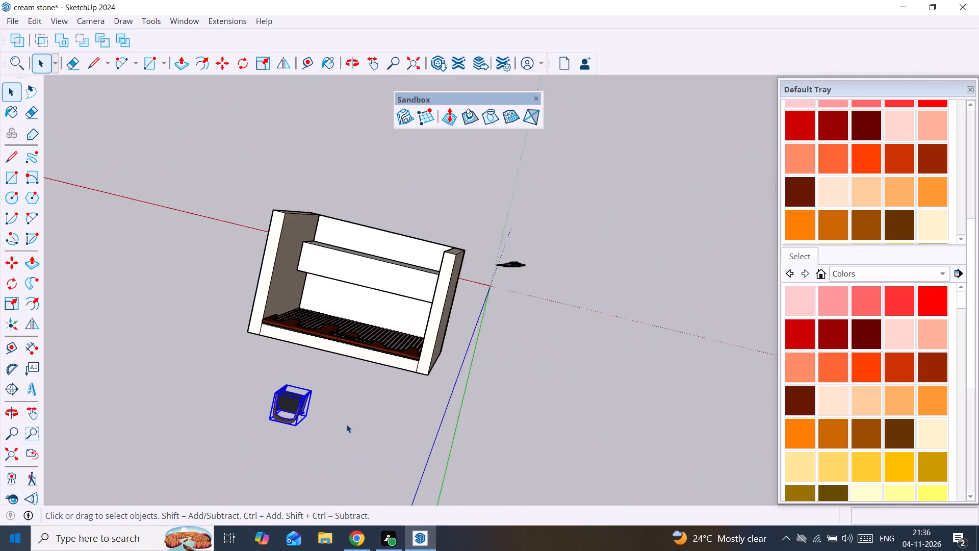
pyautogui.moveTo(348, 428); pyautogui.dragTo(767, 381, button='middle')
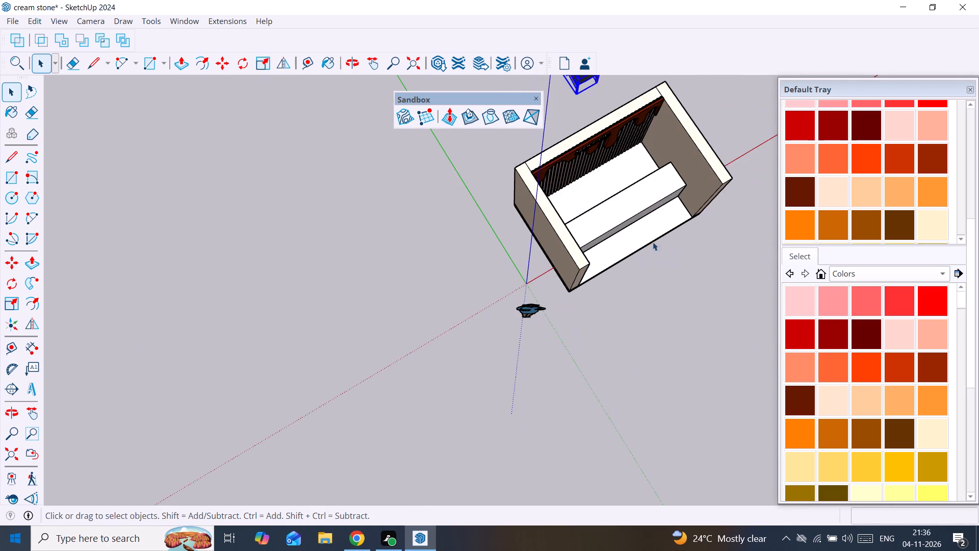
pyautogui.scroll(-4, 452, 214)
pyautogui.keyDown('shift'); pyautogui.moveTo(450, 215); pyautogui.dragTo(617, 434, button='middle'); pyautogui.keyUp('shift')
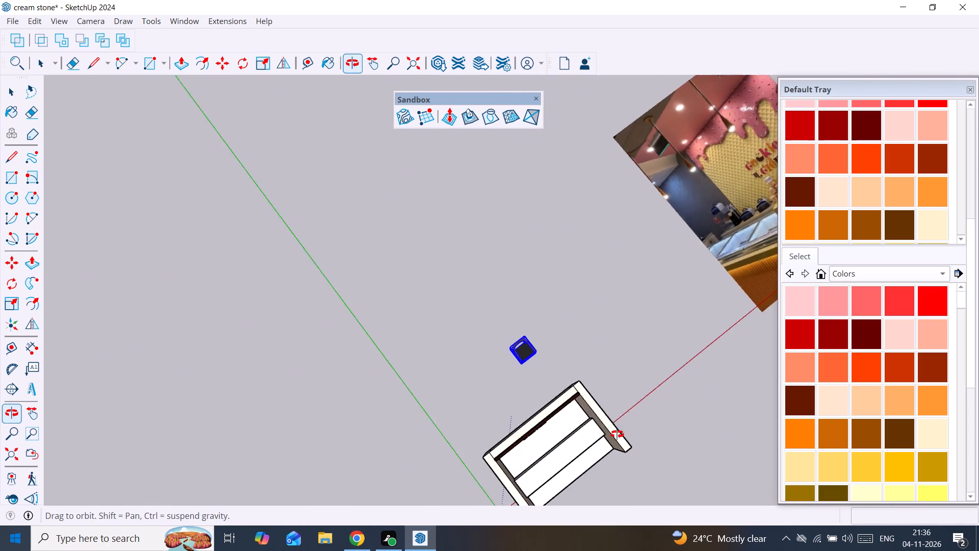
pyautogui.keyDown('shift'); pyautogui.moveTo(617, 434); pyautogui.dragTo(680, 355, button='middle'); pyautogui.keyUp('shift')
pyautogui.scroll(3, 622, 346)
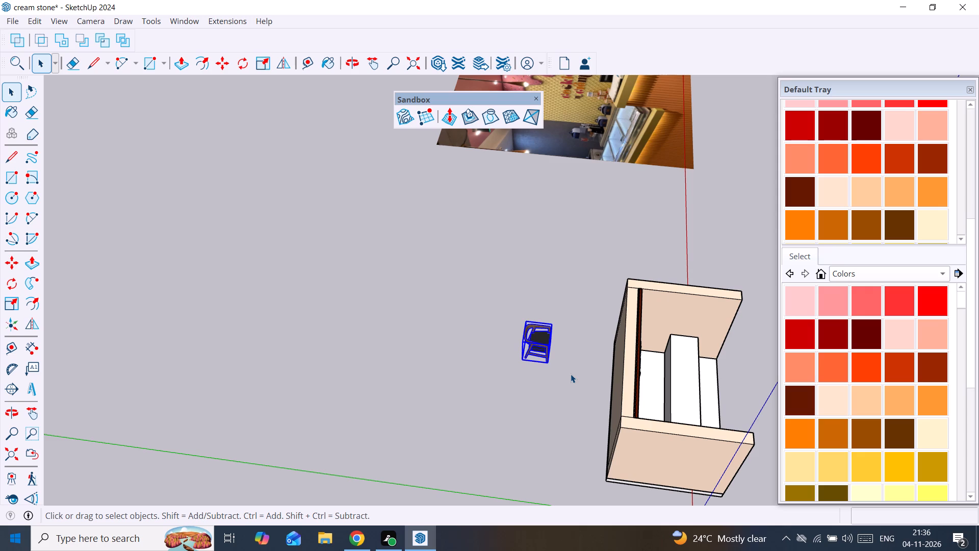
# Move the wooden armchair by its lower front corner into the booth, between the slatted back wall and the counter.
pyautogui.scroll(-4, 592, 428)
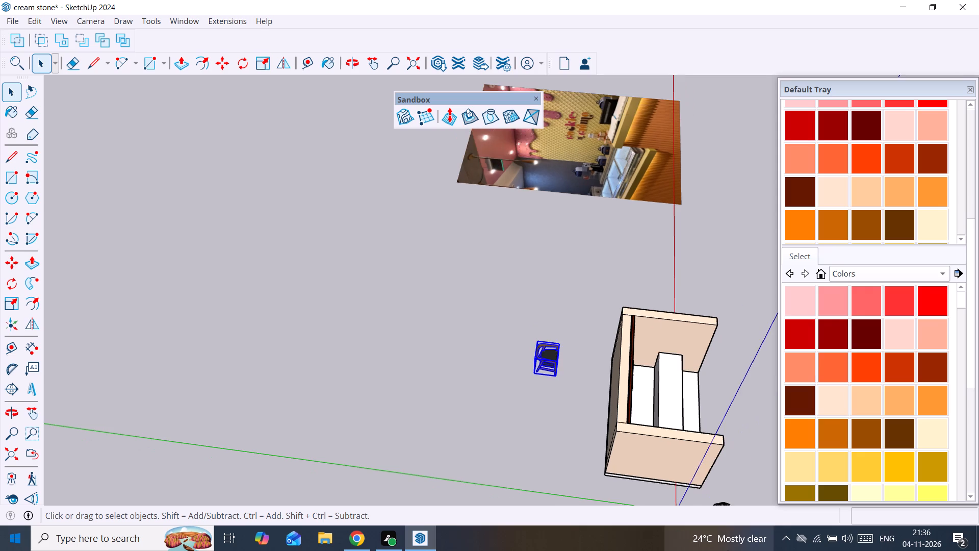
pyautogui.click(204, 354)
pyautogui.scroll(5, 500, 361)
pyautogui.moveTo(572, 374); pyautogui.dragTo(585, 343, button='middle')
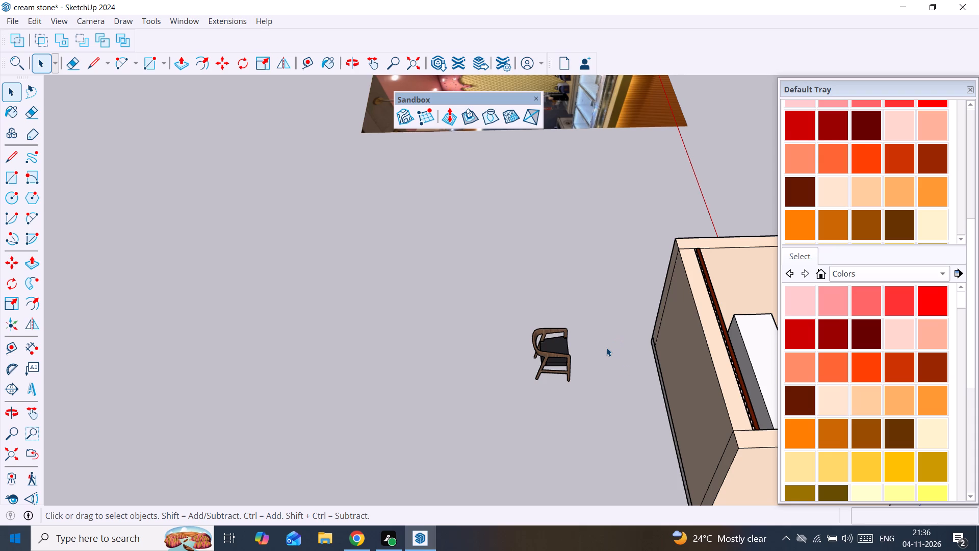
pyautogui.scroll(-1, 606, 347)
pyautogui.keyDown('shift'); pyautogui.moveTo(599, 345); pyautogui.dragTo(409, 325, button='middle'); pyautogui.keyUp('shift')
pyautogui.scroll(2, 489, 348)
pyautogui.moveTo(512, 344); pyautogui.dragTo(405, 316, button='middle')
pyautogui.scroll(2, 418, 322)
pyautogui.moveTo(418, 322); pyautogui.dragTo(410, 354, button='middle')
pyautogui.click(399, 319)
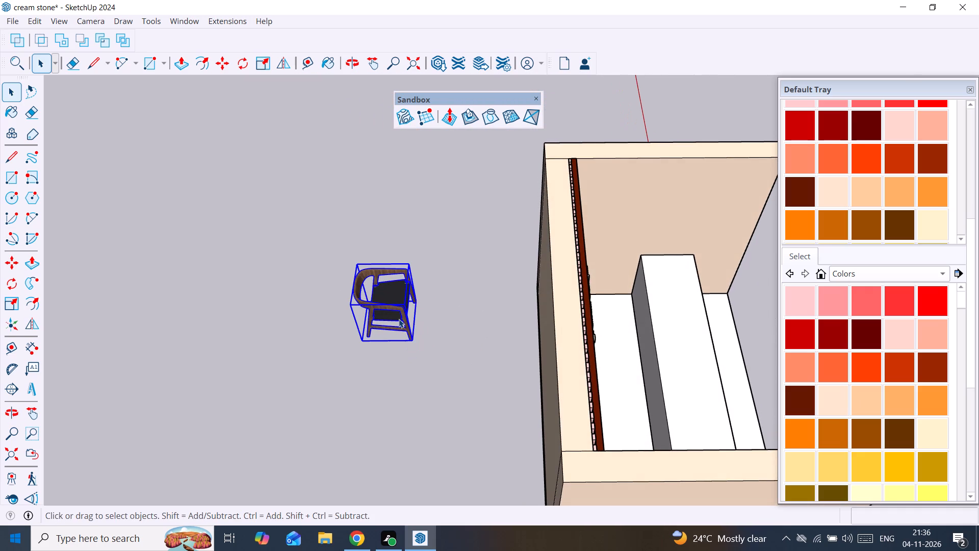
pyautogui.press('m')
pyautogui.click(413, 337)
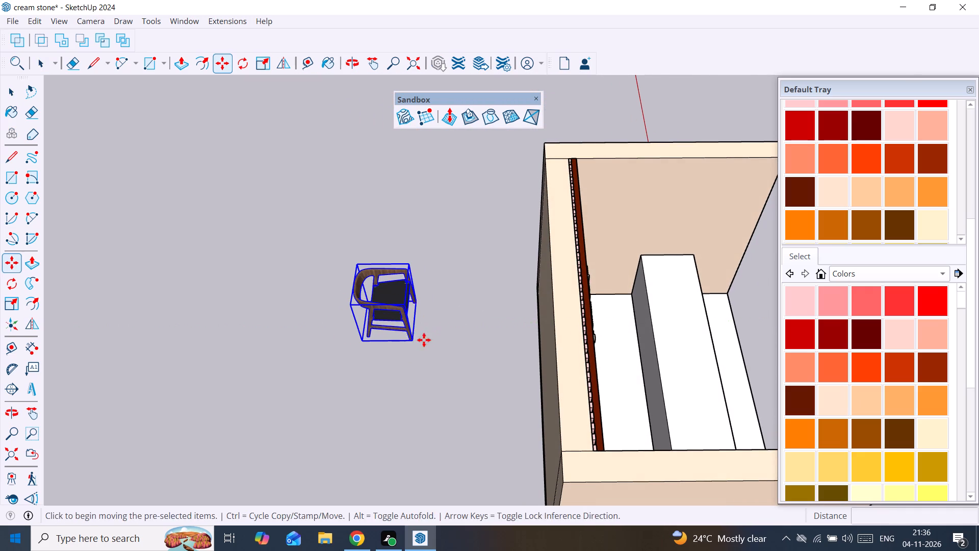
pyautogui.click(635, 358)
# Examine the armchair's fit between the slatted wall and the counter from several angles.
pyautogui.scroll(2, 634, 359)
pyautogui.moveTo(628, 357); pyautogui.dragTo(489, 360, button='middle')
pyautogui.scroll(3, 580, 373)
pyautogui.moveTo(580, 373); pyautogui.dragTo(688, 375, button='middle')
pyautogui.scroll(4, 675, 378)
pyautogui.moveTo(632, 368); pyautogui.dragTo(617, 367, button='middle')
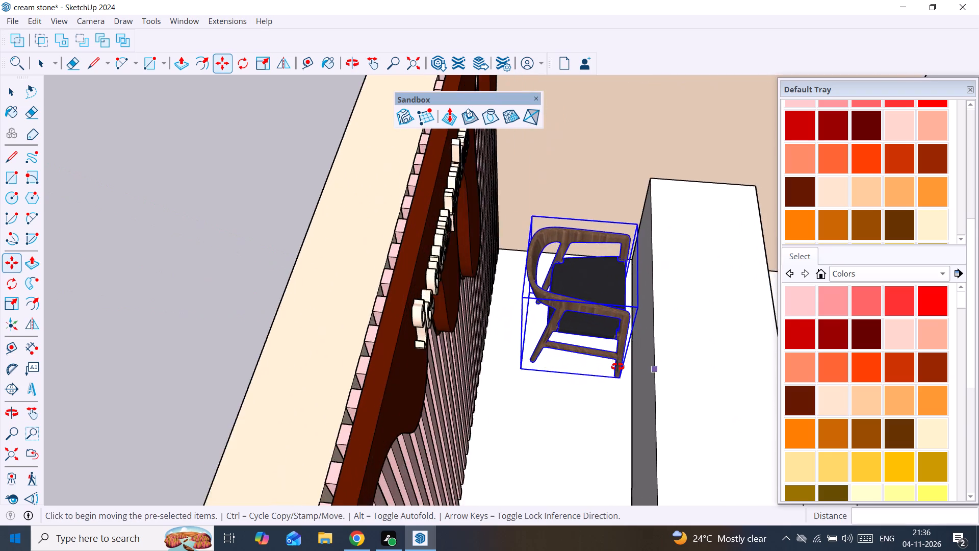
pyautogui.moveTo(617, 367); pyautogui.dragTo(543, 370, button='middle')
pyautogui.scroll(3, 649, 402)
pyautogui.scroll(3, 591, 427)
pyautogui.moveTo(604, 439); pyautogui.dragTo(673, 428, button='middle')
pyautogui.press('space')
pyautogui.scroll(-5, 653, 398)
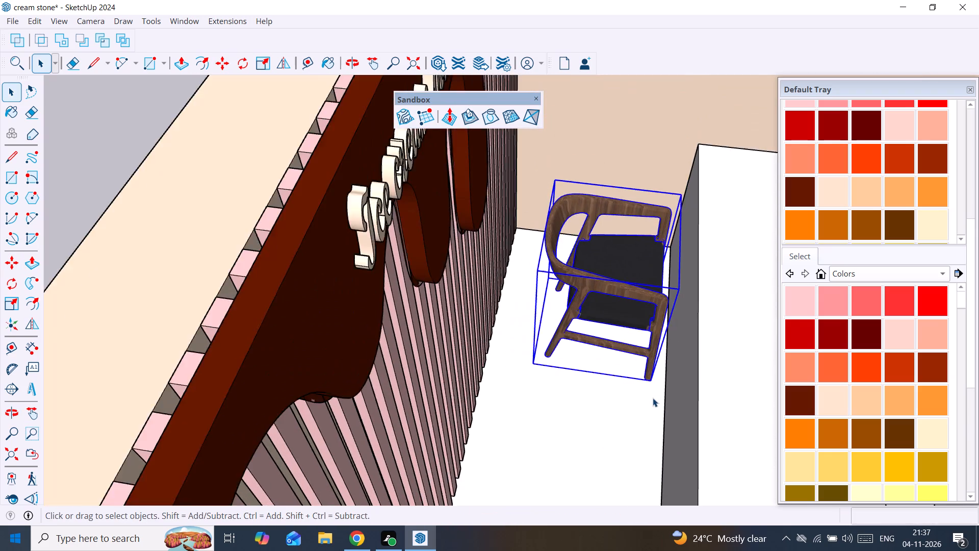
pyautogui.scroll(-8, 653, 398)
pyautogui.moveTo(642, 389); pyautogui.dragTo(750, 414, button='middle')
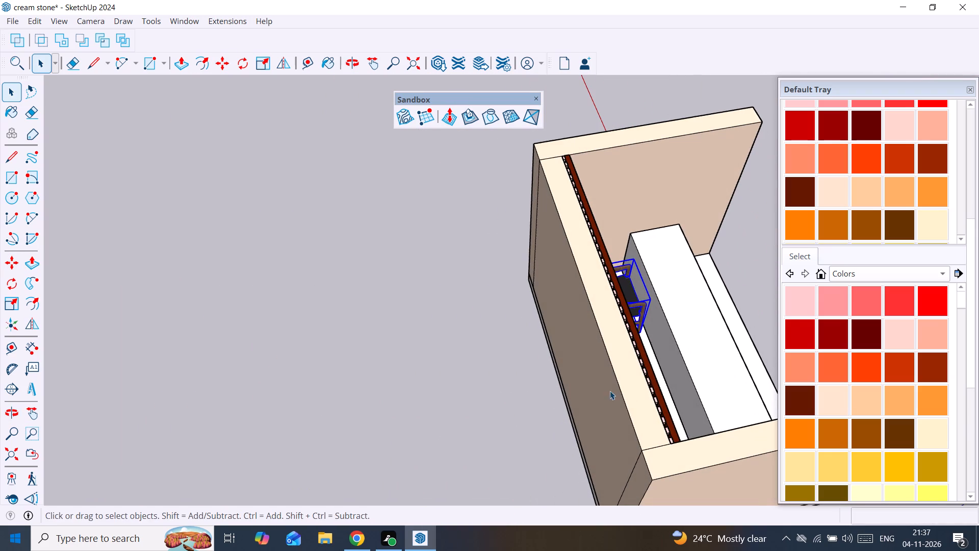
pyautogui.keyDown('shift'); pyautogui.moveTo(530, 378); pyautogui.dragTo(411, 403, button='middle'); pyautogui.keyUp('shift')
pyautogui.moveTo(411, 403); pyautogui.dragTo(753, 472, button='middle')
pyautogui.scroll(3, 543, 342)
pyautogui.keyDown('shift'); pyautogui.moveTo(513, 275); pyautogui.dragTo(529, 477, button='middle'); pyautogui.keyUp('shift')
pyautogui.scroll(1, 529, 477)
pyautogui.moveTo(532, 439); pyautogui.dragTo(558, 359, button='middle')
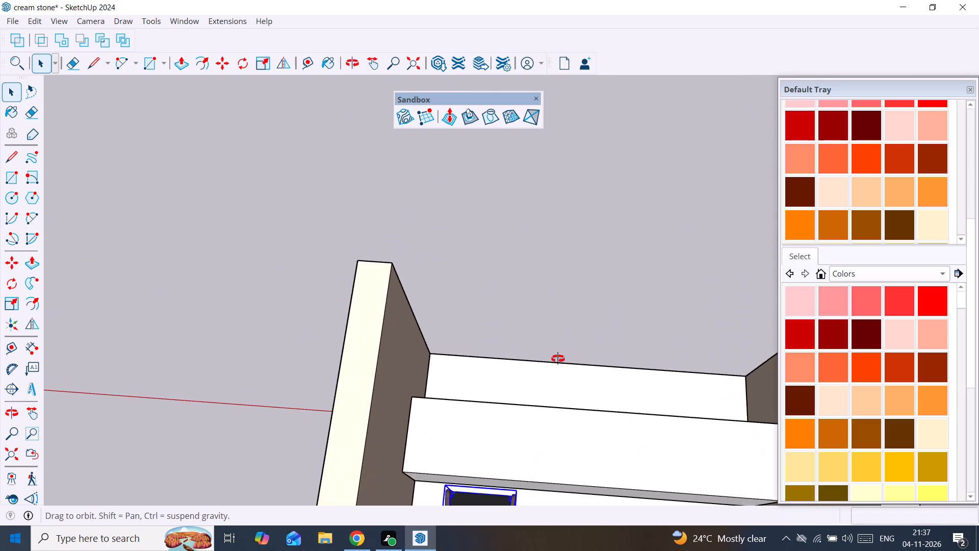
pyautogui.moveTo(558, 359); pyautogui.dragTo(568, 352, button='middle')
pyautogui.scroll(3, 560, 372)
pyautogui.scroll(-3, 560, 372)
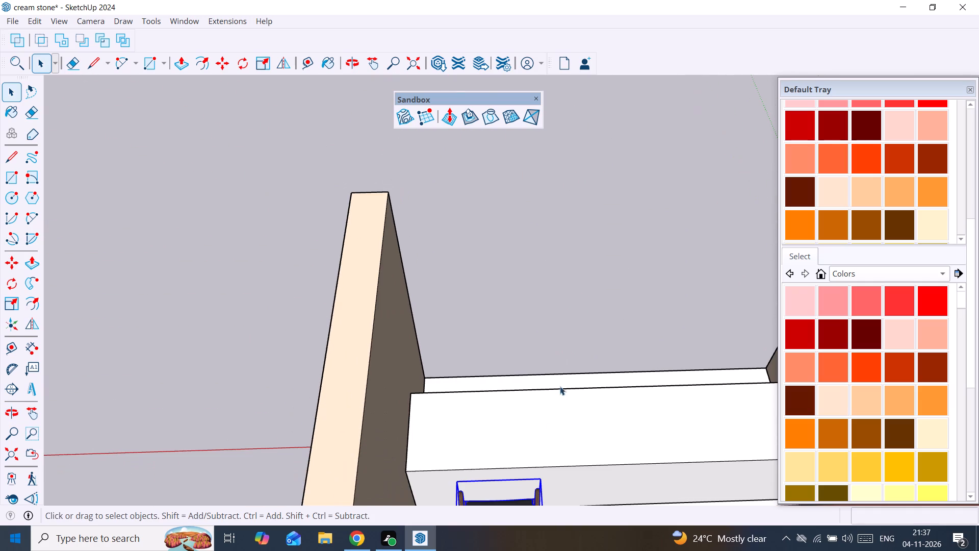
pyautogui.moveTo(539, 464); pyautogui.dragTo(545, 389, button='middle')
pyautogui.moveTo(545, 389); pyautogui.dragTo(838, 454, button='middle')
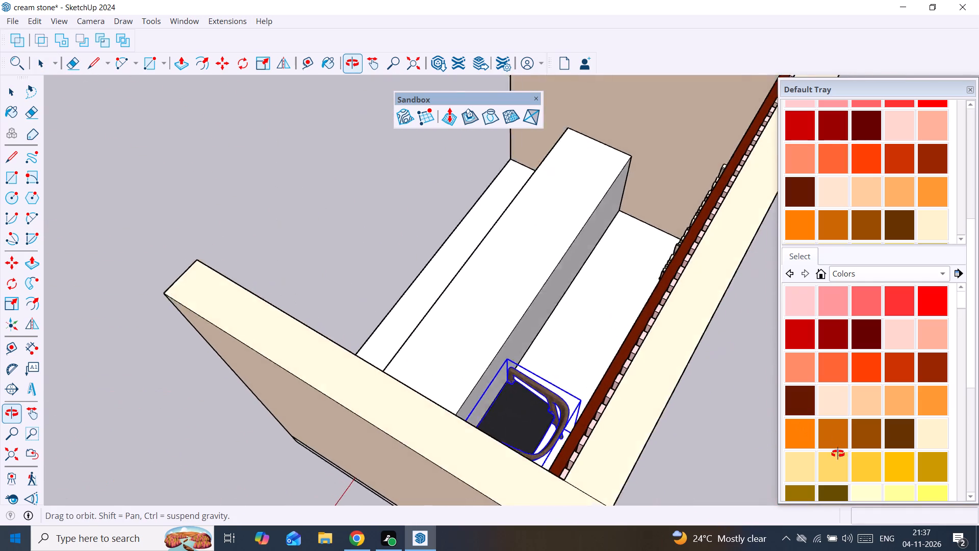
pyautogui.moveTo(838, 454); pyautogui.dragTo(837, 453, button='middle')
pyautogui.click(505, 309)
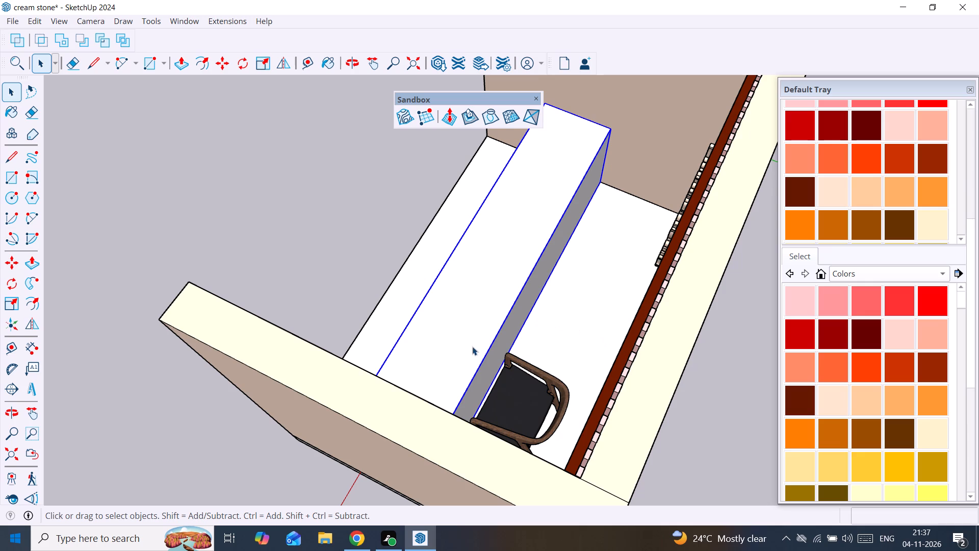
# Import the silla+generica model from the Downloads folder and place it beside the armchair, between the slatted wall and the counter.
pyautogui.click(34, 20)
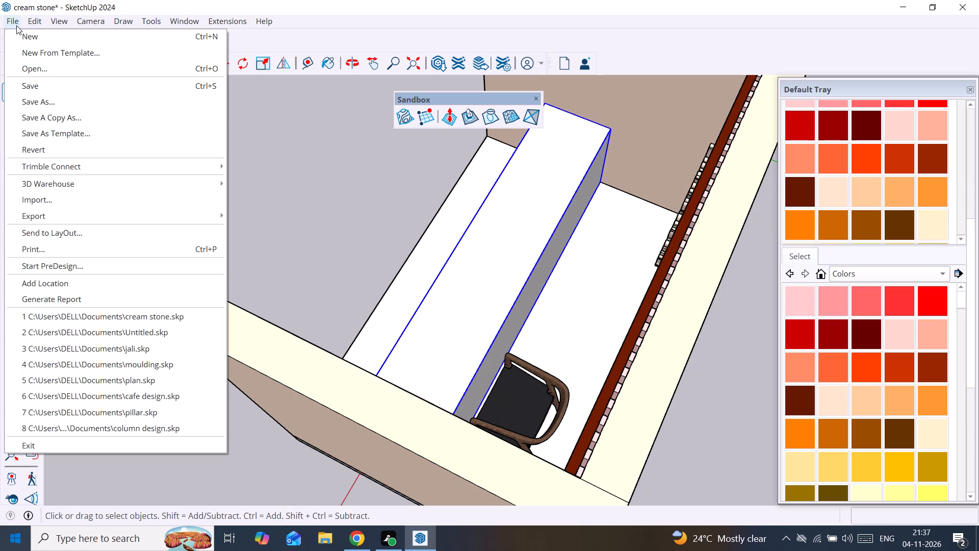
pyautogui.click(124, 203)
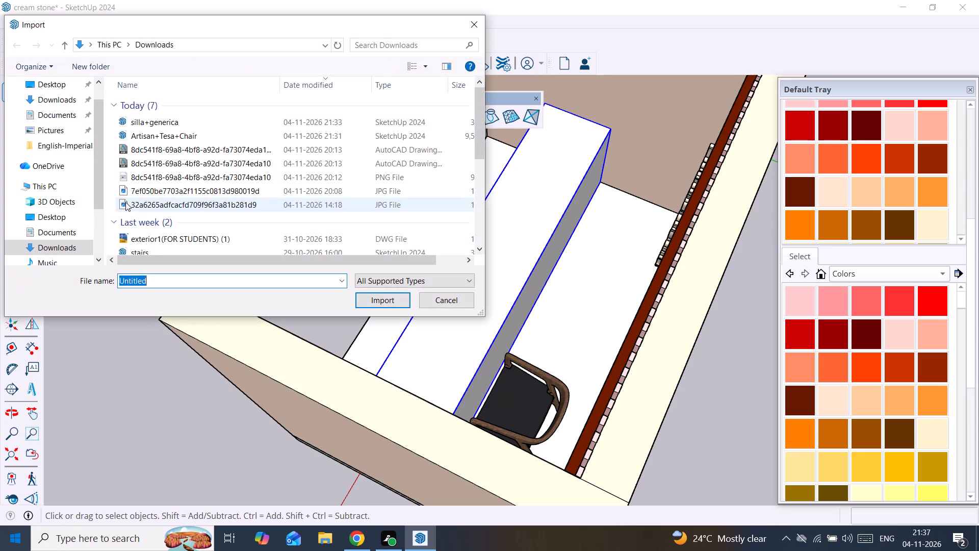
pyautogui.click(185, 132)
pyautogui.click(228, 118)
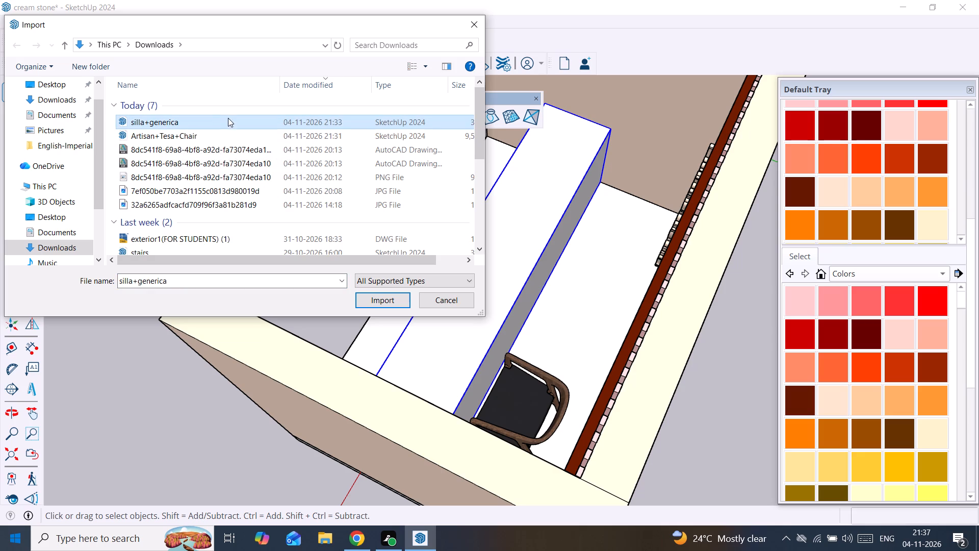
pyautogui.click(388, 303)
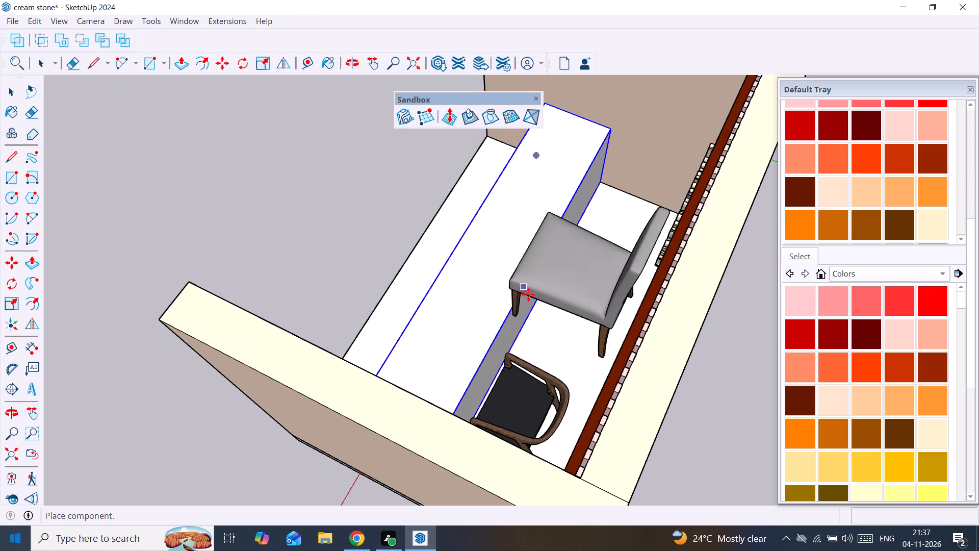
pyautogui.moveTo(519, 313); pyautogui.dragTo(960, 329, button='middle')
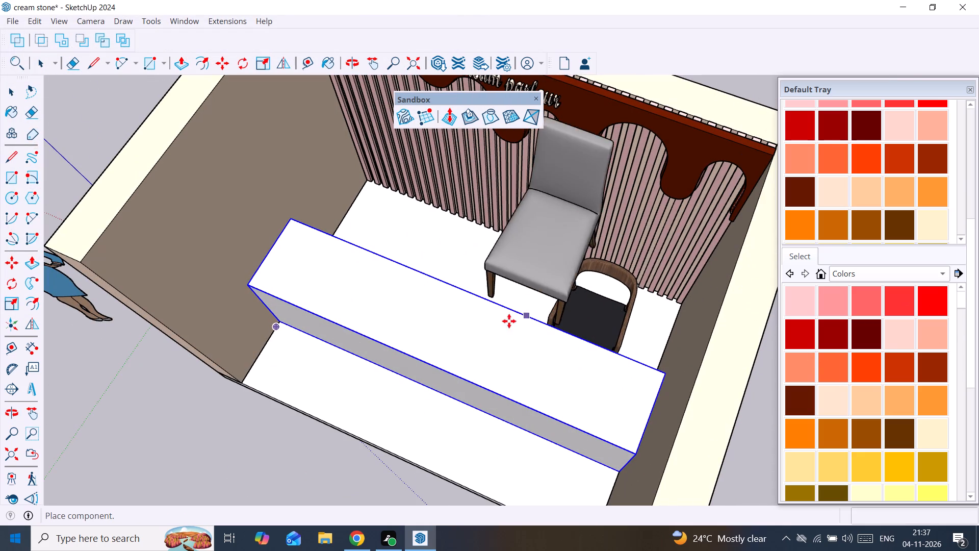
pyautogui.moveTo(472, 293); pyautogui.dragTo(928, 232, button='middle')
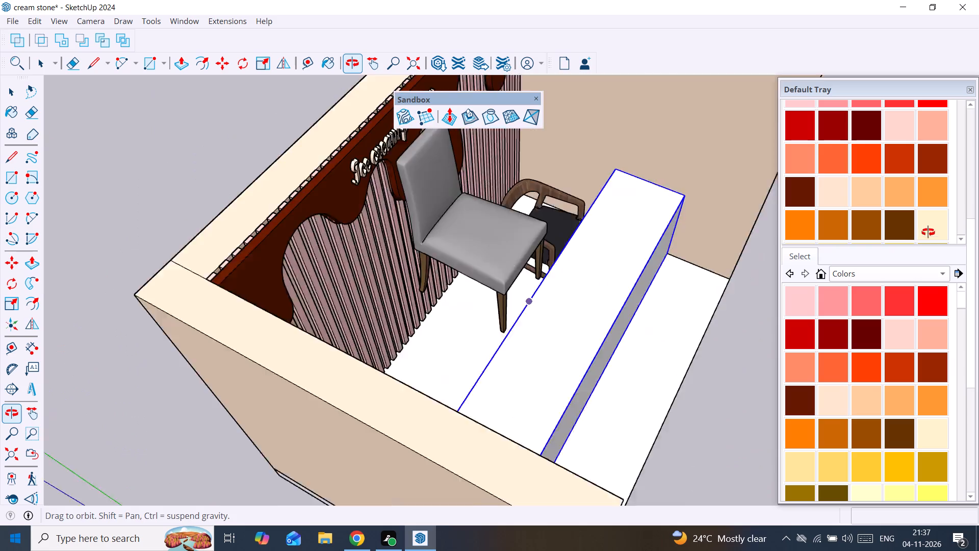
pyautogui.moveTo(928, 232); pyautogui.dragTo(944, 213, button='middle')
pyautogui.moveTo(346, 402); pyautogui.dragTo(547, 322, button='middle')
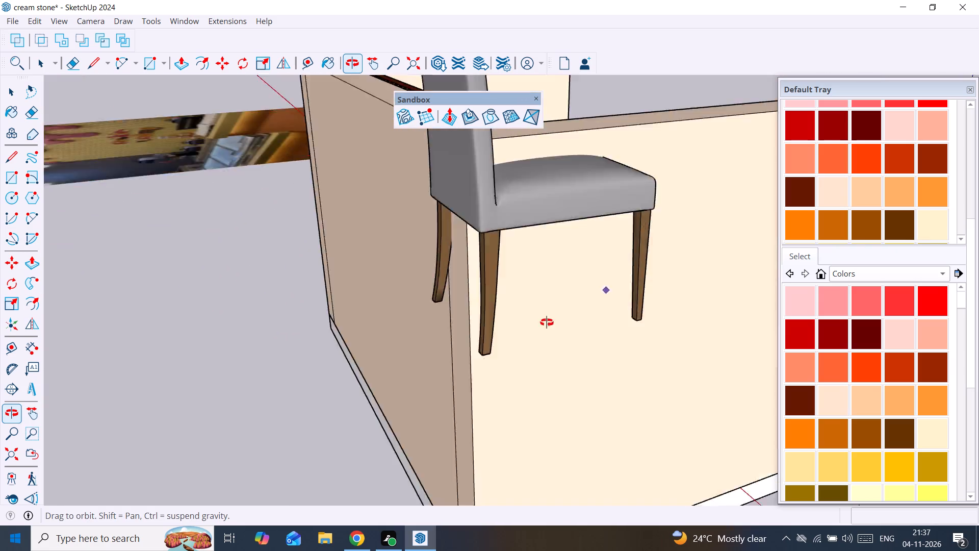
pyautogui.moveTo(547, 322); pyautogui.dragTo(454, 481, button='middle')
pyautogui.scroll(6, 508, 366)
pyautogui.click(530, 353)
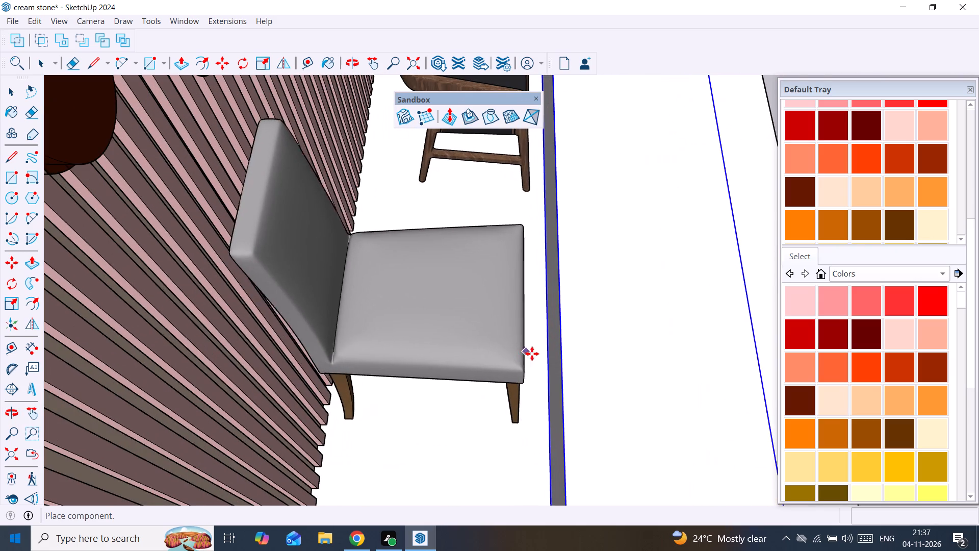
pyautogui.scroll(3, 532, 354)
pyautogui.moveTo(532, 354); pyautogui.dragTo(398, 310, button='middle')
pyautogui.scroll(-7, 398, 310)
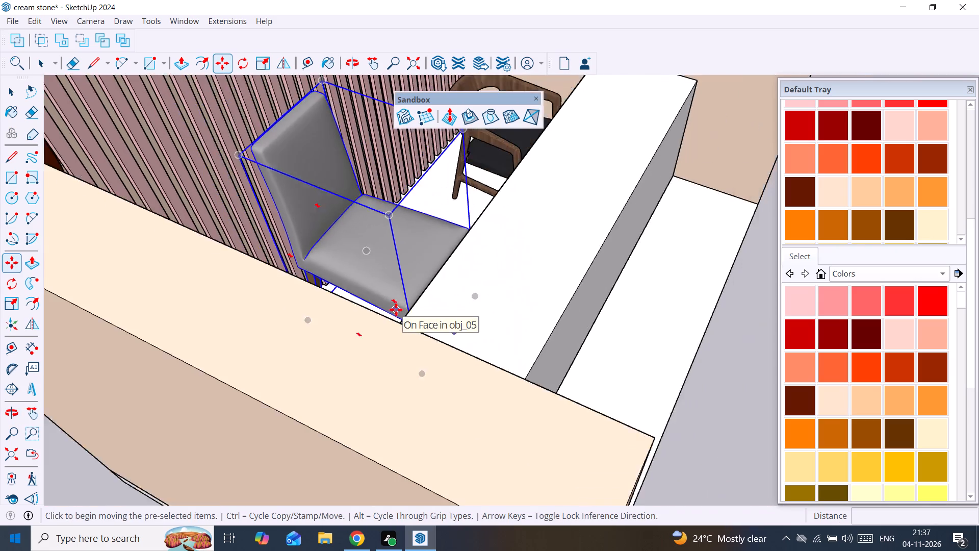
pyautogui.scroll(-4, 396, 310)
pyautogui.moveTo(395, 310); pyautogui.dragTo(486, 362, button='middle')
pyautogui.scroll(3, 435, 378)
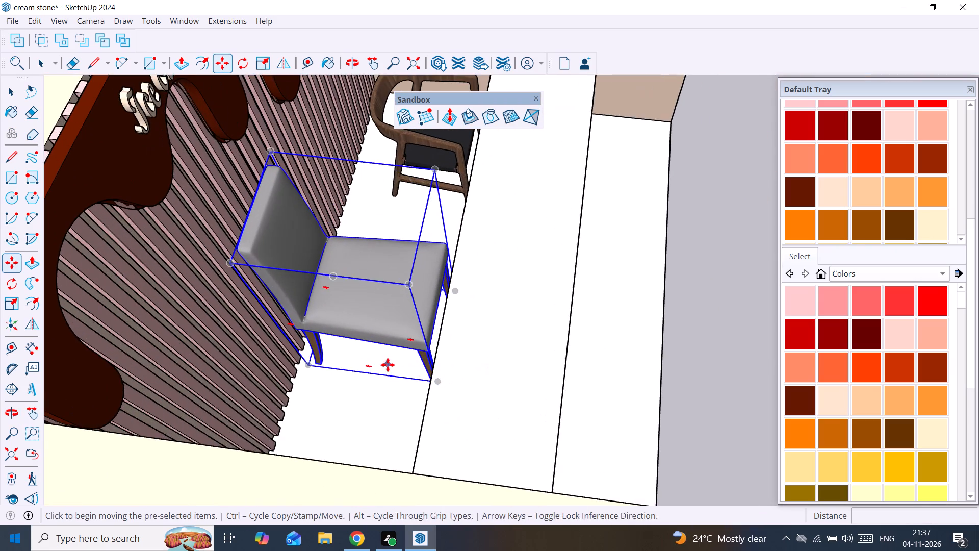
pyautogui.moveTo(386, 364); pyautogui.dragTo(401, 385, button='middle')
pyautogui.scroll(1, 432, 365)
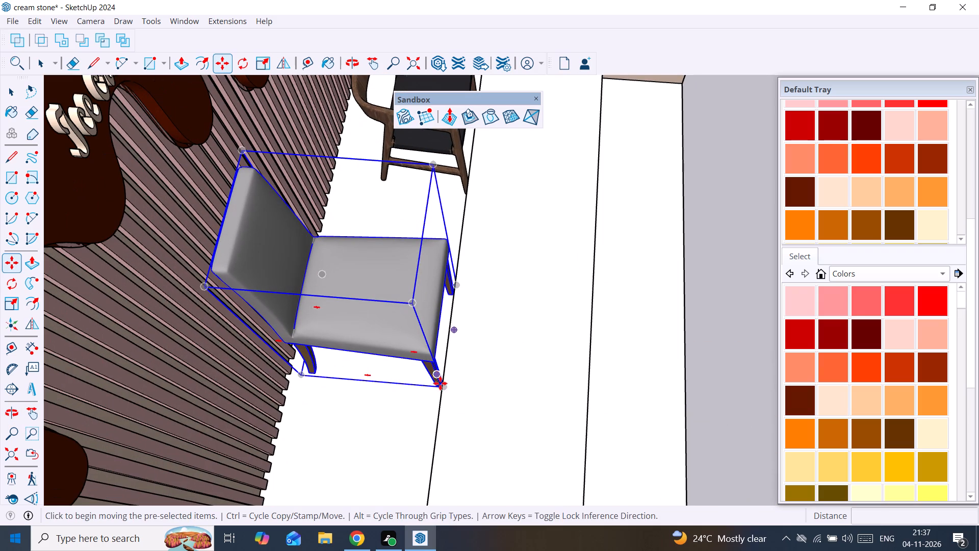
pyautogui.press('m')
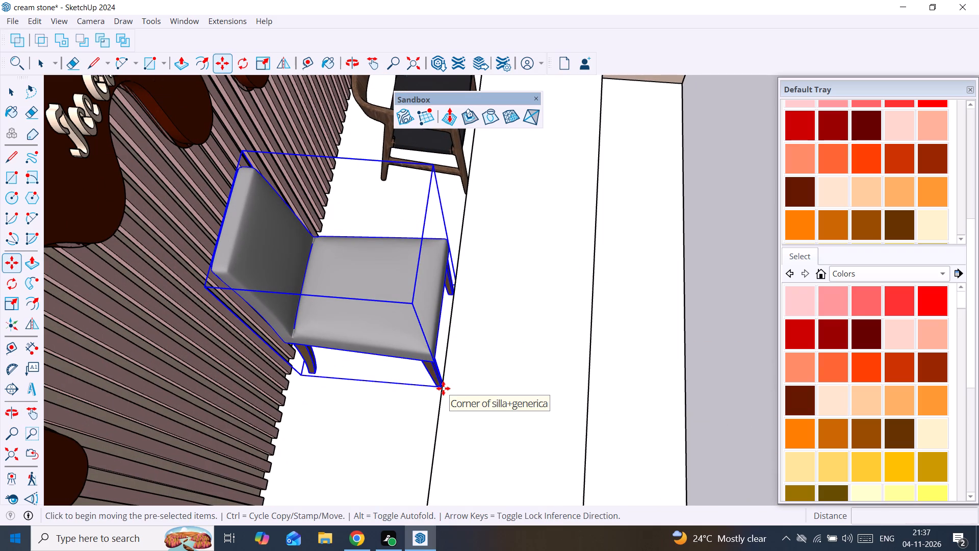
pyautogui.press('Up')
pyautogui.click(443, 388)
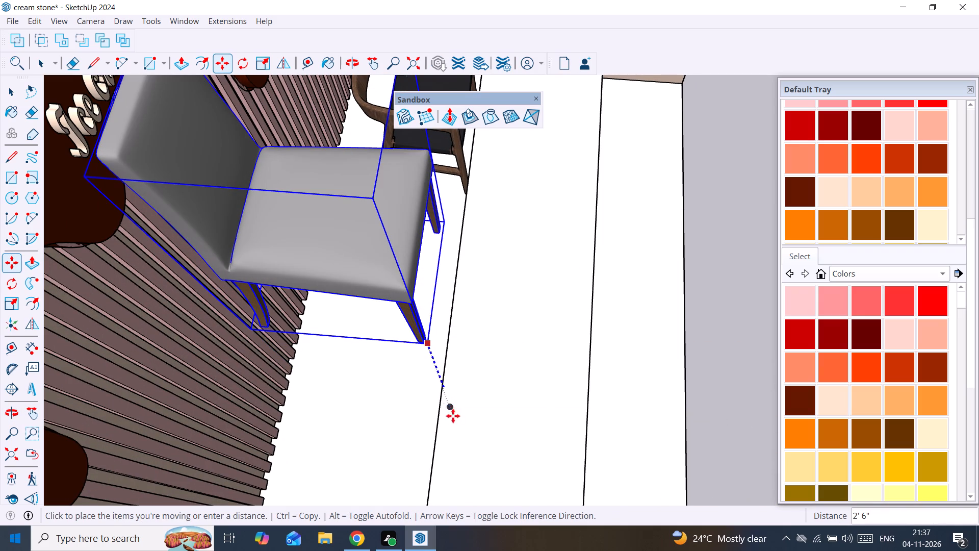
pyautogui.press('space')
# Lower the grey chair about 1 15/16" toward the booth floor, moving it by its rear leg.
pyautogui.scroll(8, 435, 373)
pyautogui.moveTo(428, 368); pyautogui.dragTo(421, 359, button='middle')
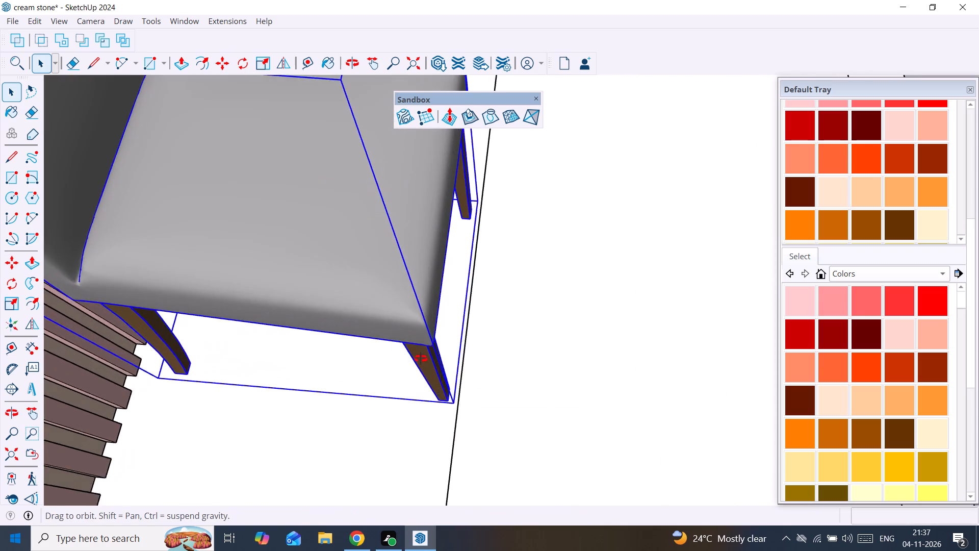
pyautogui.moveTo(421, 359); pyautogui.dragTo(417, 325, button='middle')
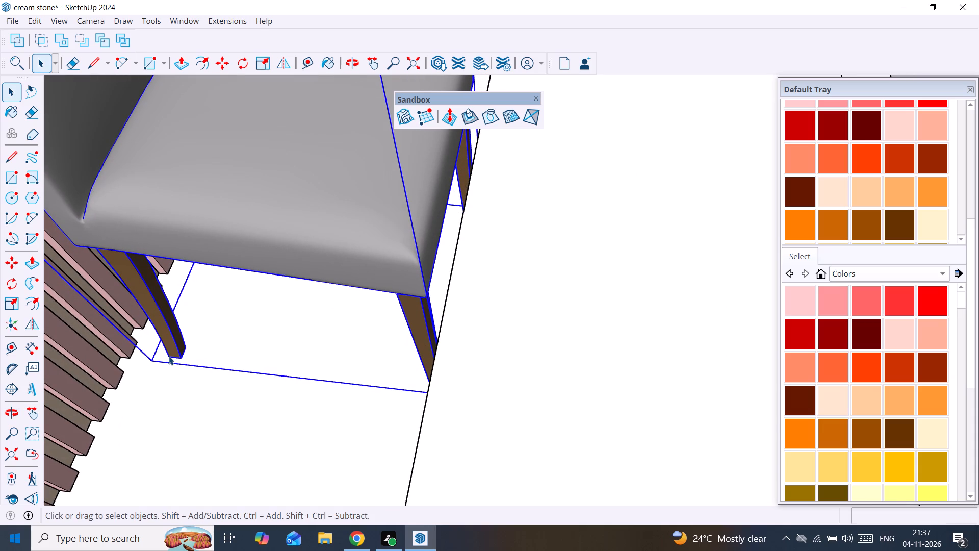
pyautogui.press('m')
pyautogui.click(171, 353)
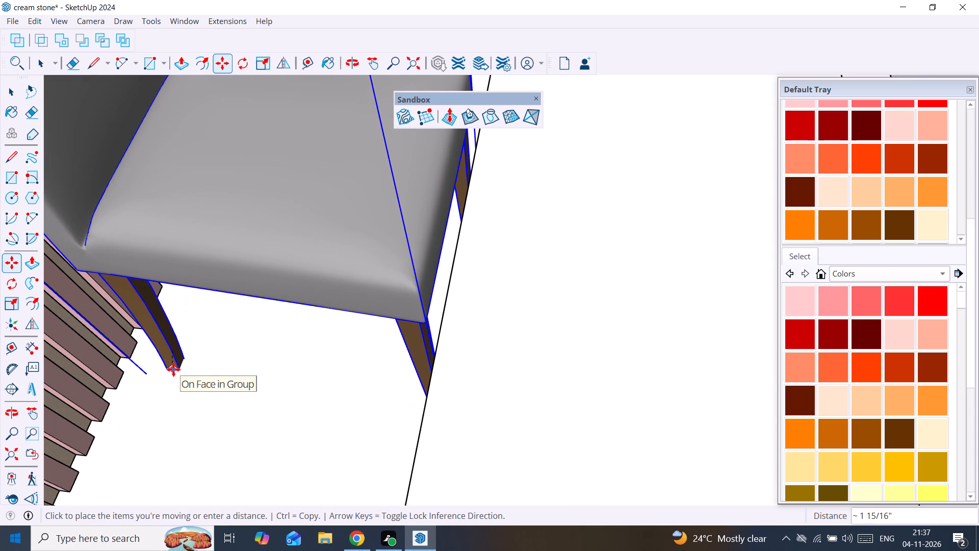
pyautogui.click(175, 368)
pyautogui.press('space')
# Raise the grey chair about 1 5/16" along the blue axis to bring its legs up to the floor surface.
pyautogui.scroll(-4, 215, 324)
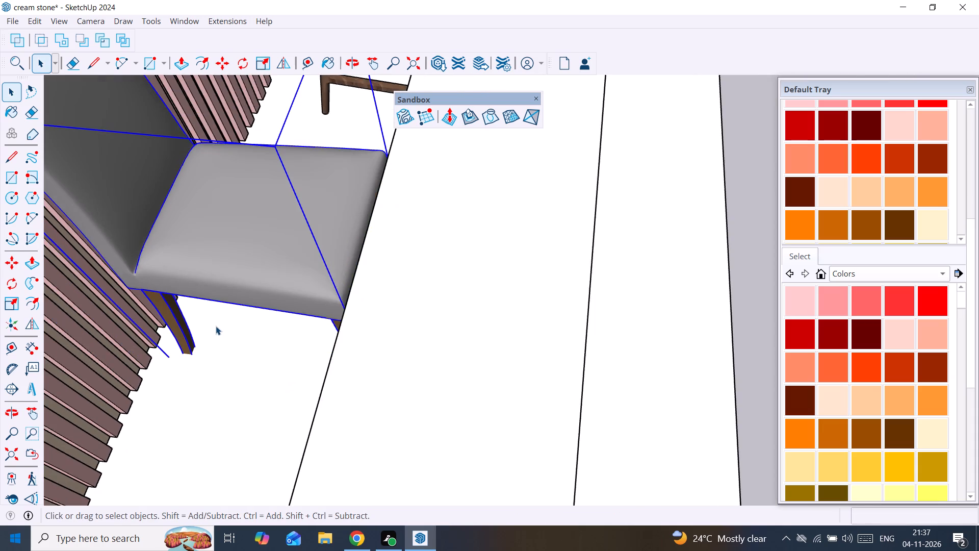
pyautogui.scroll(3, 198, 338)
pyautogui.press('m')
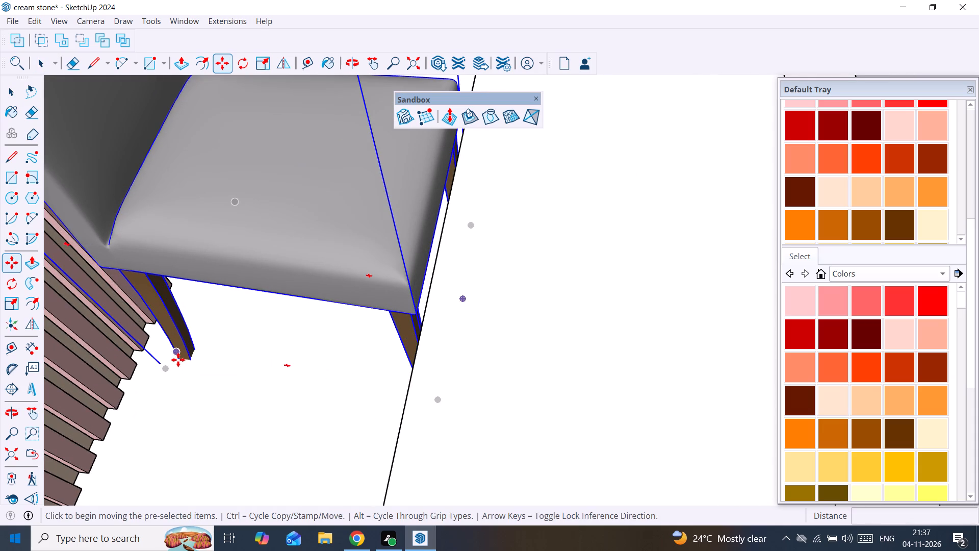
pyautogui.click(178, 360)
pyautogui.press('Up')
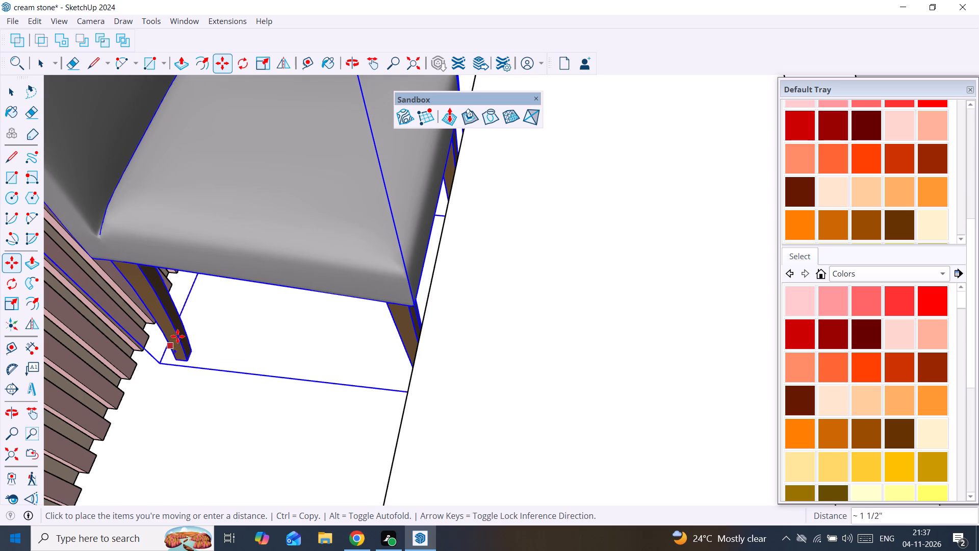
pyautogui.click(179, 340)
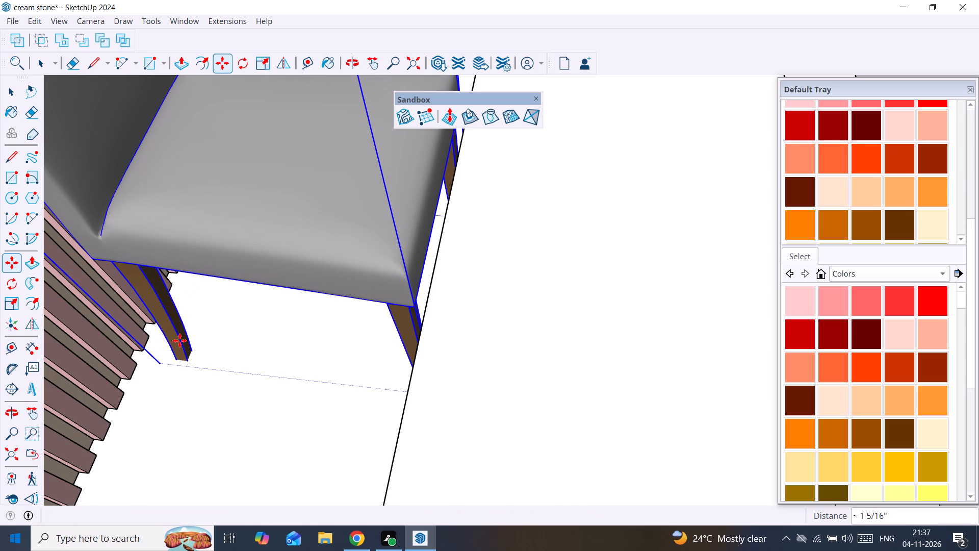
pyautogui.press('space')
# Review the placement of both chairs between the slatted wall and the counter from above.
pyautogui.scroll(-3, 179, 340)
pyautogui.moveTo(179, 340); pyautogui.dragTo(59, 355, button='middle')
pyautogui.scroll(-10, 69, 349)
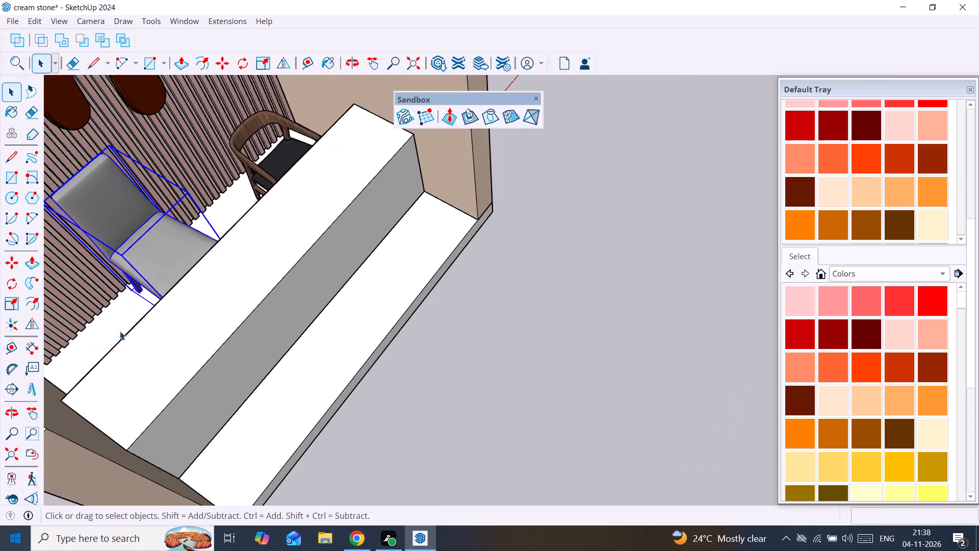
pyautogui.scroll(-4, 120, 331)
pyautogui.moveTo(137, 322); pyautogui.dragTo(340, 328, button='middle')
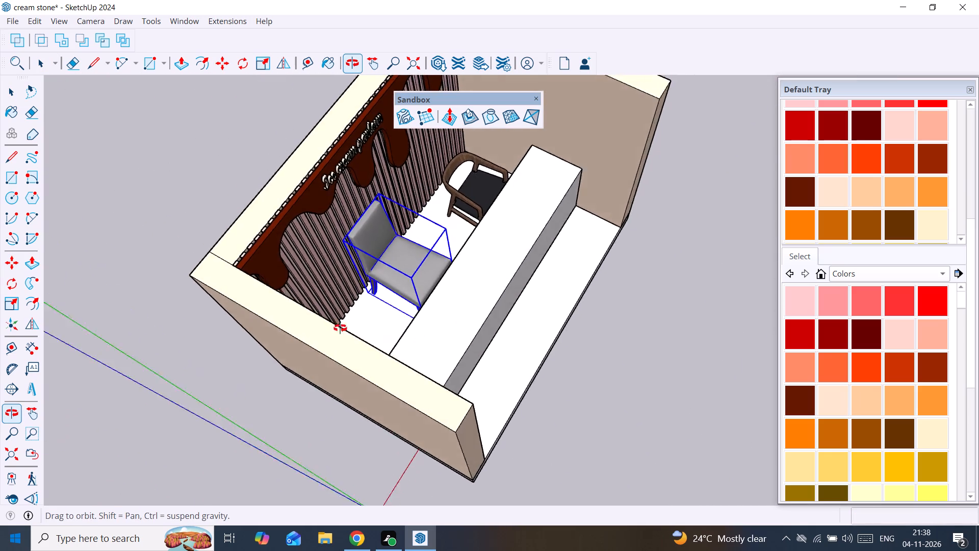
pyautogui.moveTo(340, 328); pyautogui.dragTo(305, 292, button='middle')
pyautogui.keyDown('shift'); pyautogui.moveTo(375, 281); pyautogui.dragTo(395, 374, button='middle'); pyautogui.keyUp('shift')
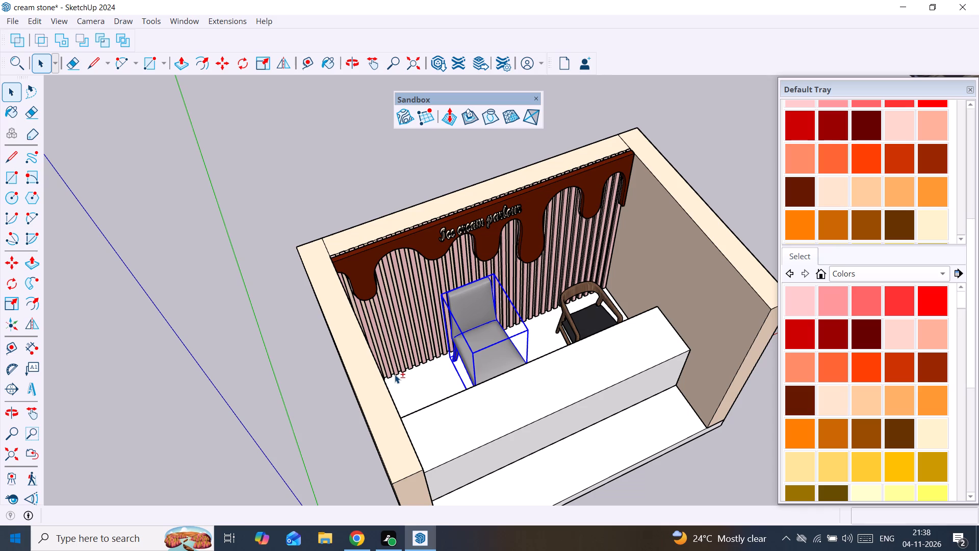
pyautogui.click(562, 309)
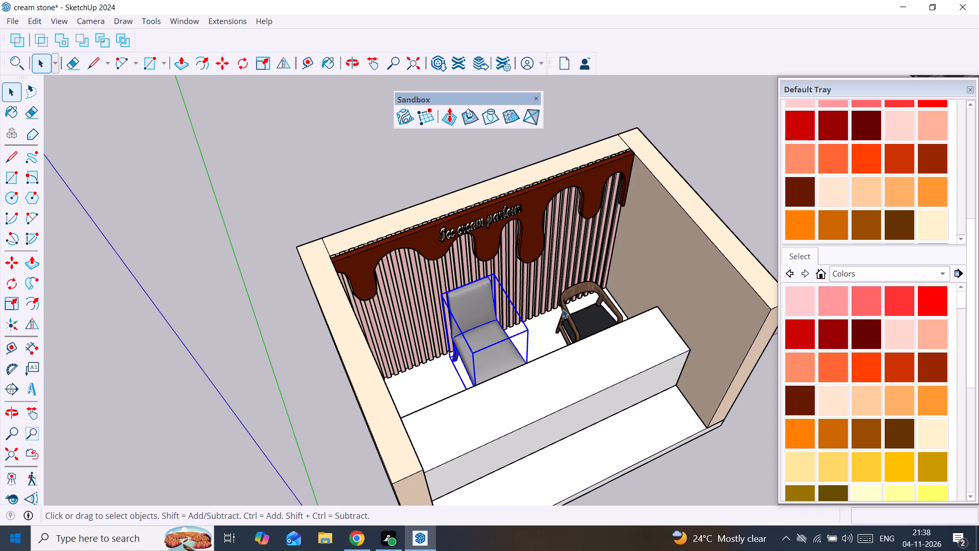
# Delete the dark wooden armchair standing beside the grey chair behind the counter.
pyautogui.press('Delete')
# Select the grey chair and examine its size and fit between the slatted wall and the counter.
pyautogui.scroll(2, 472, 336)
pyautogui.moveTo(471, 336); pyautogui.dragTo(604, 364, button='middle')
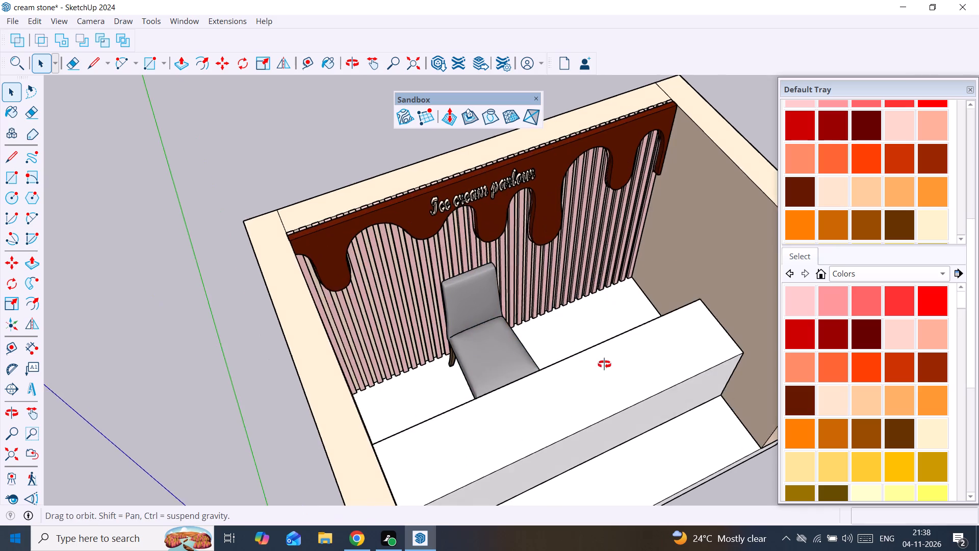
pyautogui.moveTo(604, 364); pyautogui.dragTo(695, 393, button='middle')
pyautogui.scroll(2, 551, 370)
pyautogui.click(536, 361)
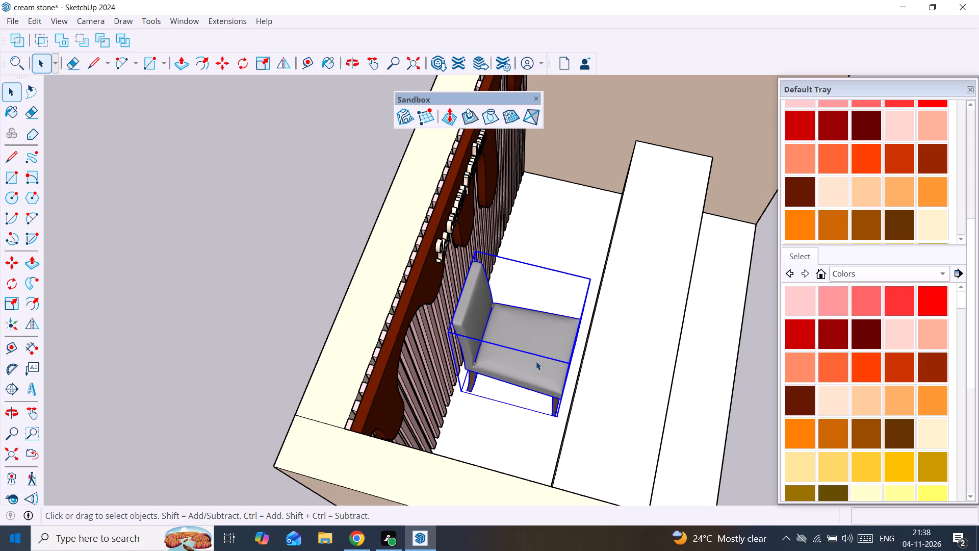
pyautogui.scroll(1, 520, 397)
pyautogui.moveTo(520, 397); pyautogui.dragTo(564, 457, button='middle')
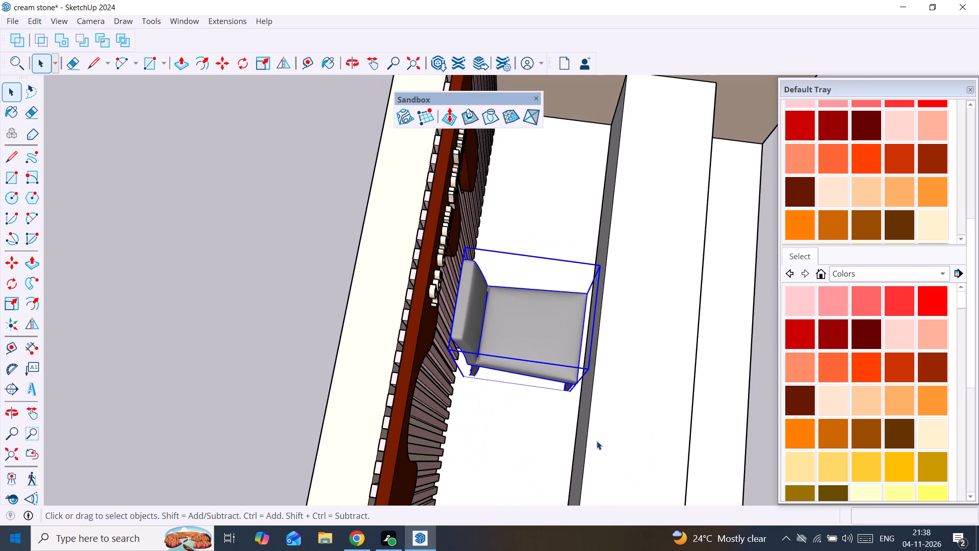
pyautogui.scroll(2, 525, 393)
pyautogui.moveTo(549, 391); pyautogui.dragTo(656, 379, button='middle')
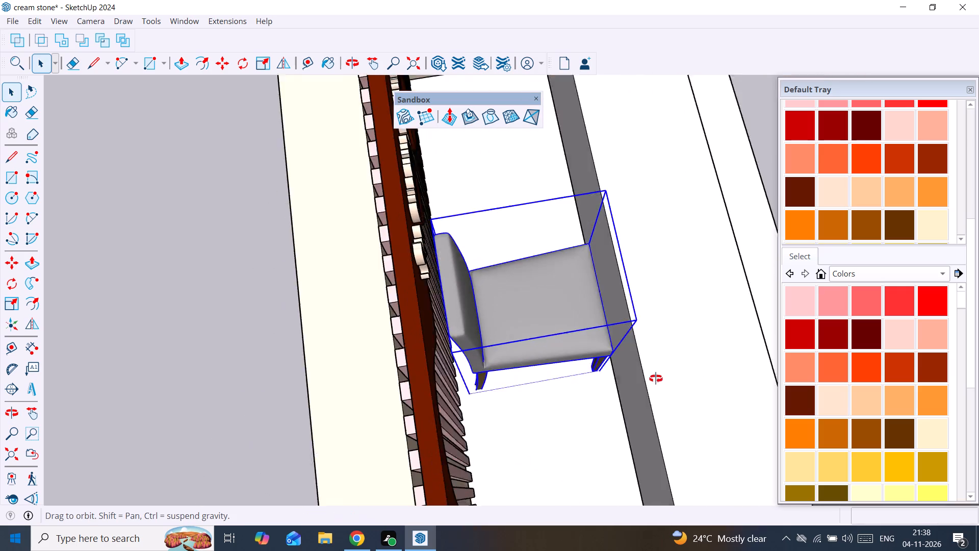
pyautogui.moveTo(656, 379); pyautogui.dragTo(575, 417, button='middle')
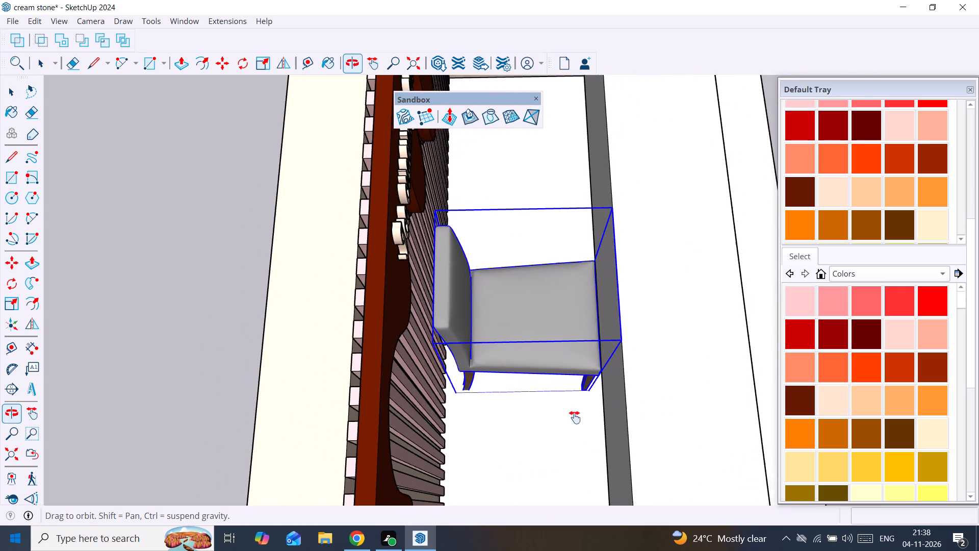
pyautogui.moveTo(575, 417); pyautogui.dragTo(567, 377, button='middle')
pyautogui.keyDown('shift'); pyautogui.moveTo(554, 370); pyautogui.dragTo(624, 132, button='middle'); pyautogui.keyUp('shift')
pyautogui.keyDown('shift'); pyautogui.scroll(1, 558, 333); pyautogui.keyUp('shift')
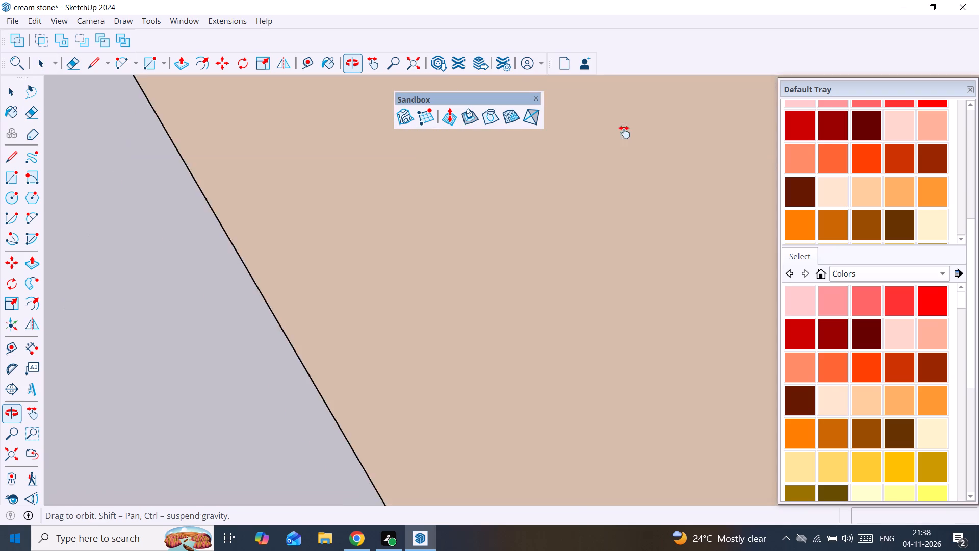
pyautogui.keyDown('shift'); pyautogui.moveTo(624, 132); pyautogui.dragTo(552, 348, button='middle'); pyautogui.keyUp('shift')
pyautogui.scroll(-10, 548, 301)
pyautogui.keyDown('shift'); pyautogui.moveTo(533, 233); pyautogui.dragTo(512, 399, button='middle'); pyautogui.keyUp('shift')
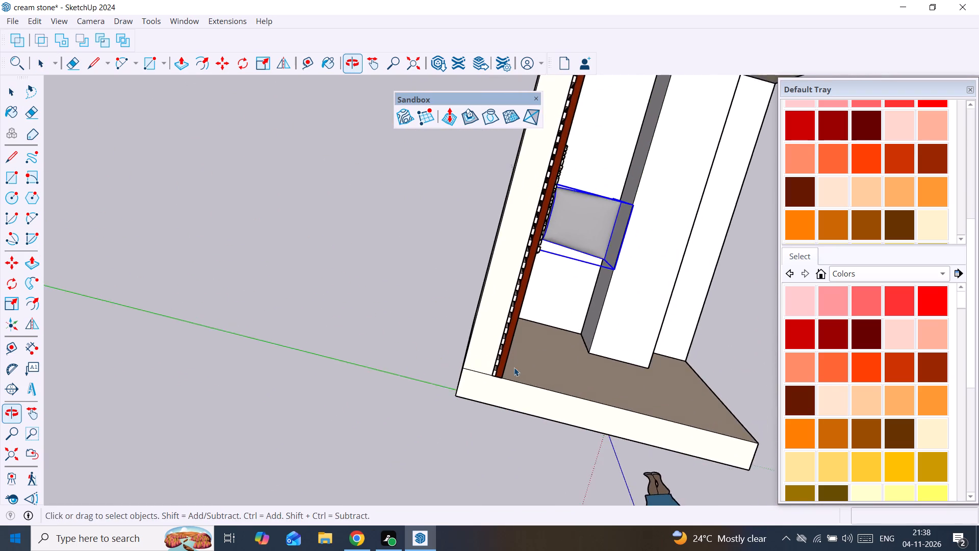
pyautogui.scroll(2, 617, 202)
pyautogui.moveTo(617, 202); pyautogui.dragTo(514, 275, button='middle')
pyautogui.moveTo(512, 275); pyautogui.dragTo(507, 136, button='middle')
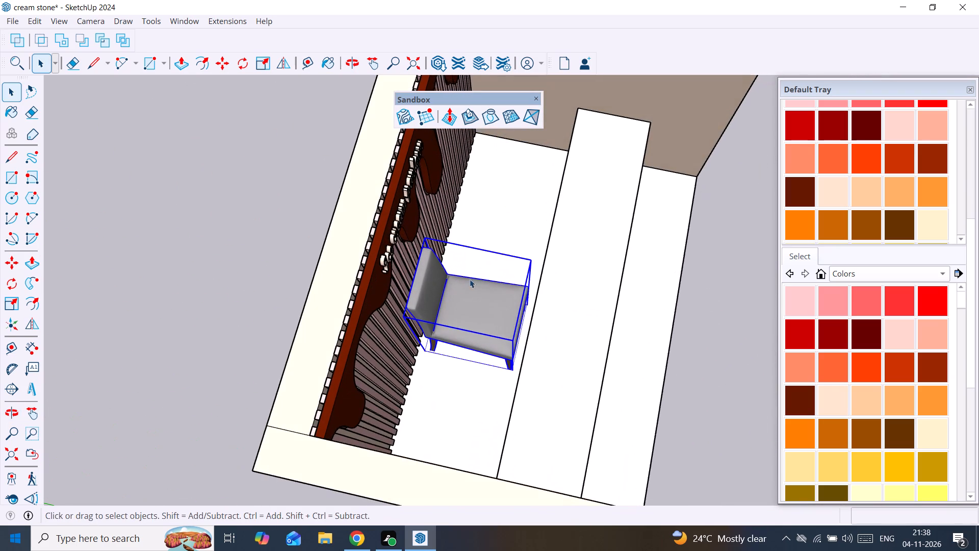
pyautogui.scroll(3, 435, 291)
pyautogui.moveTo(433, 291); pyautogui.dragTo(443, 287, button='middle')
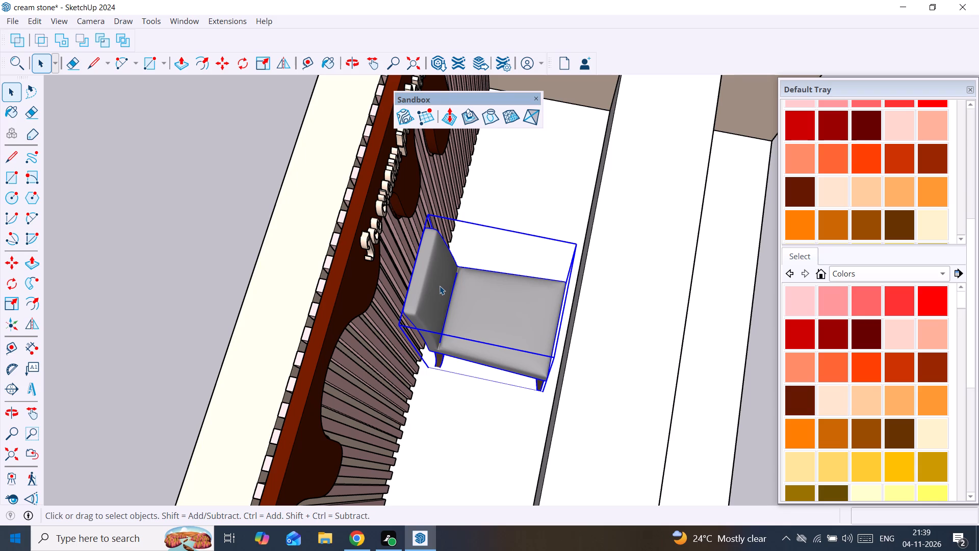
# Scale the grey chair down uniformly to about 0.73 from the top rear corner of its backrest side.
pyautogui.rightClick(0, 550)
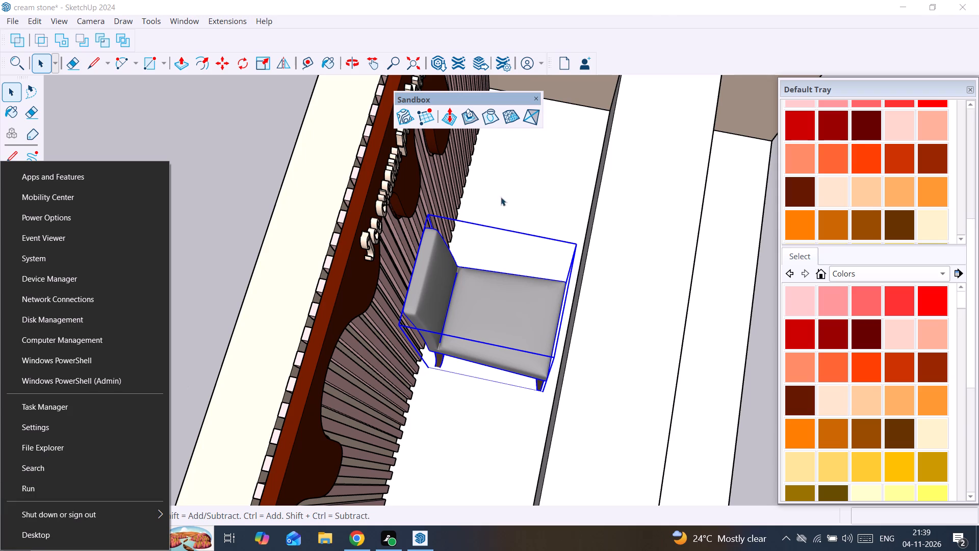
pyautogui.scroll(1, 410, 282)
pyautogui.moveTo(413, 283); pyautogui.dragTo(469, 273, button='middle')
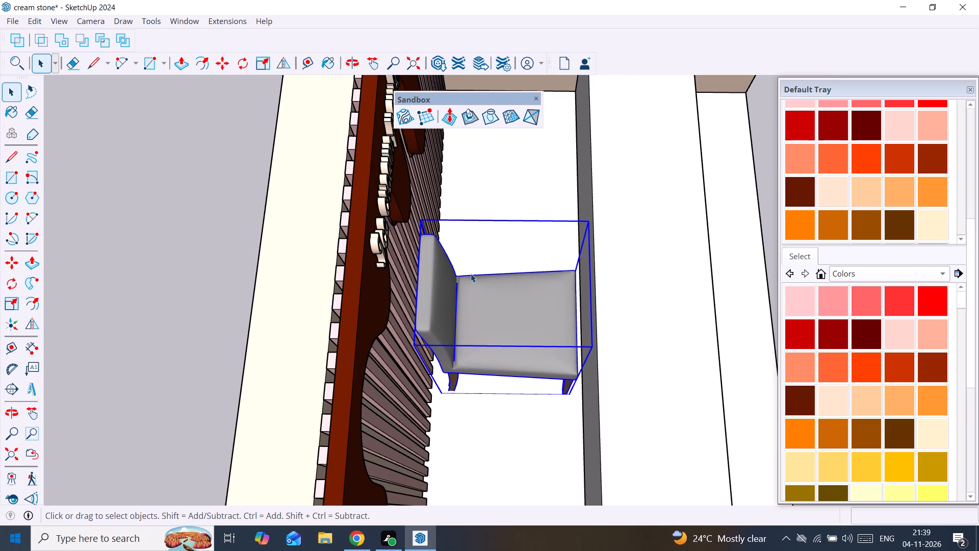
pyautogui.press('s')
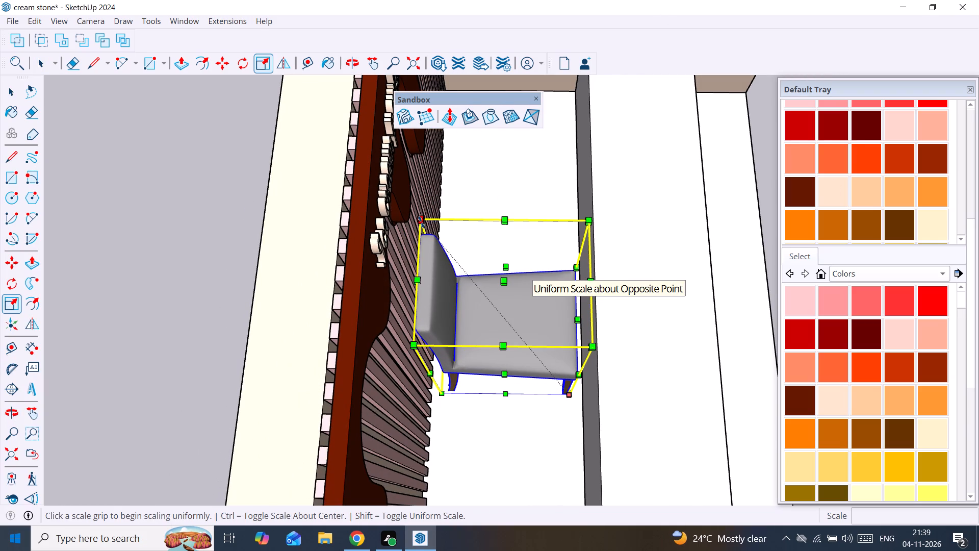
pyautogui.moveTo(421, 222); pyautogui.dragTo(529, 235)
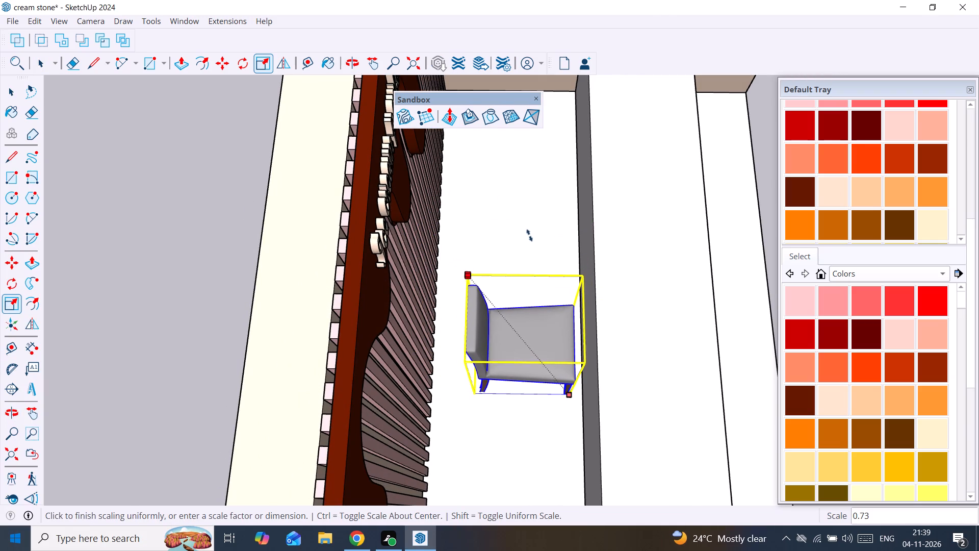
pyautogui.moveTo(529, 235); pyautogui.dragTo(532, 238)
pyautogui.moveTo(596, 300); pyautogui.dragTo(378, 285, button='middle')
pyautogui.press('space')
# Examine the grey chair's size and position relative to the slatted wall and counter from several angles.
pyautogui.scroll(-4, 368, 270)
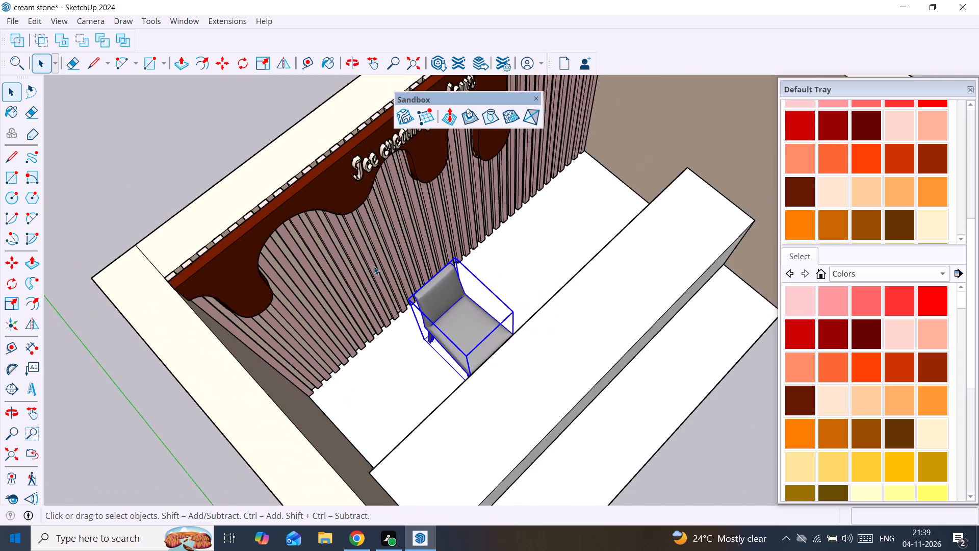
pyautogui.scroll(-3, 375, 265)
pyautogui.keyDown('shift'); pyautogui.moveTo(375, 265); pyautogui.dragTo(492, 239, button='middle'); pyautogui.keyUp('shift')
pyautogui.scroll(2, 522, 256)
pyautogui.moveTo(548, 267); pyautogui.dragTo(431, 300, button='middle')
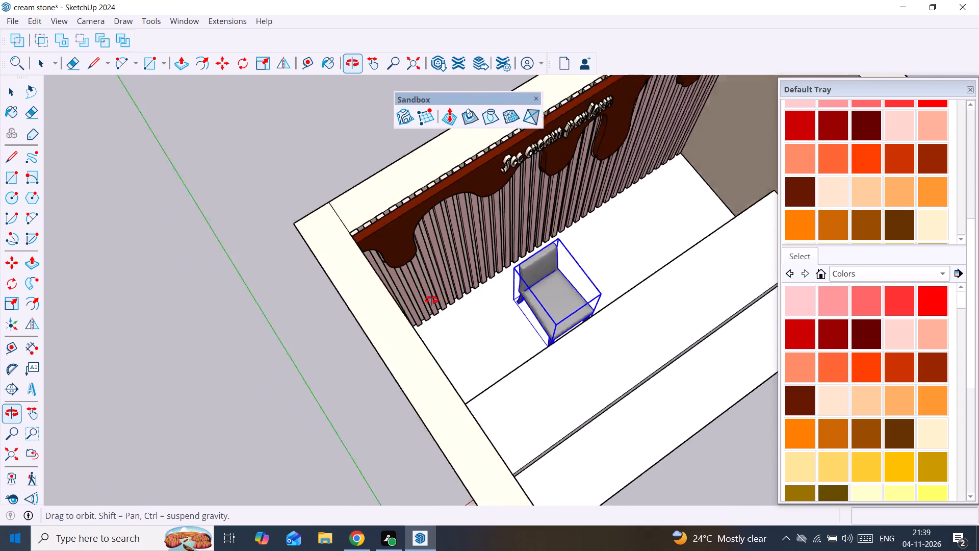
pyautogui.moveTo(431, 300); pyautogui.dragTo(416, 296, button='middle')
pyautogui.scroll(3, 504, 280)
pyautogui.scroll(1, 561, 323)
pyautogui.moveTo(561, 323); pyautogui.dragTo(496, 294, button='middle')
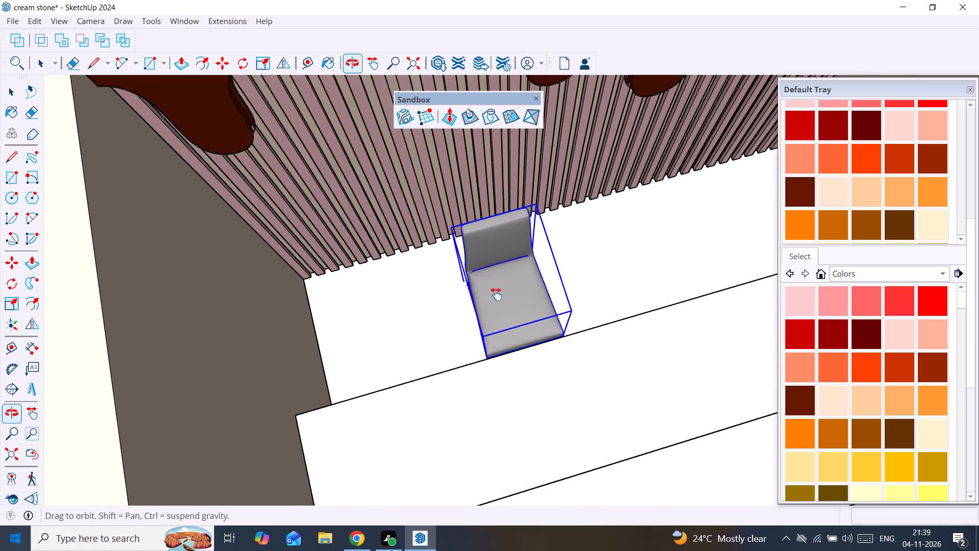
pyautogui.moveTo(496, 294); pyautogui.dragTo(494, 293, button='middle')
pyautogui.moveTo(494, 293); pyautogui.dragTo(444, 275, button='middle')
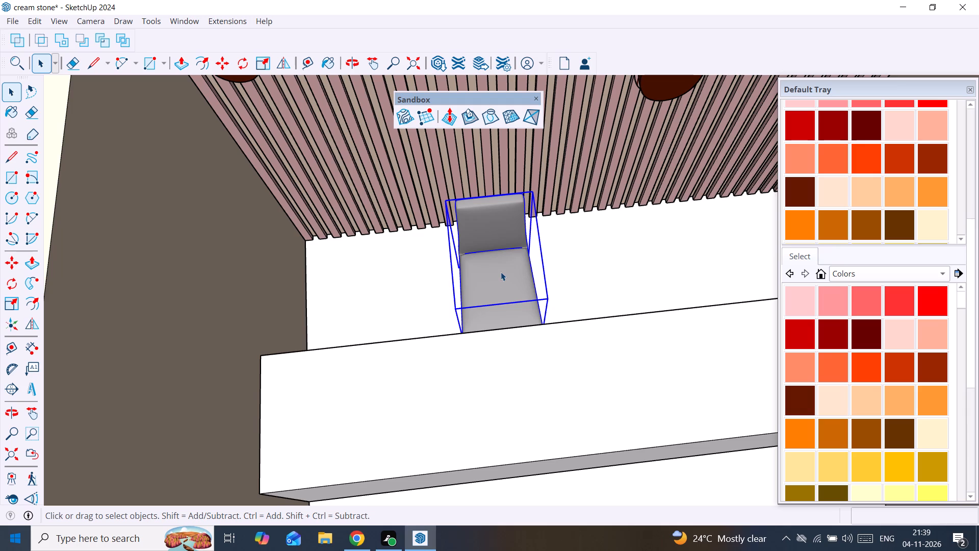
# Move the grey chair about 10" along the green axis, away from the counter toward the slatted wall.
pyautogui.click(503, 245)
pyautogui.moveTo(503, 246); pyautogui.dragTo(876, 263, button='middle')
pyautogui.middleClick(878, 263)
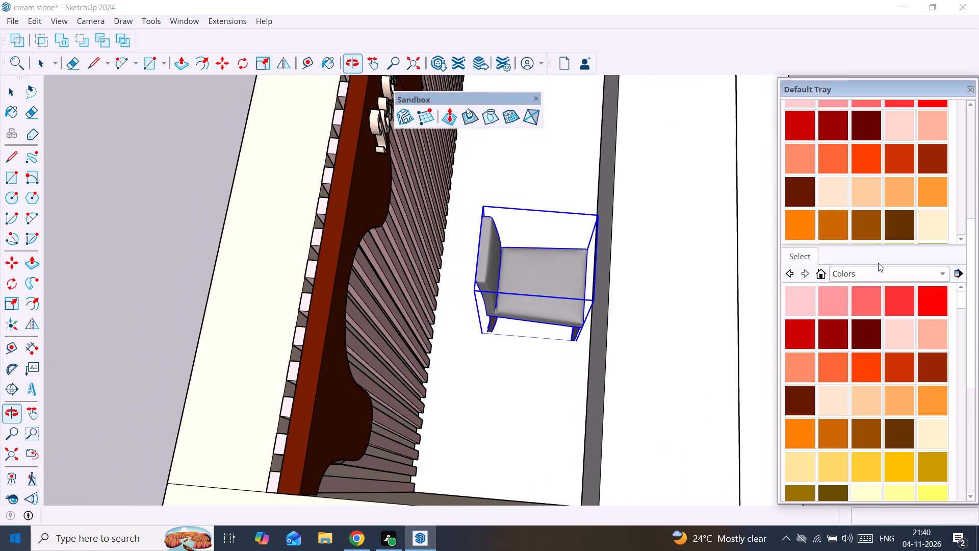
pyautogui.scroll(1, 479, 329)
pyautogui.moveTo(488, 328); pyautogui.dragTo(515, 319, button='middle')
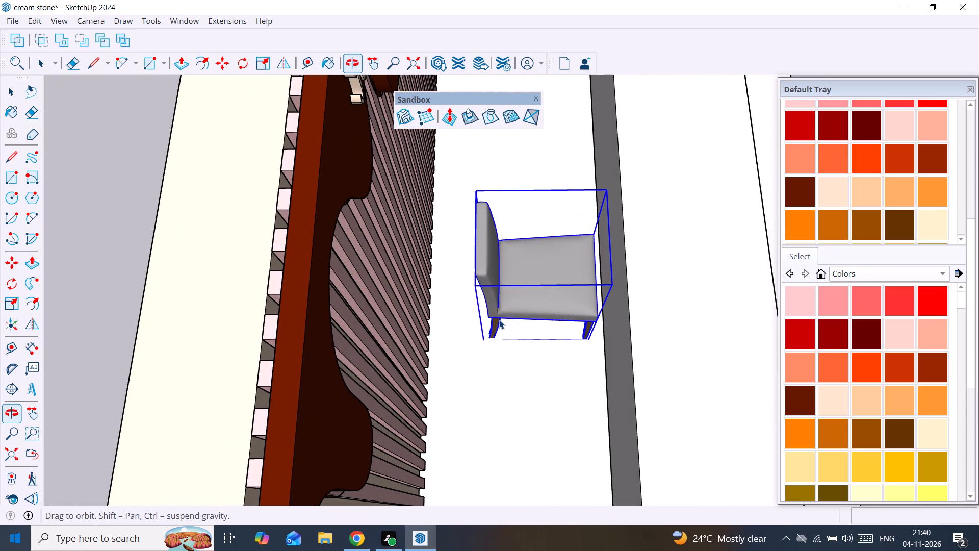
pyautogui.press('m')
pyautogui.click(484, 341)
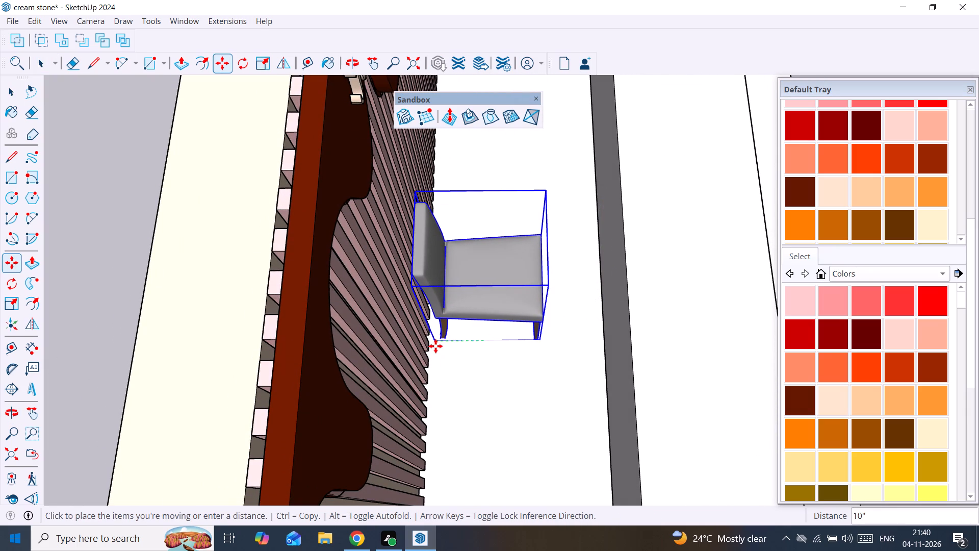
pyautogui.click(431, 346)
pyautogui.press('space')
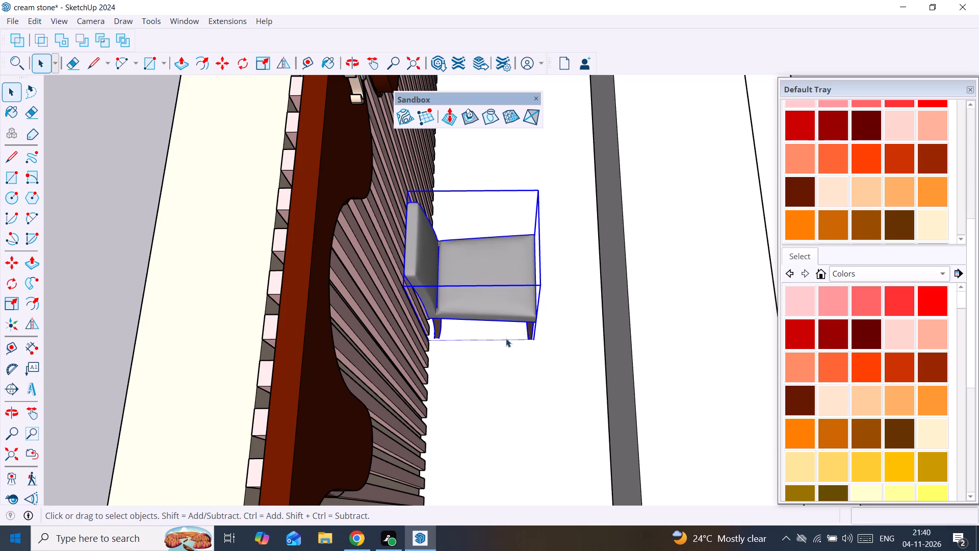
# Inspect the grey chair's proportions, its legs on the floor and its backrest against the slatted wall.
pyautogui.moveTo(524, 334); pyautogui.dragTo(328, 297, button='middle')
pyautogui.scroll(1, 525, 334)
pyautogui.scroll(-7, 328, 297)
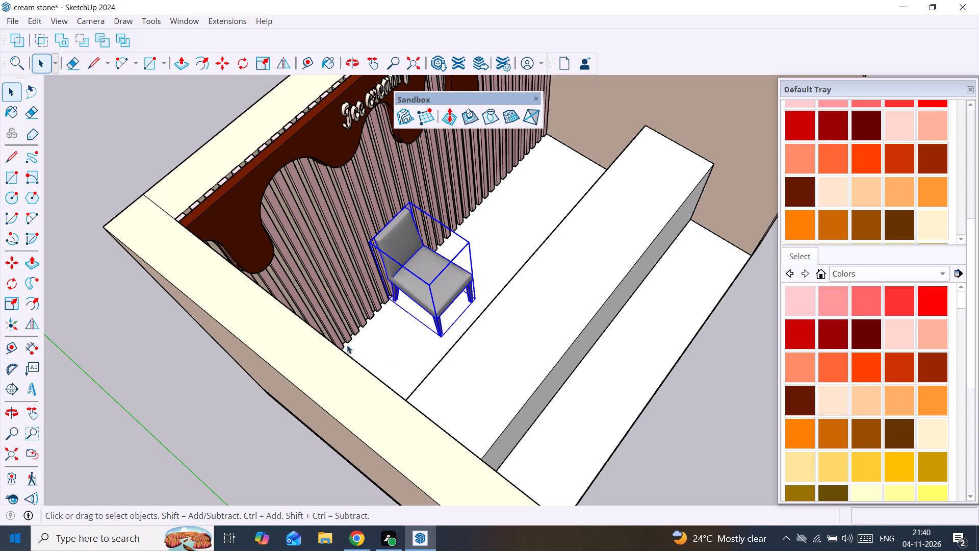
pyautogui.moveTo(453, 246); pyautogui.dragTo(483, 241, button='middle')
pyautogui.moveTo(483, 241); pyautogui.dragTo(638, 317, button='middle')
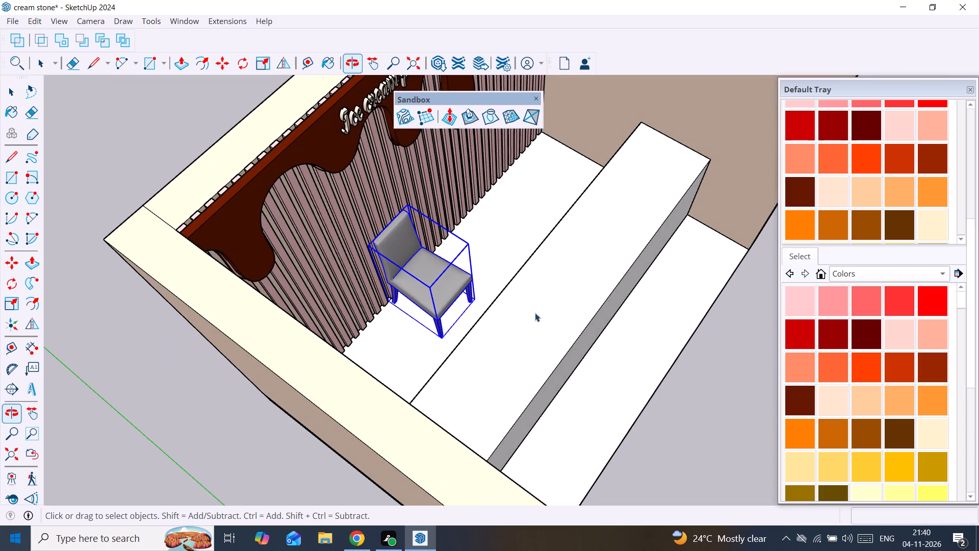
pyautogui.scroll(2, 425, 238)
pyautogui.scroll(-6, 426, 238)
pyautogui.scroll(4, 430, 239)
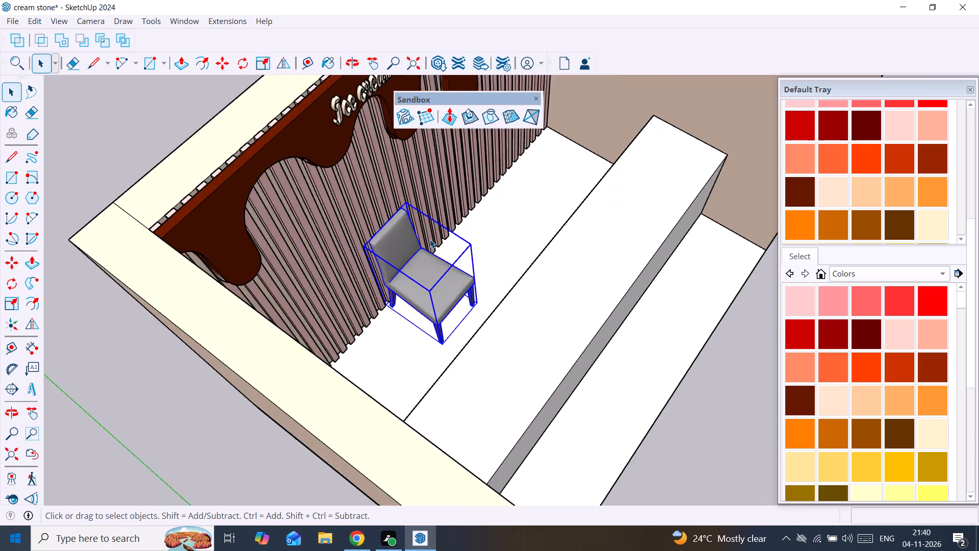
pyautogui.moveTo(431, 239); pyautogui.dragTo(457, 308, button='middle')
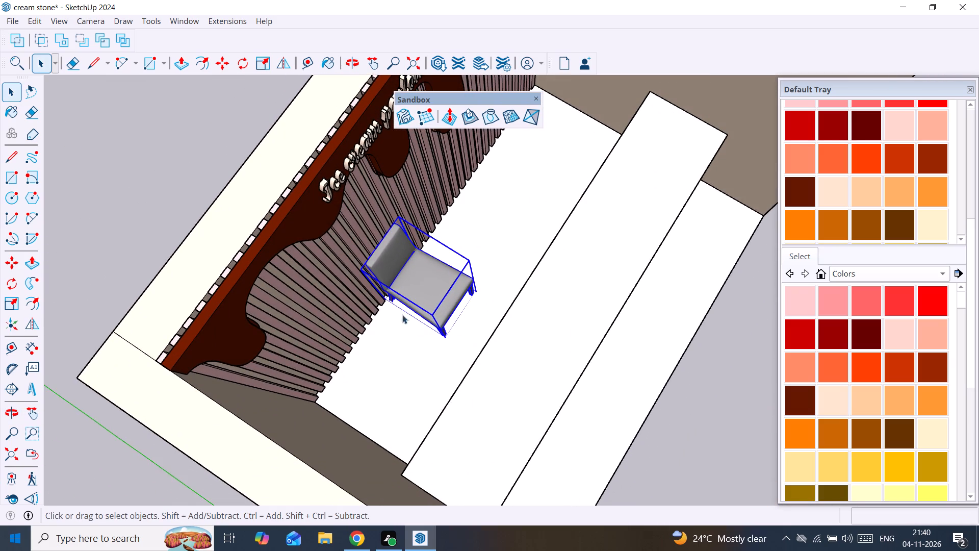
pyautogui.scroll(1, 375, 317)
pyautogui.scroll(1, 403, 286)
pyautogui.moveTo(403, 286); pyautogui.dragTo(414, 259, button='middle')
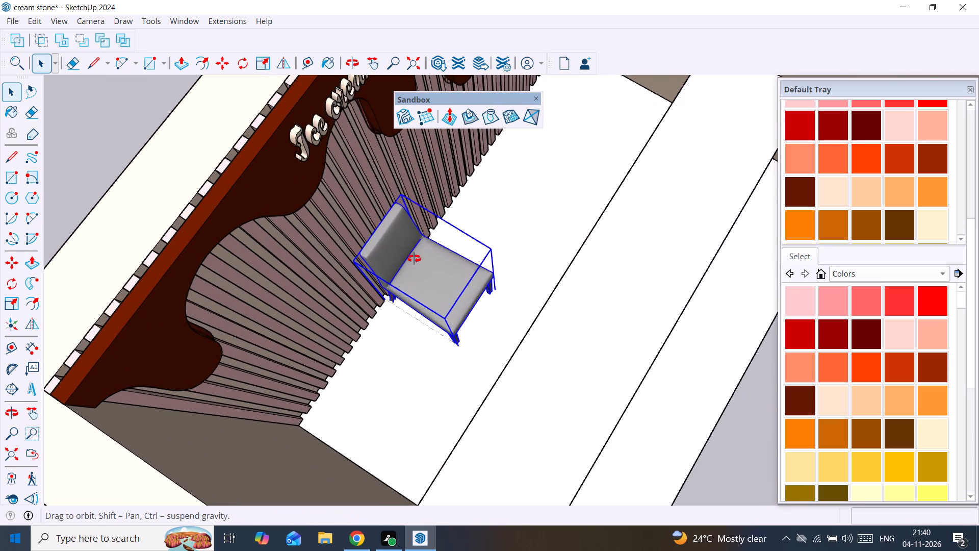
pyautogui.moveTo(414, 259); pyautogui.dragTo(425, 207, button='middle')
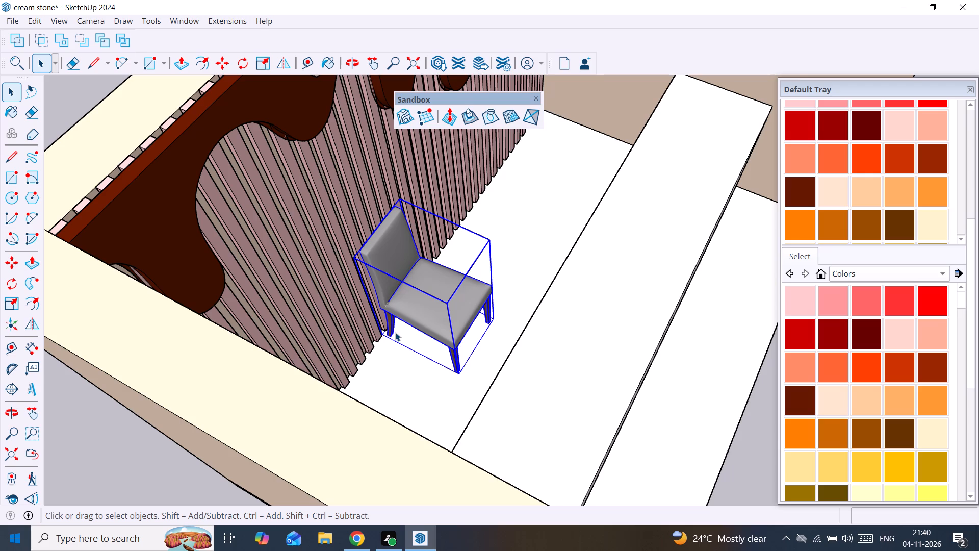
pyautogui.scroll(2, 395, 335)
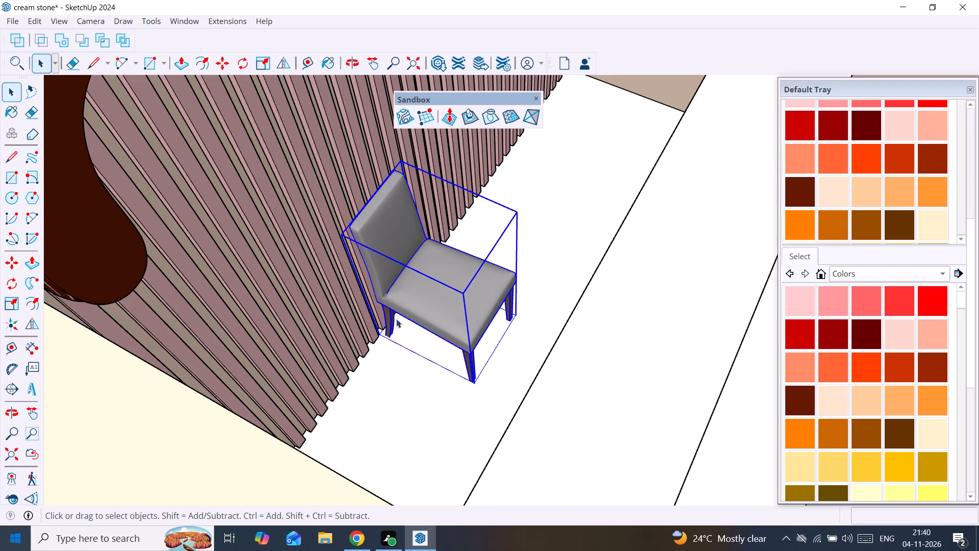
pyautogui.moveTo(408, 372); pyautogui.dragTo(585, 380, button='middle')
pyautogui.scroll(1, 556, 333)
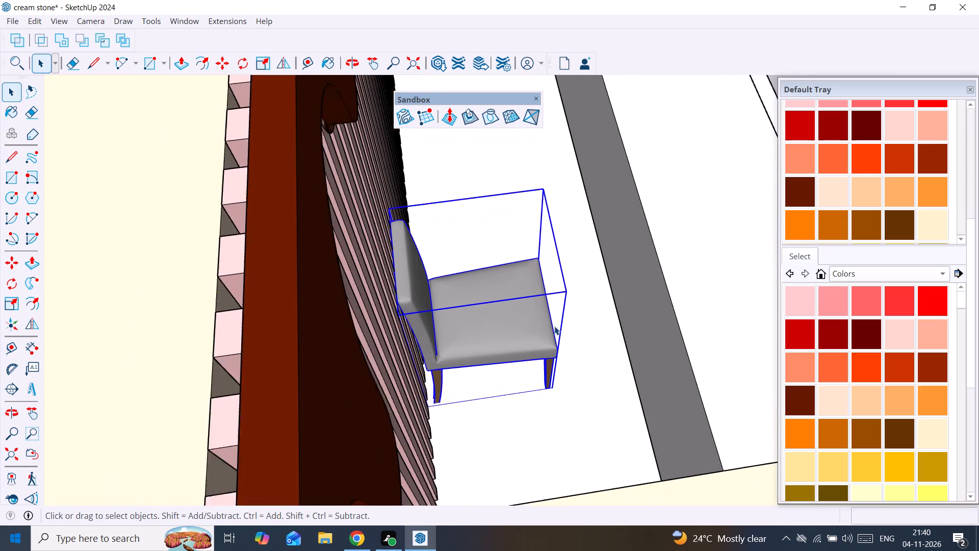
pyautogui.scroll(1, 554, 326)
pyautogui.moveTo(548, 323); pyautogui.dragTo(402, 369, button='middle')
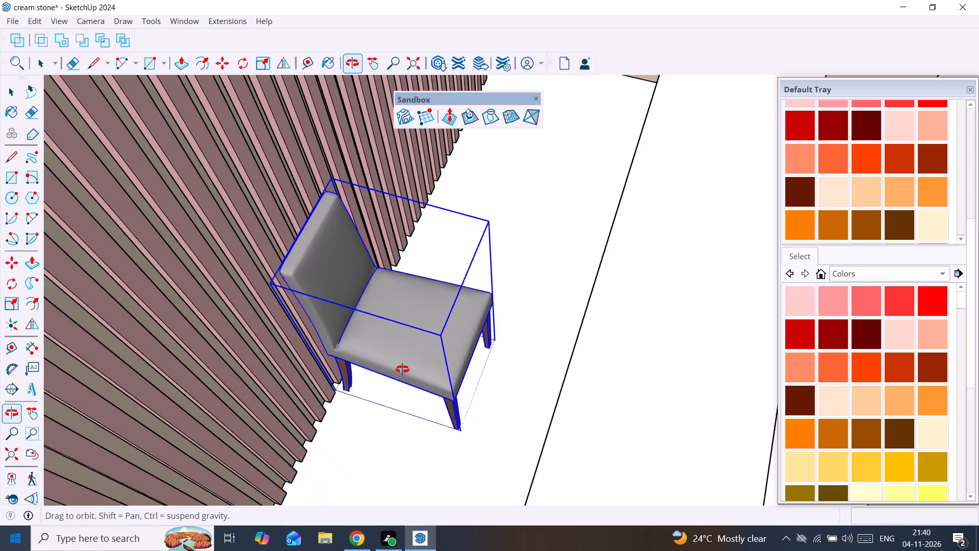
pyautogui.moveTo(402, 369); pyautogui.dragTo(439, 363, button='middle')
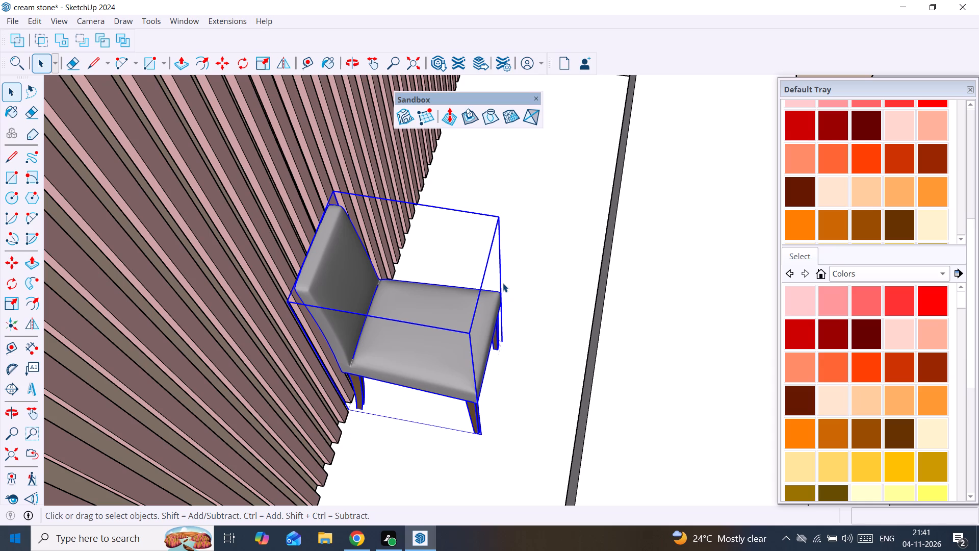
# Scale the grey chair's depth to 0.80 along the green axis from its front face.
pyautogui.press('s')
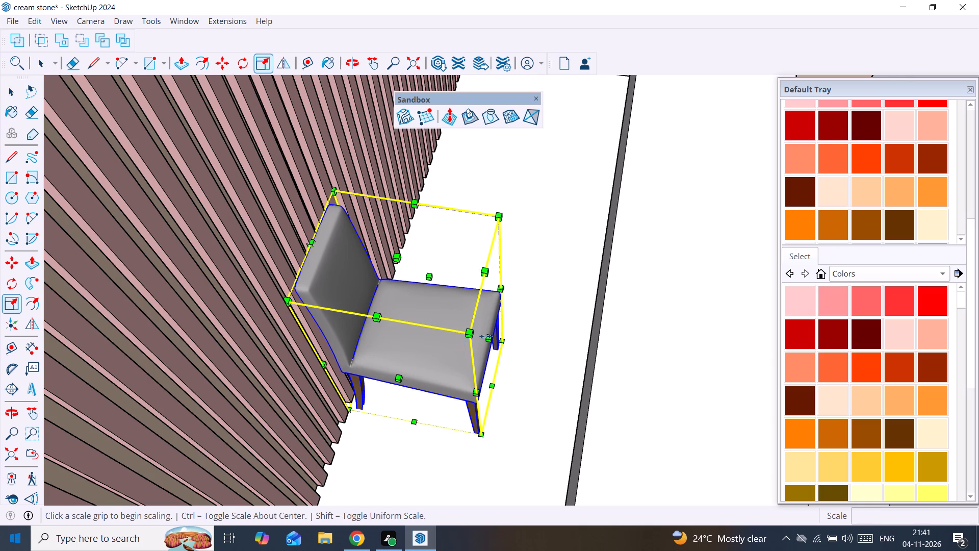
pyautogui.scroll(2, 485, 336)
pyautogui.moveTo(485, 336); pyautogui.dragTo(453, 332)
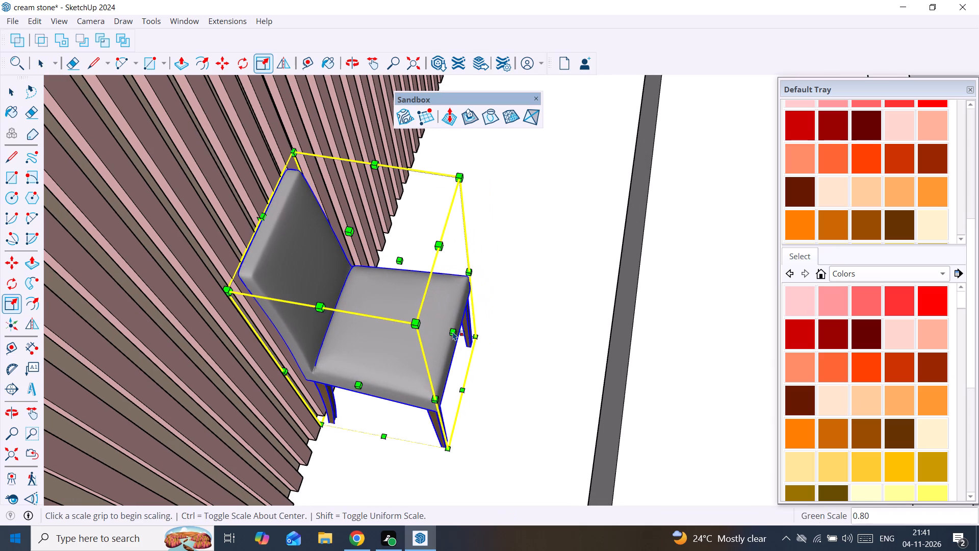
pyautogui.press('space')
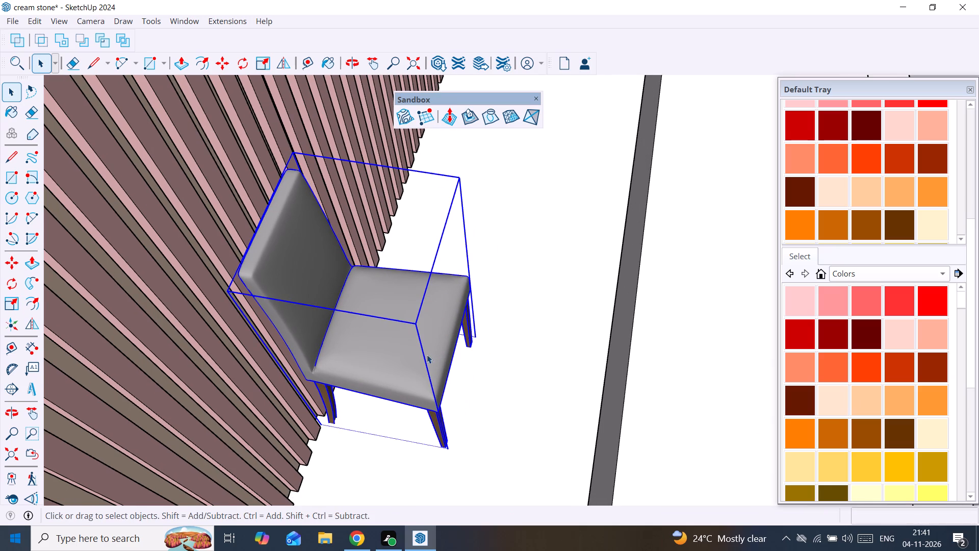
# Examine the rescaled grey chair's size and position between the slatted wall and the counter.
pyautogui.press('s')
pyautogui.moveTo(358, 388); pyautogui.dragTo(352, 403)
pyautogui.press('space')
pyautogui.scroll(-15, 352, 402)
pyautogui.moveTo(385, 392); pyautogui.dragTo(370, 392, button='middle')
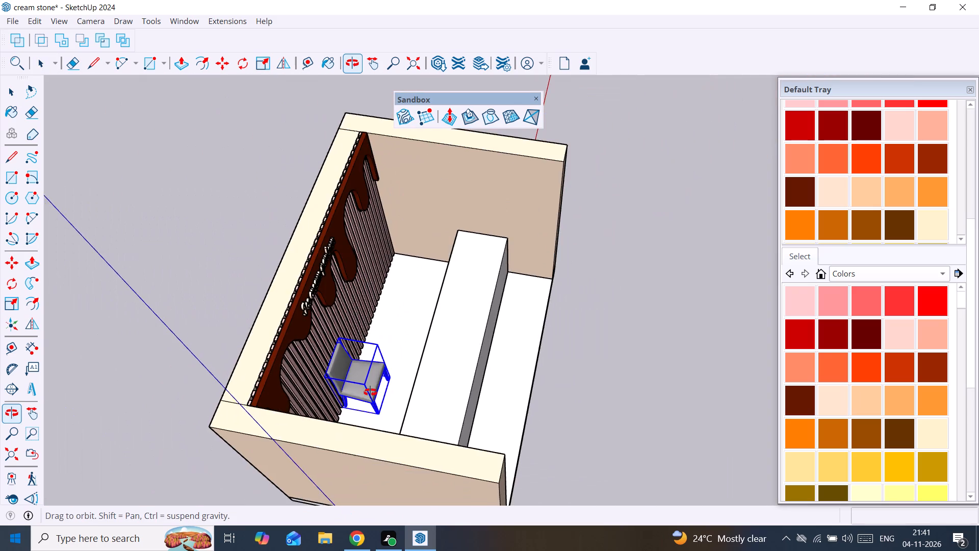
pyautogui.moveTo(370, 392); pyautogui.dragTo(184, 380, button='middle')
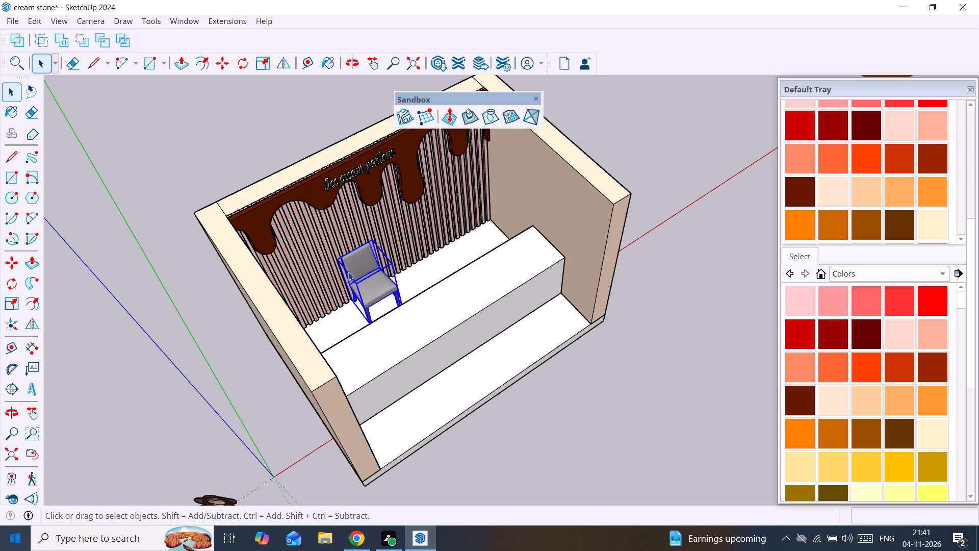
pyautogui.scroll(-4, 356, 268)
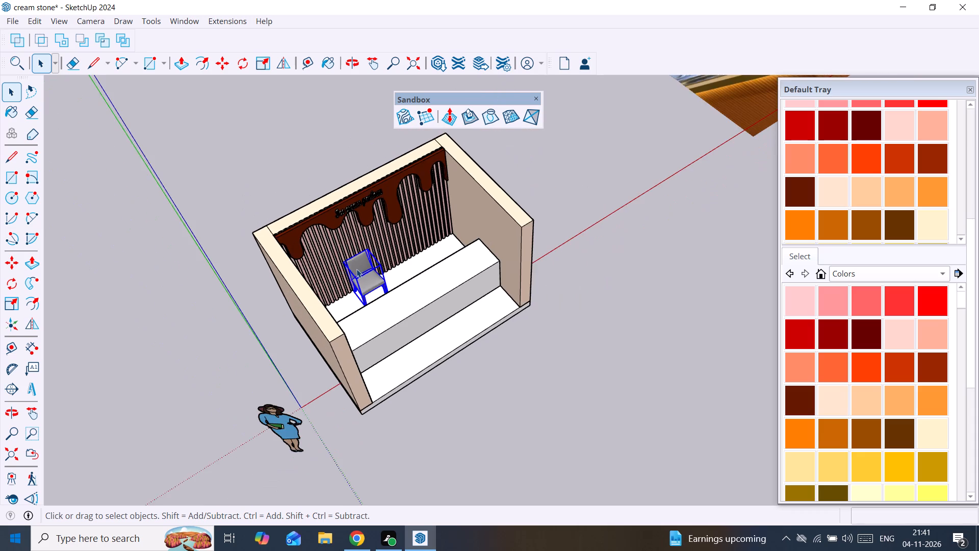
pyautogui.moveTo(356, 270); pyautogui.dragTo(354, 313, button='middle')
pyautogui.scroll(1, 391, 291)
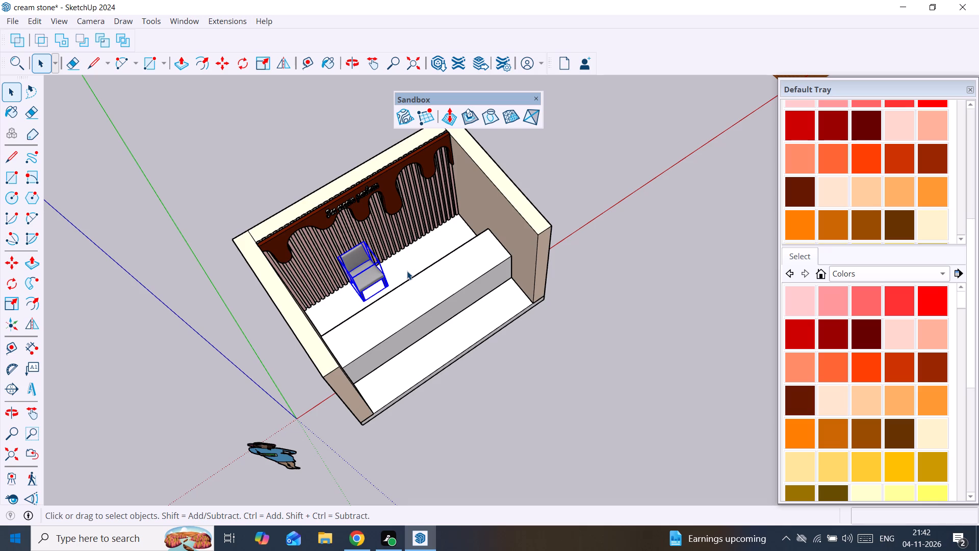
pyautogui.scroll(1, 363, 245)
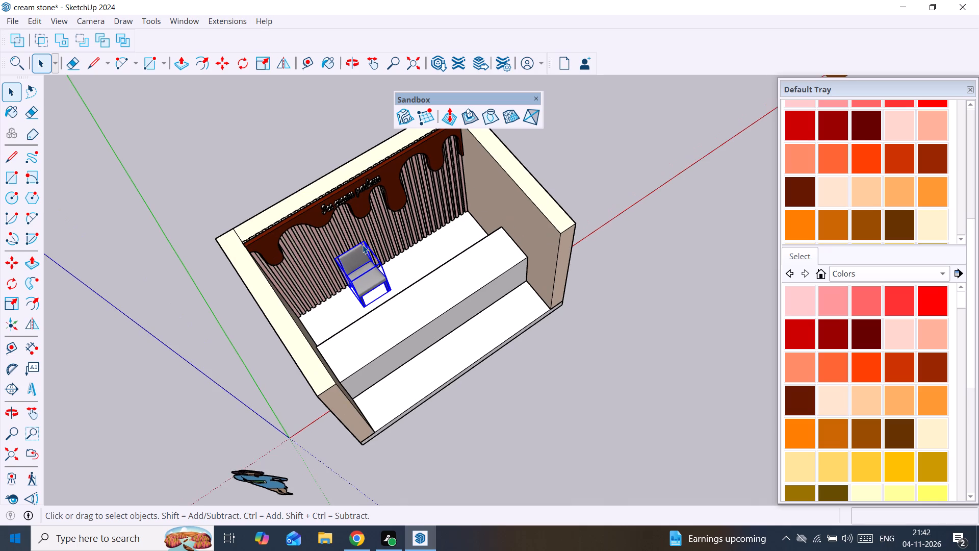
pyautogui.scroll(-2, 352, 244)
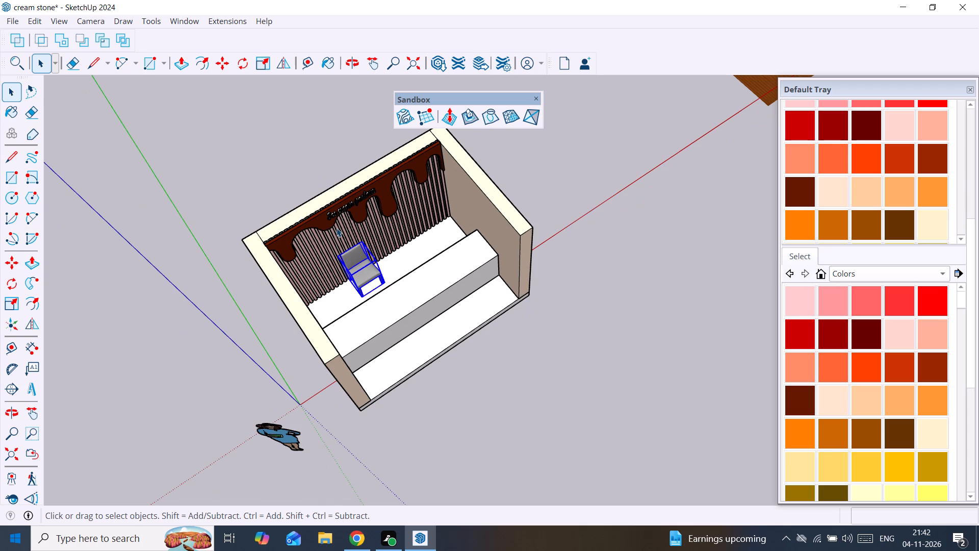
# Move the grey chair about 1' 1" along the slatted wall toward the nearer side wall.
pyautogui.moveTo(382, 222); pyautogui.dragTo(457, 201, button='middle')
pyautogui.moveTo(372, 184); pyautogui.dragTo(508, 184, button='middle')
pyautogui.scroll(4, 439, 157)
pyautogui.scroll(3, 407, 324)
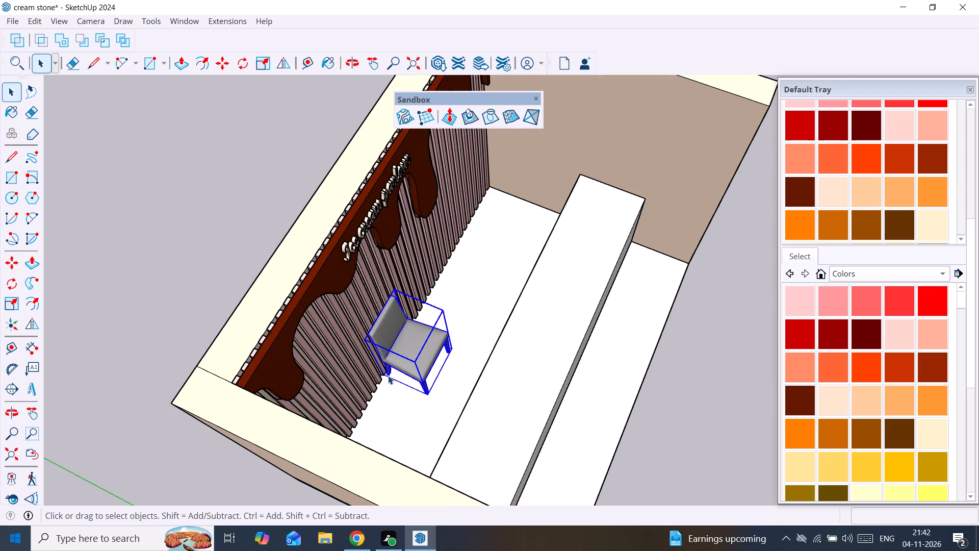
pyautogui.press('m')
pyautogui.click(386, 373)
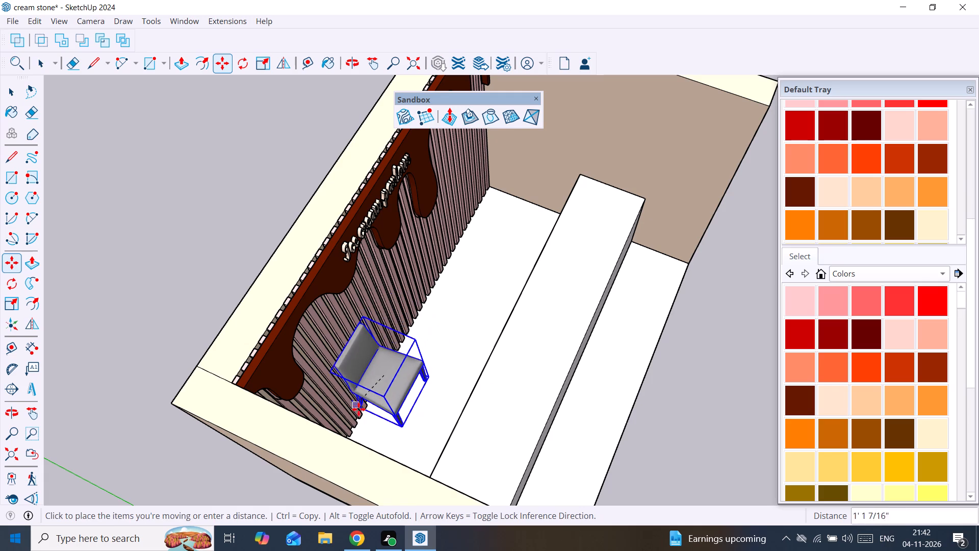
pyautogui.click(362, 413)
# Copy the grey chair about 6' 2" along the red axis to the other end of the slatted wall.
pyautogui.scroll(6, 400, 392)
pyautogui.moveTo(411, 386); pyautogui.dragTo(285, 388, button='middle')
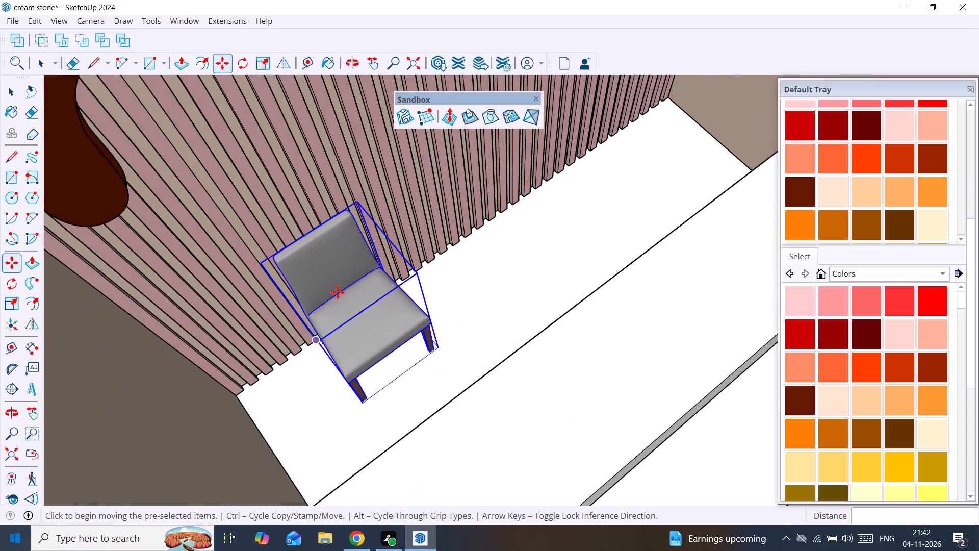
pyautogui.scroll(-4, 338, 292)
pyautogui.keyDown('shift'); pyautogui.moveTo(404, 332); pyautogui.dragTo(315, 375, button='middle'); pyautogui.keyUp('shift')
pyautogui.scroll(2, 361, 326)
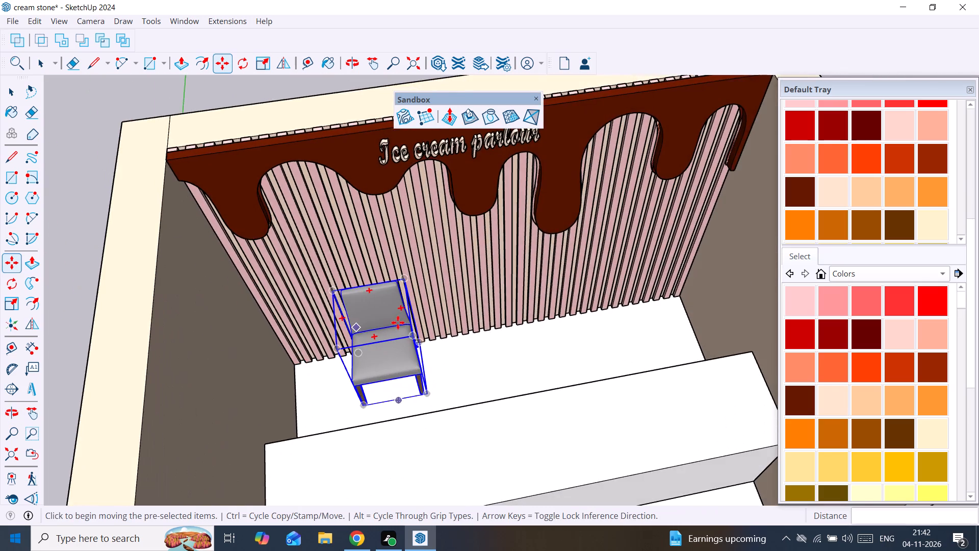
pyautogui.scroll(1, 398, 322)
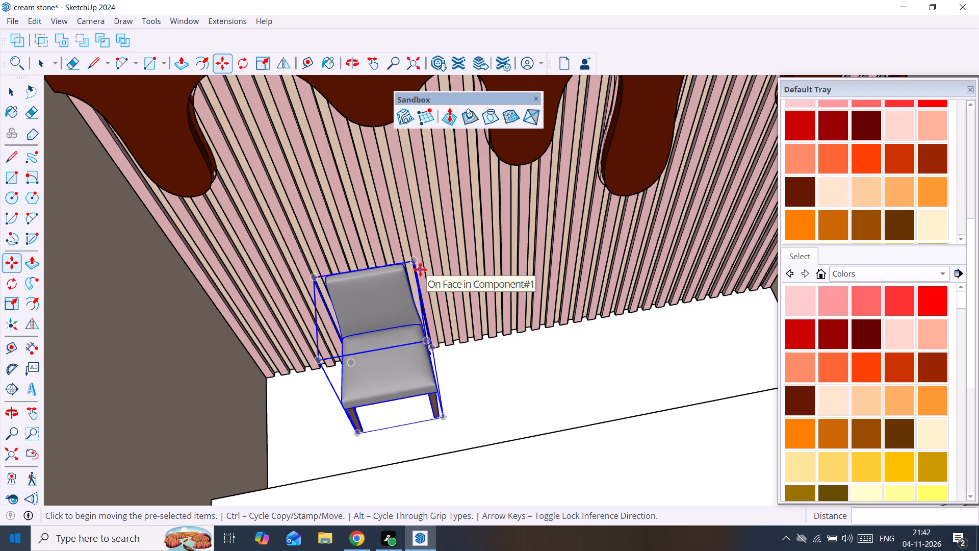
pyautogui.moveTo(503, 419); pyautogui.dragTo(422, 400, button='middle')
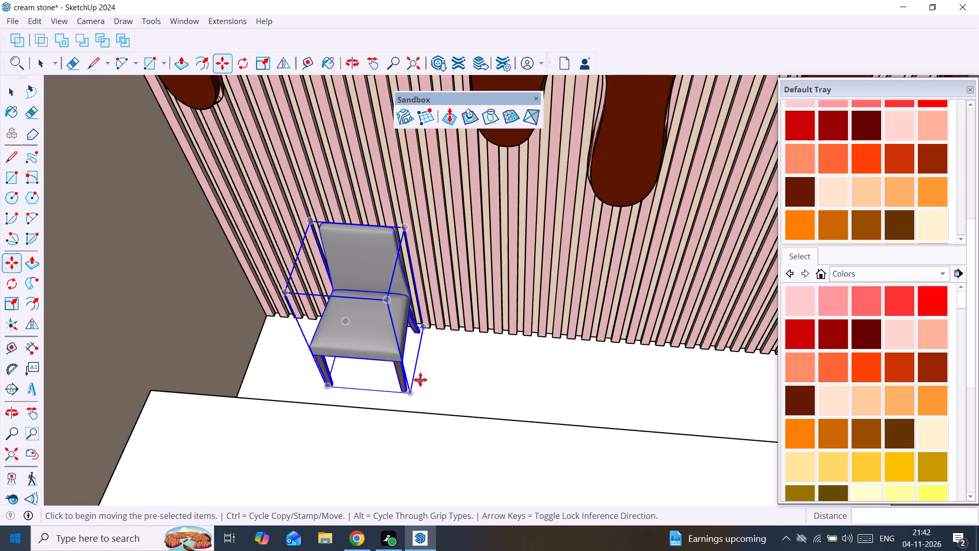
pyautogui.press('m')
pyautogui.moveTo(423, 329); pyautogui.dragTo(428, 329)
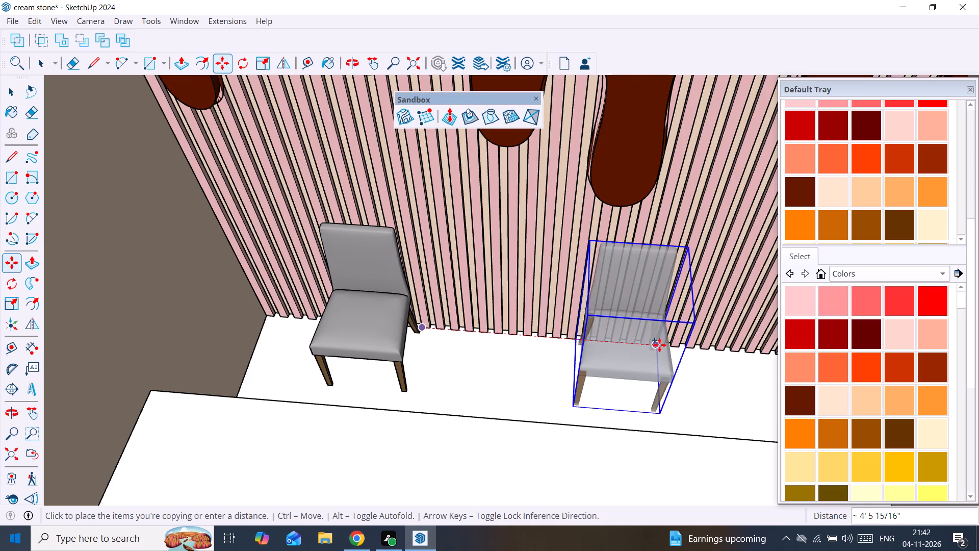
pyautogui.scroll(-5, 659, 345)
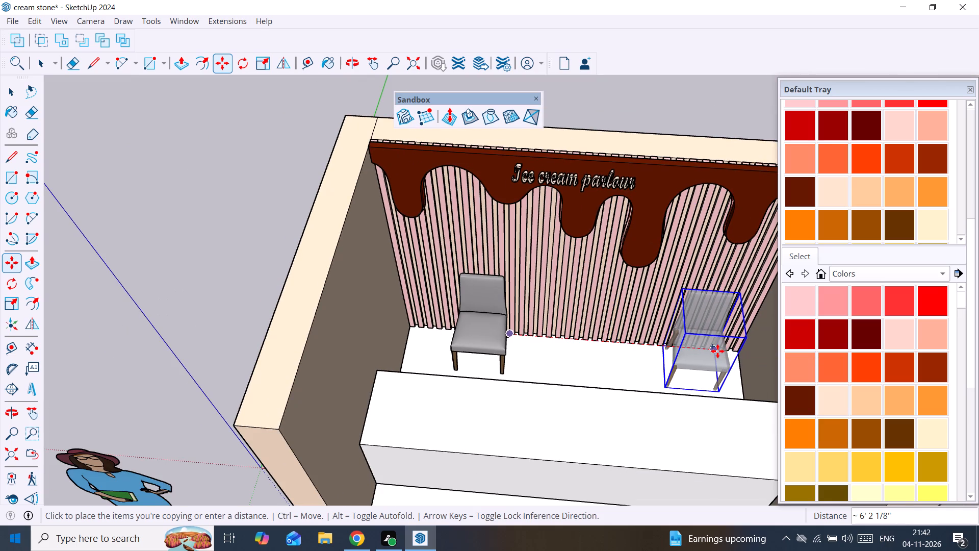
pyautogui.click(717, 351)
# Move the copied chair about 3 1/4" along the red axis, back toward the first chair.
pyautogui.moveTo(638, 361); pyautogui.dragTo(569, 363, button='middle')
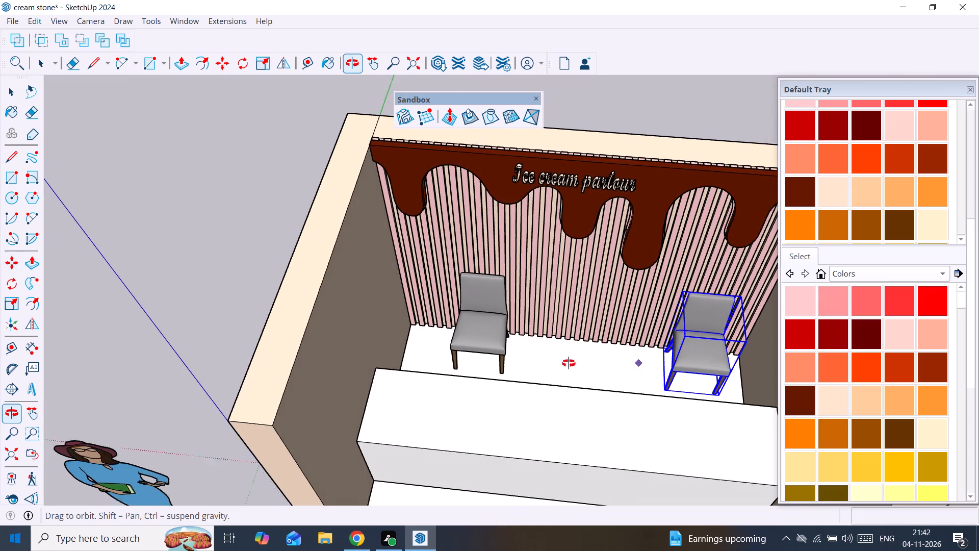
pyautogui.moveTo(569, 363); pyautogui.dragTo(659, 363, button='middle')
pyautogui.scroll(3, 659, 356)
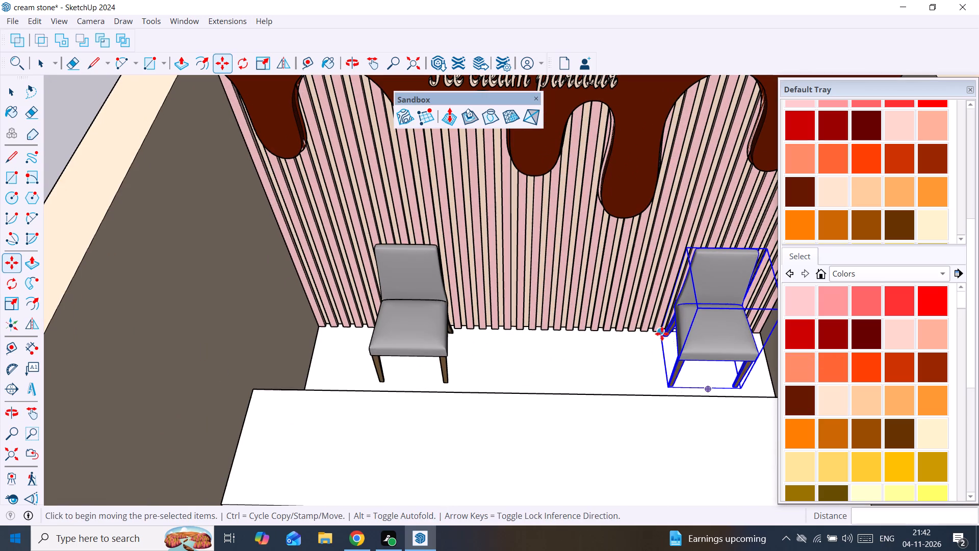
pyautogui.click(662, 334)
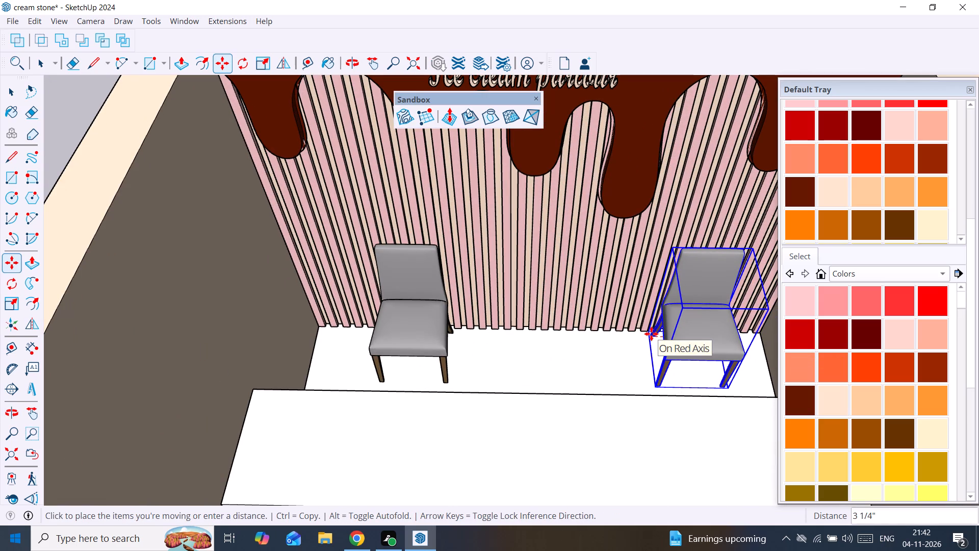
pyautogui.click(651, 334)
pyautogui.press('space')
# Isolate the counter group so that the rest of the booth is hidden.
pyautogui.scroll(-8, 608, 355)
pyautogui.moveTo(561, 364); pyautogui.dragTo(825, 407, button='middle')
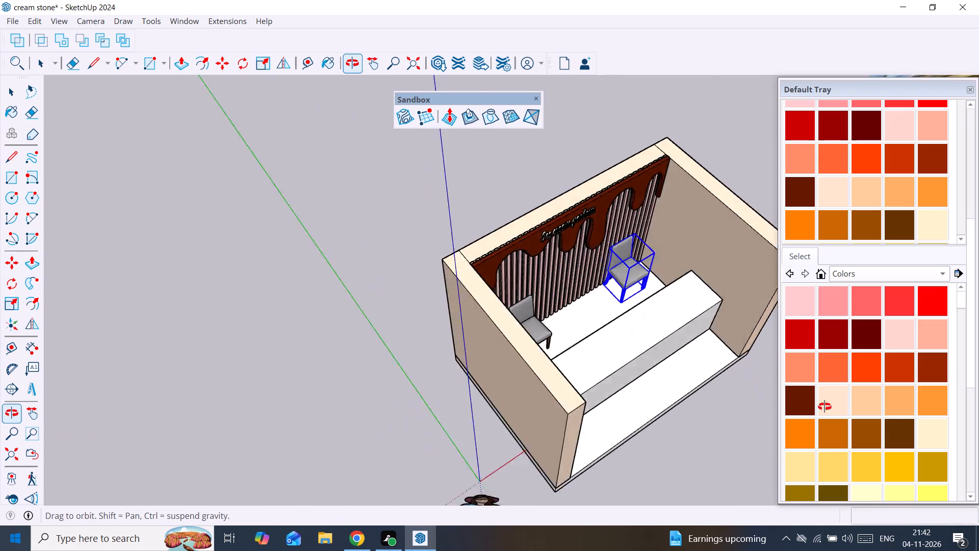
pyautogui.moveTo(825, 407); pyautogui.dragTo(907, 413, button='middle')
pyautogui.moveTo(449, 363); pyautogui.dragTo(510, 419, button='middle')
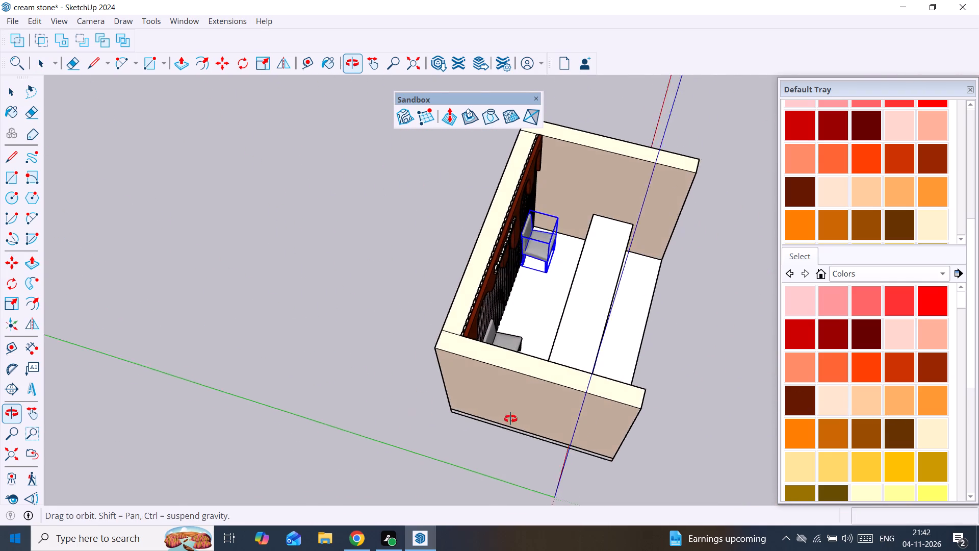
pyautogui.moveTo(510, 419); pyautogui.dragTo(750, 423, button='middle')
pyautogui.click(590, 255)
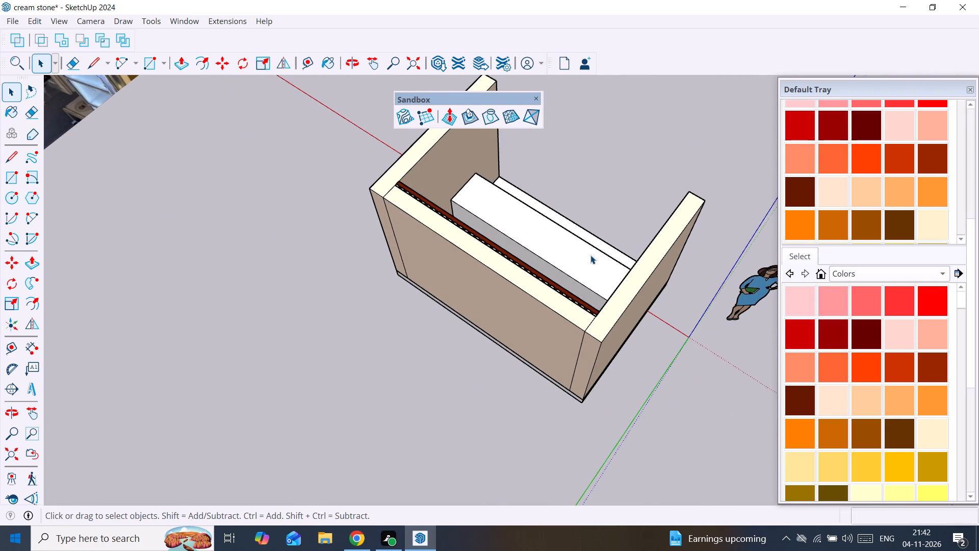
pyautogui.rightClick(590, 255)
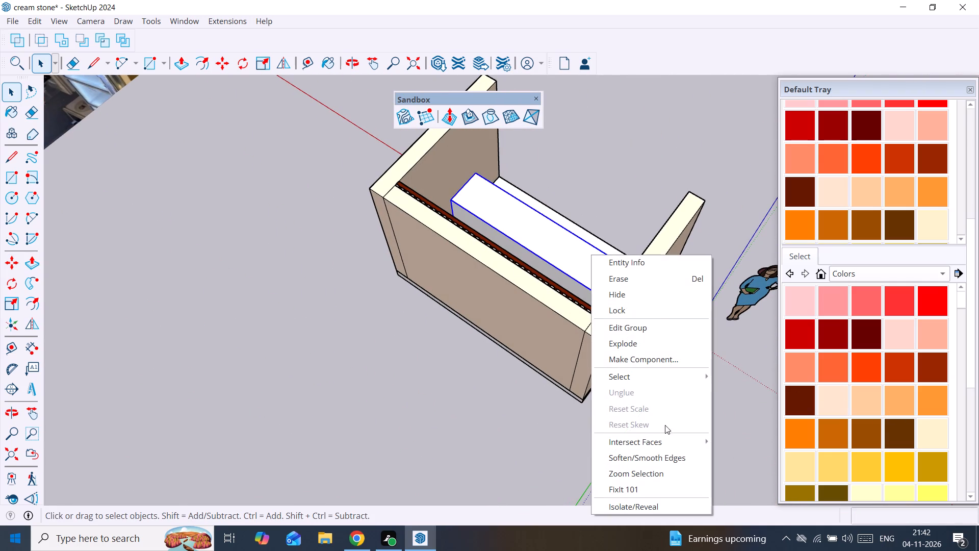
pyautogui.click(658, 505)
# Inside the counter group, offset the outline of the long face on the chair side 18 mm inward.
pyautogui.moveTo(505, 336); pyautogui.dragTo(698, 309, button='middle')
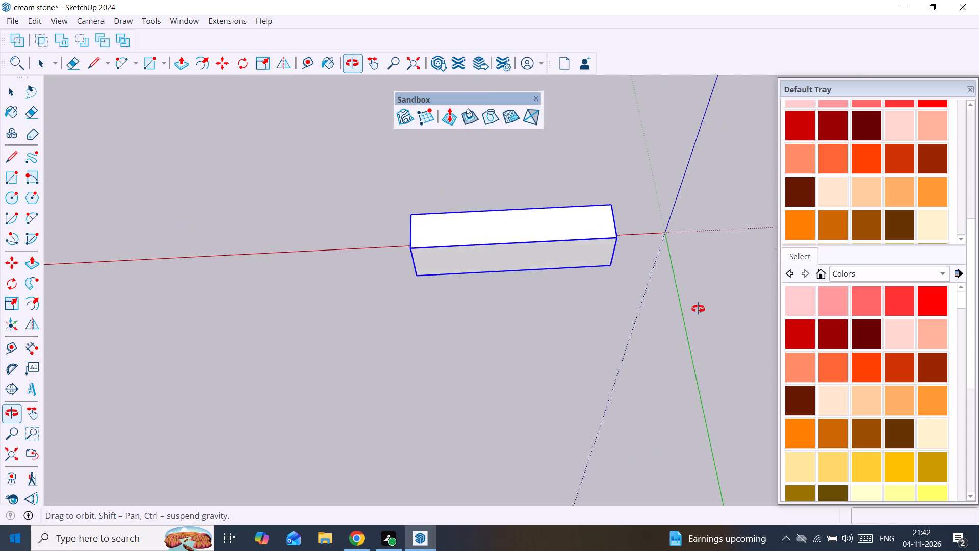
pyautogui.moveTo(698, 309); pyautogui.dragTo(661, 205, button='middle')
pyautogui.scroll(4, 456, 257)
pyautogui.moveTo(480, 265); pyautogui.dragTo(493, 320, button='middle')
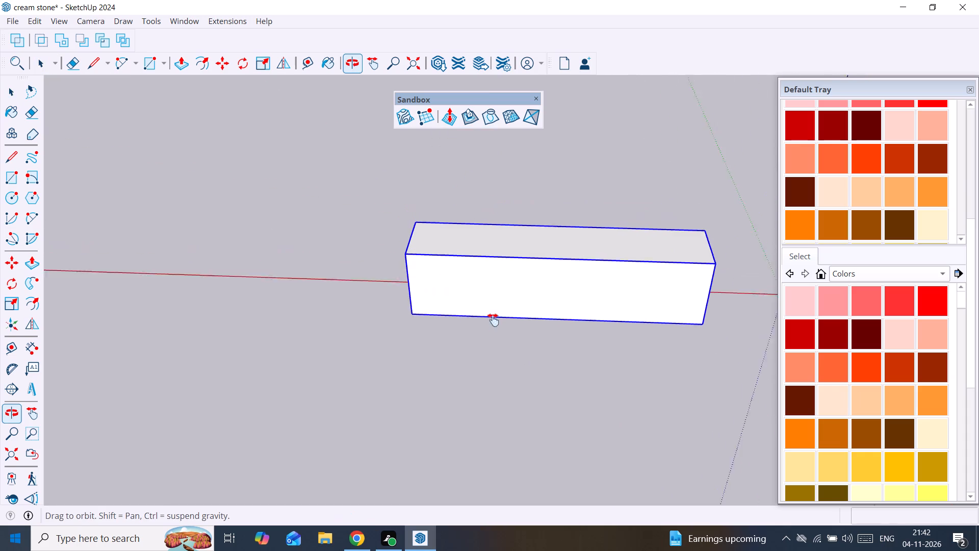
pyautogui.moveTo(493, 320); pyautogui.dragTo(558, 343, button='middle')
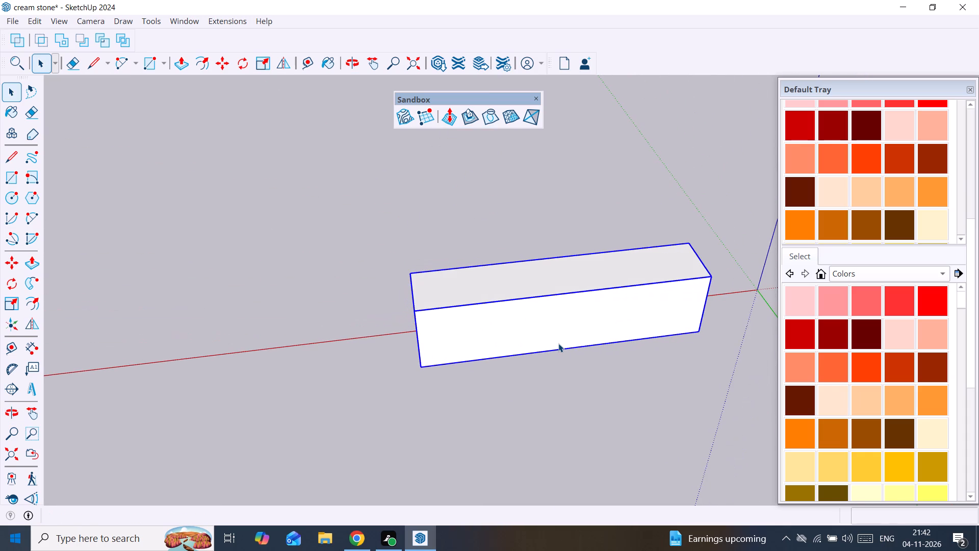
pyautogui.doubleClick(559, 343)
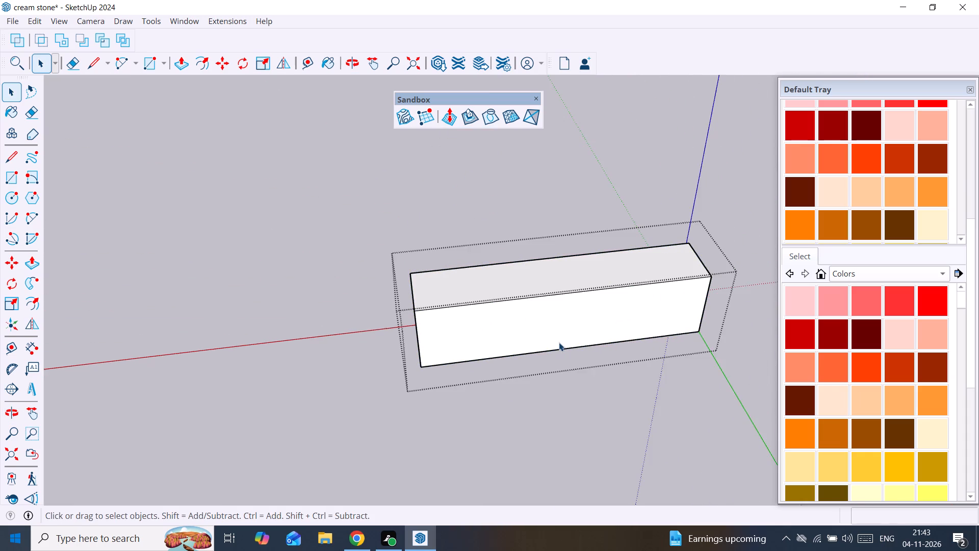
pyautogui.scroll(2, 559, 342)
pyautogui.moveTo(557, 338); pyautogui.dragTo(536, 272, button='middle')
pyautogui.press('f')
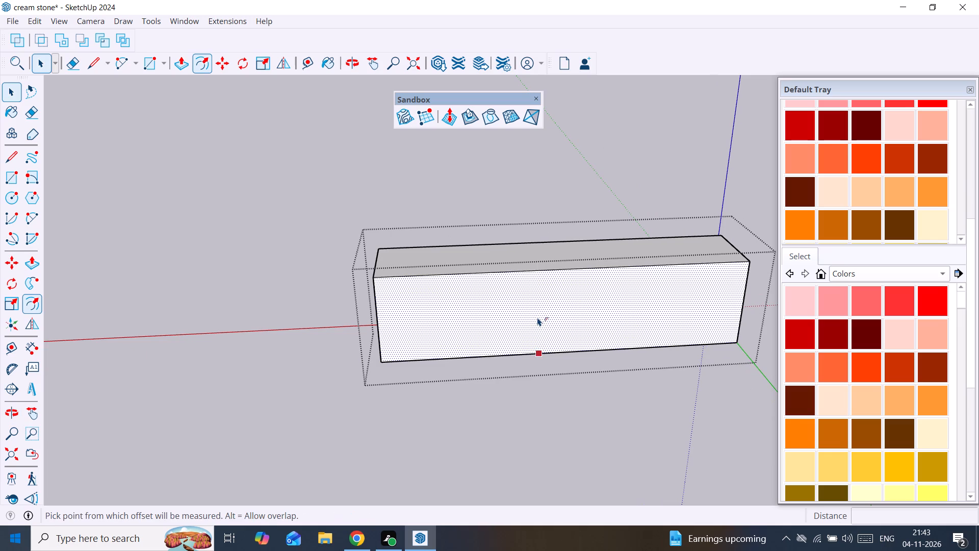
pyautogui.click(525, 342)
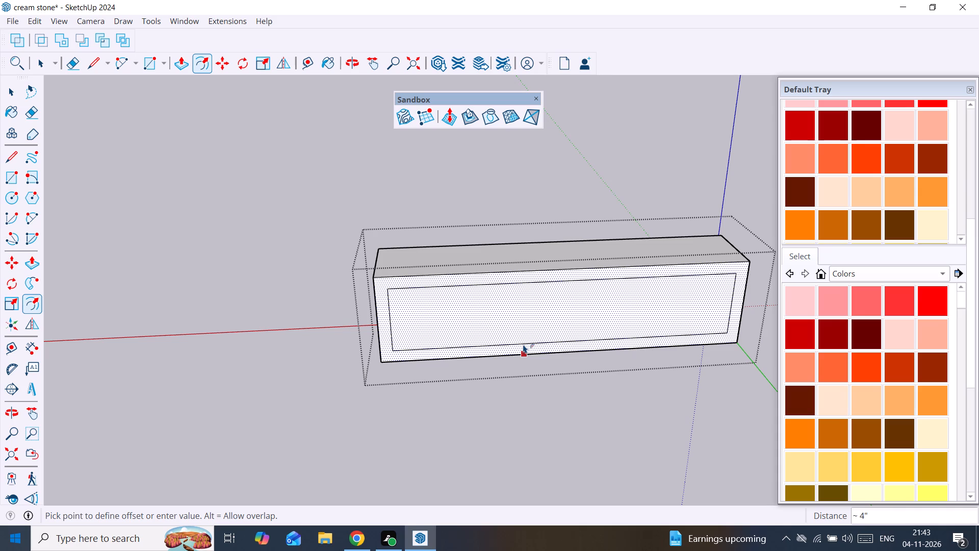
pyautogui.write('18mm')
pyautogui.press('Return')
pyautogui.press('space')
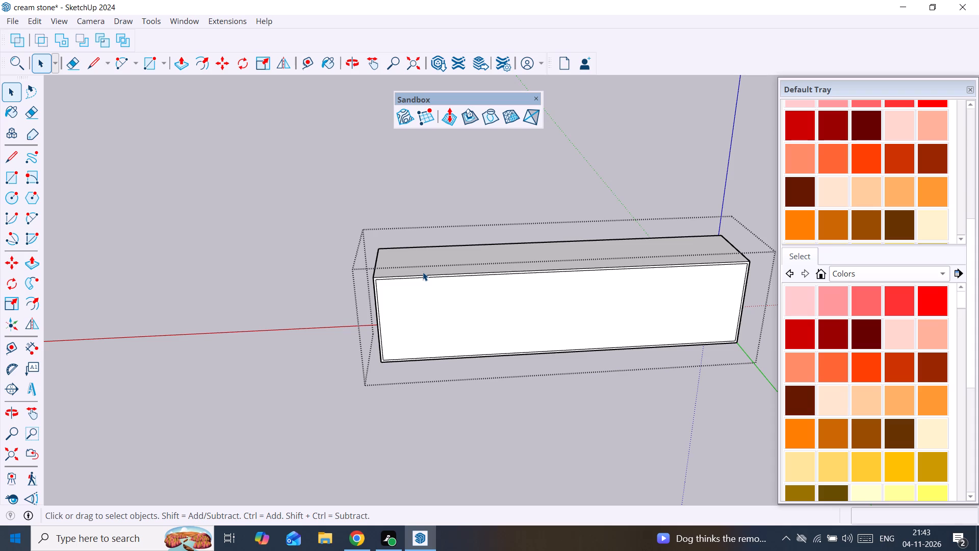
# Push the counter's inset face 1'10" inward to hollow it out, and leave the group.
pyautogui.click(473, 323)
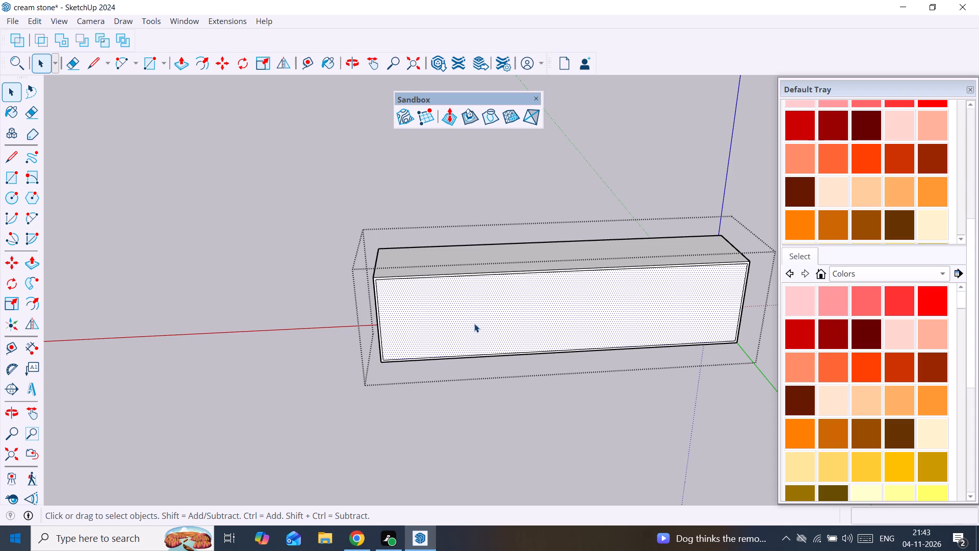
pyautogui.press('p')
pyautogui.click(474, 323)
pyautogui.scroll(1, 456, 292)
pyautogui.moveTo(455, 290); pyautogui.dragTo(559, 194, button='middle')
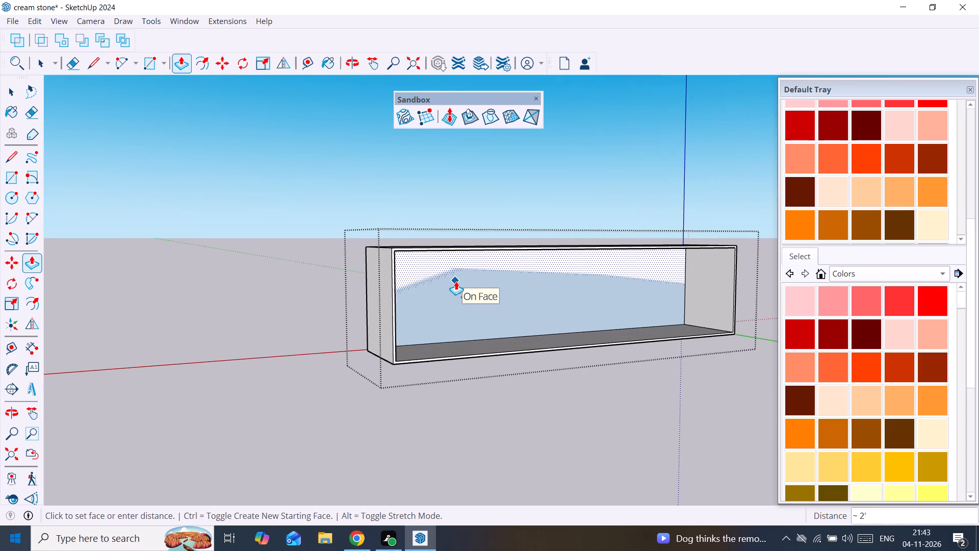
pyautogui.write("1'10")
pyautogui.hotkey('shift', '"')
pyautogui.press('Return')
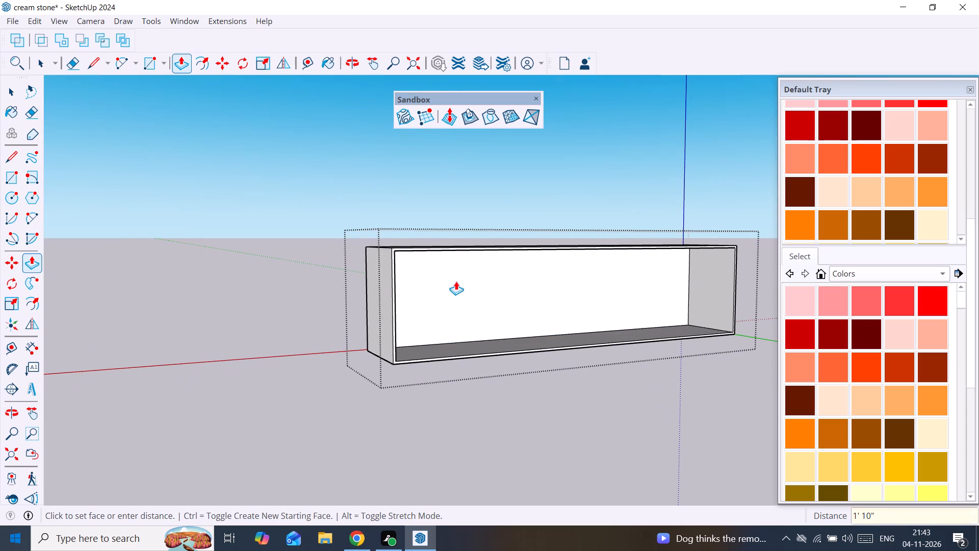
pyautogui.press('space')
pyautogui.scroll(-4, 444, 264)
pyautogui.scroll(2, 443, 260)
pyautogui.moveTo(443, 260); pyautogui.dragTo(442, 260, button='middle')
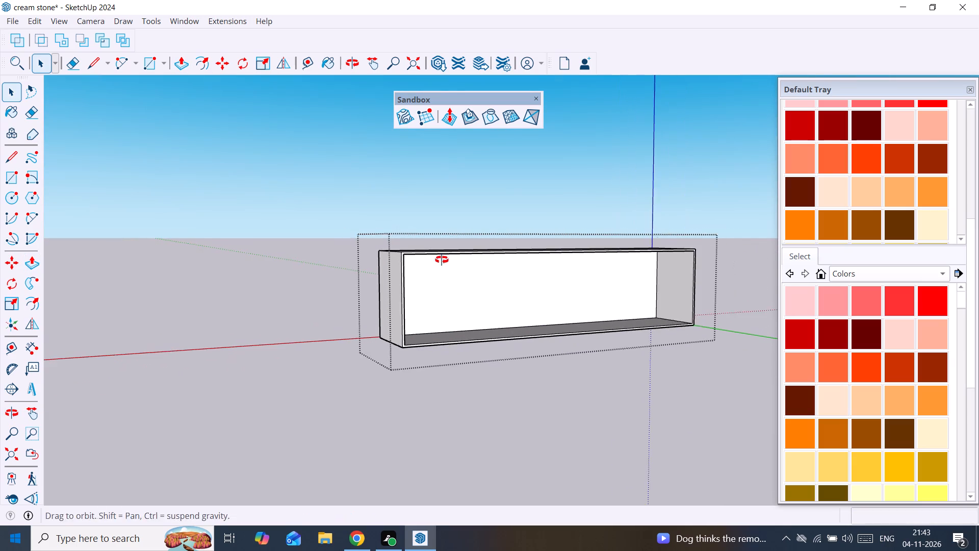
pyautogui.moveTo(442, 260); pyautogui.dragTo(419, 261, button='middle')
pyautogui.moveTo(157, 254); pyautogui.dragTo(157, 259)
pyautogui.scroll(1, 493, 284)
pyautogui.moveTo(488, 287); pyautogui.dragTo(471, 377, button='middle')
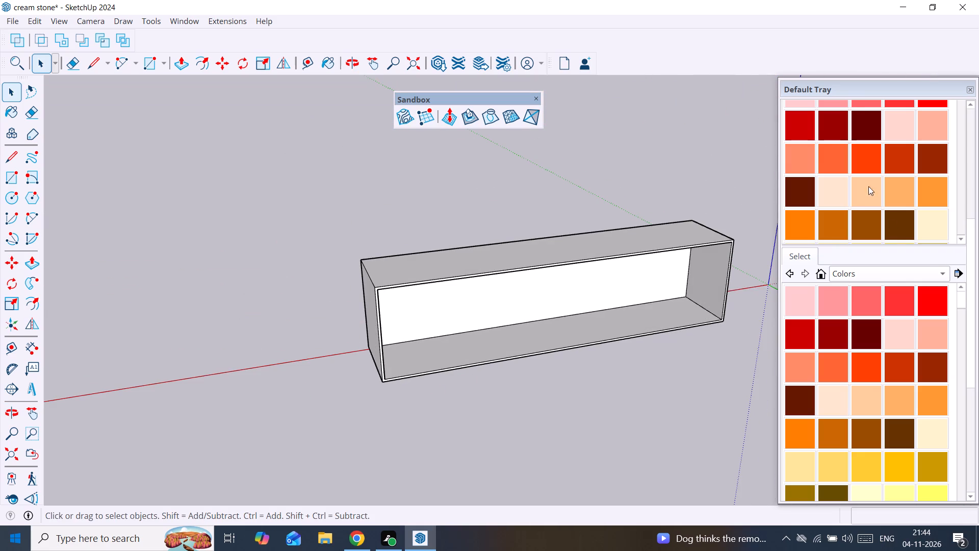
# Paint the whole counter group with the salmon-pink colour from the Colors collection.
pyautogui.scroll(5, 835, 156)
pyautogui.scroll(4, 908, 158)
pyautogui.scroll(7, 970, 243)
pyautogui.scroll(-2, 962, 208)
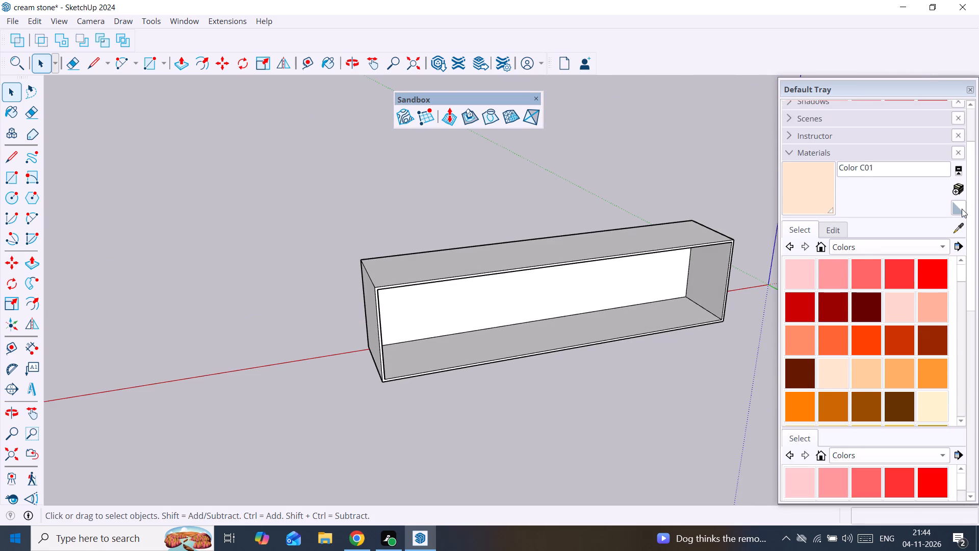
pyautogui.click(827, 277)
pyautogui.click(674, 312)
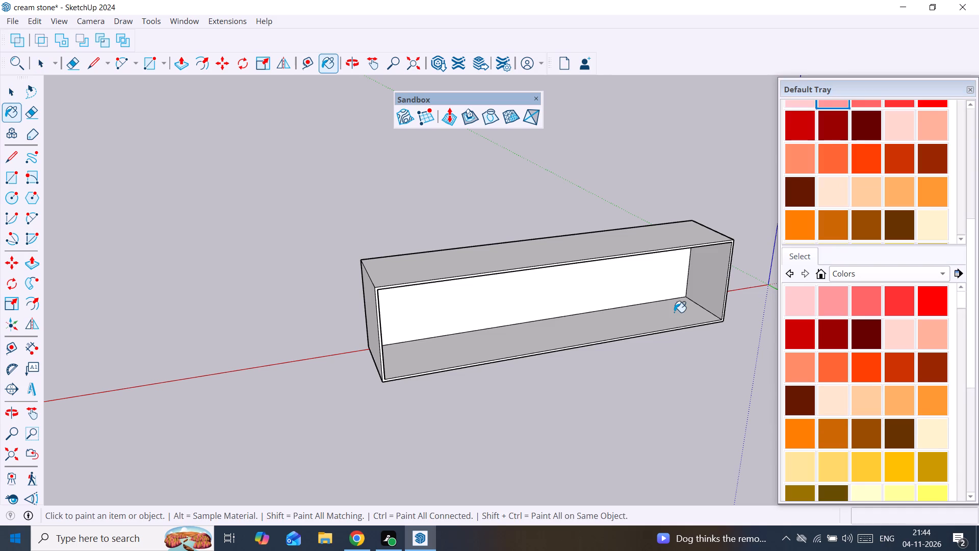
pyautogui.moveTo(669, 299); pyautogui.dragTo(725, 290, button='middle')
pyautogui.press('space')
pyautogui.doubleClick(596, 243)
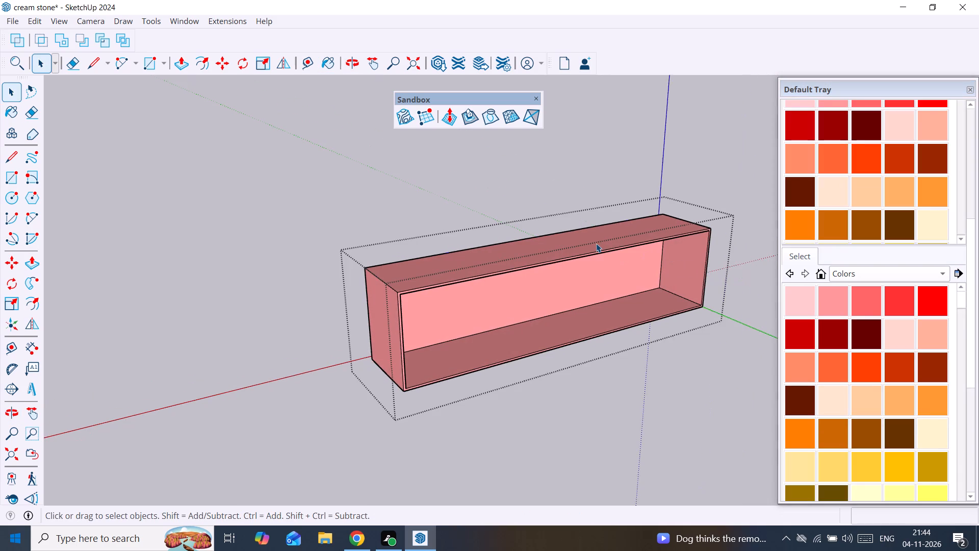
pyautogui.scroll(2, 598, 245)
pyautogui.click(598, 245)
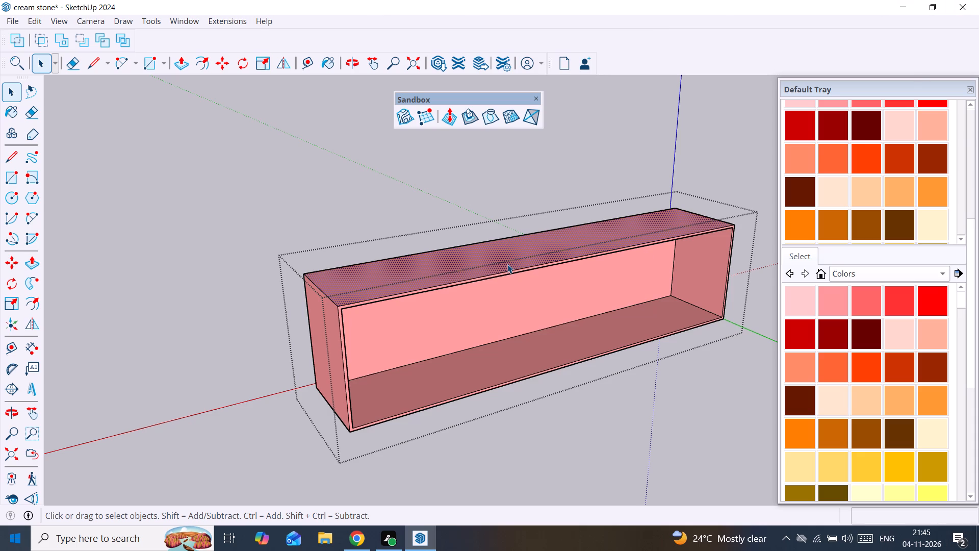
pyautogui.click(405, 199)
# Inside the counter group, paint the top face with the translucent grey glass from the Glass and Mirrors collection.
pyautogui.click(448, 256)
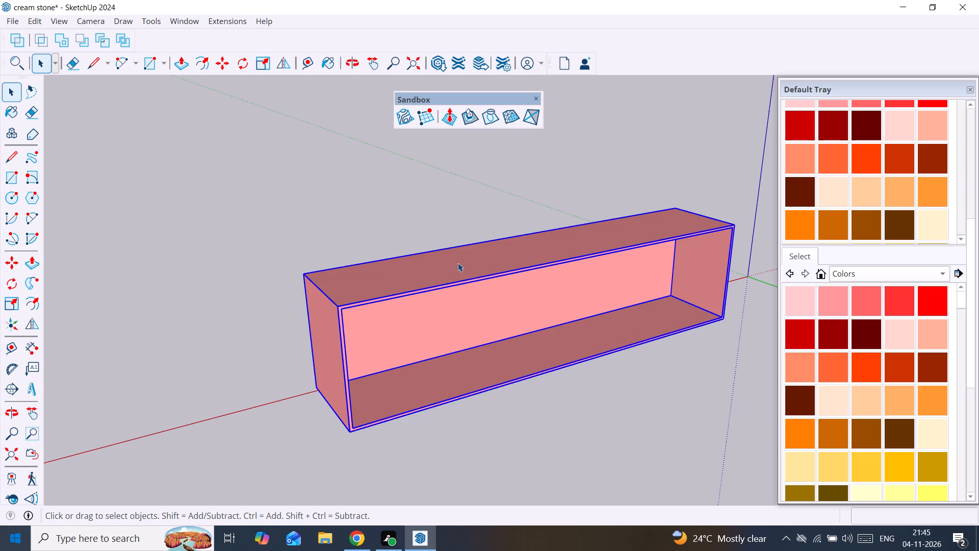
pyautogui.doubleClick(466, 272)
pyautogui.click(467, 272)
pyautogui.scroll(3, 478, 266)
pyautogui.click(478, 266)
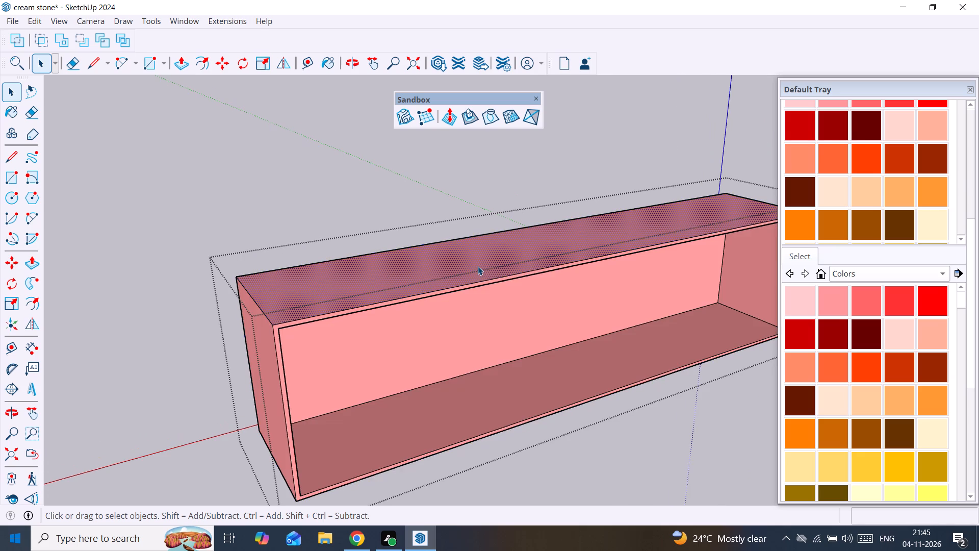
pyautogui.click(944, 274)
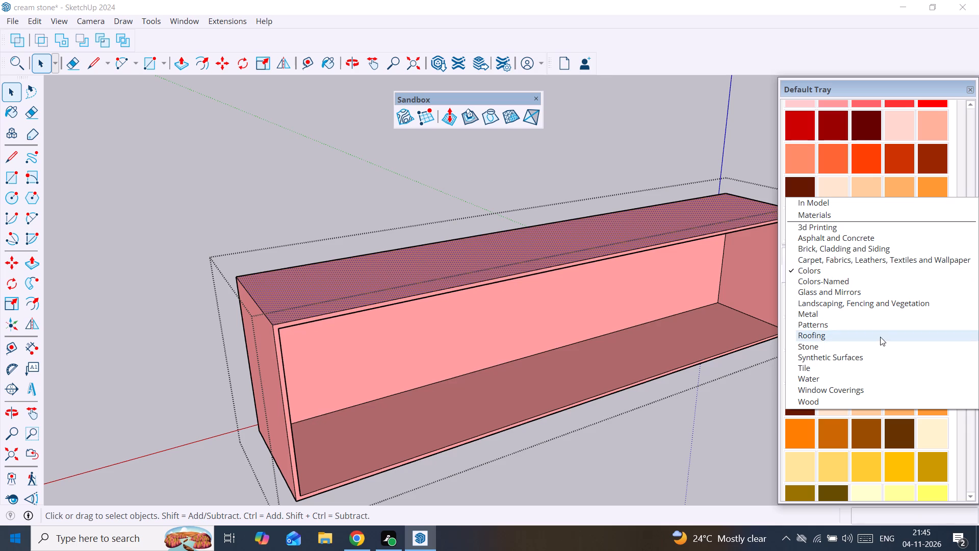
pyautogui.click(900, 288)
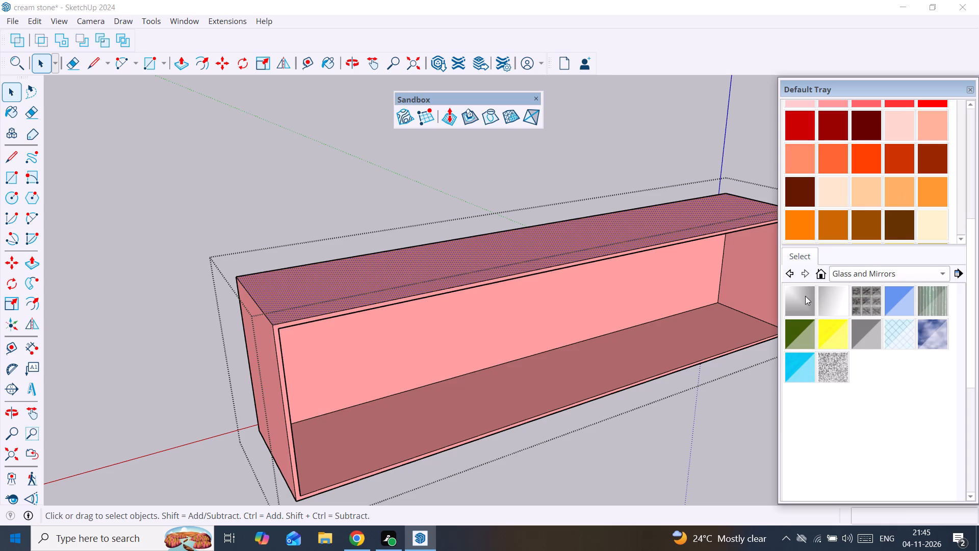
pyautogui.click(805, 296)
pyautogui.moveTo(871, 335); pyautogui.dragTo(866, 331)
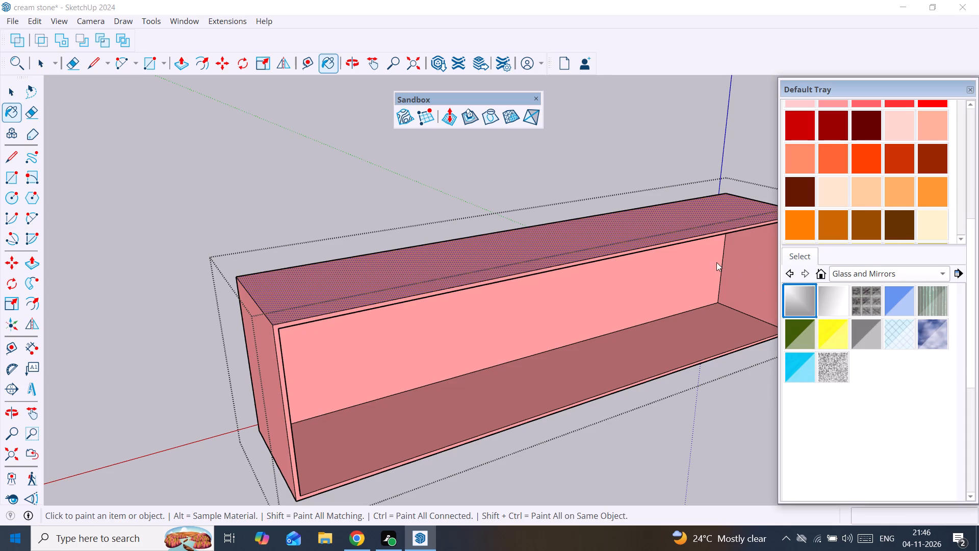
pyautogui.click(672, 226)
pyautogui.click(856, 335)
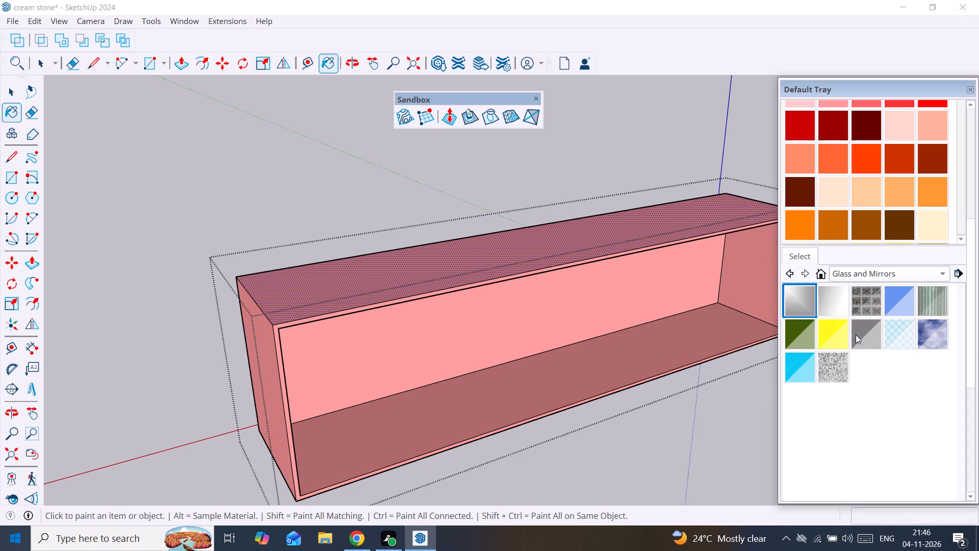
pyautogui.click(857, 335)
pyautogui.click(601, 228)
pyautogui.click(869, 330)
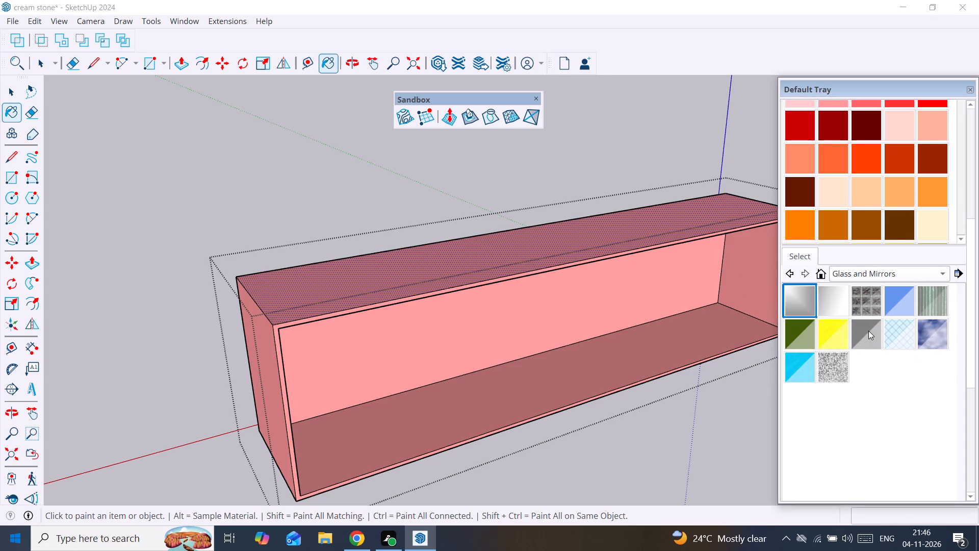
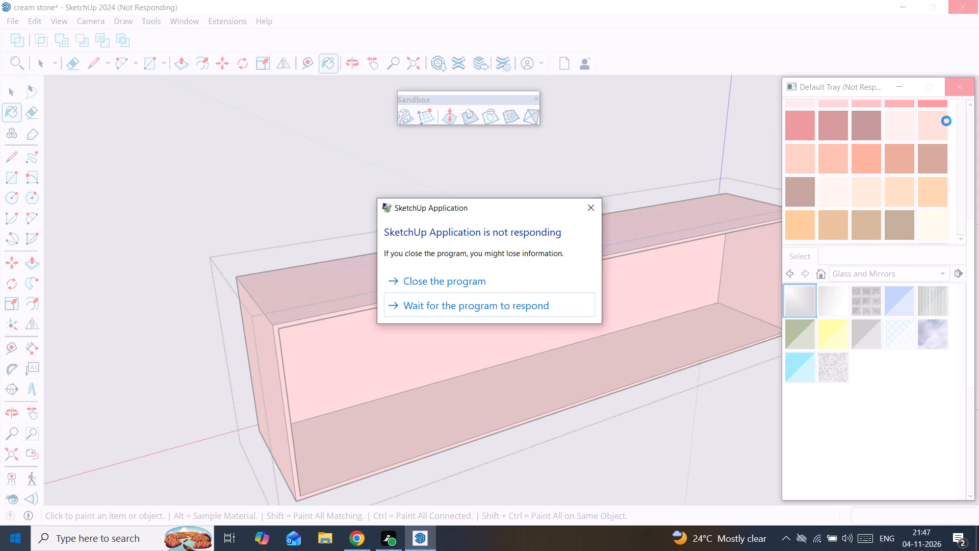
# Close the unresponsive SketchUp program instead of waiting for it to respond.
pyautogui.click(496, 274)
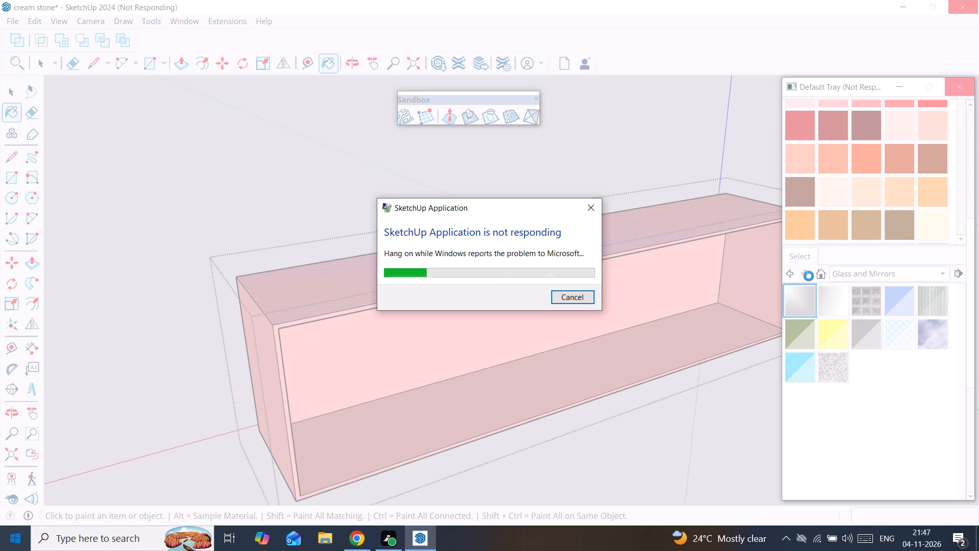
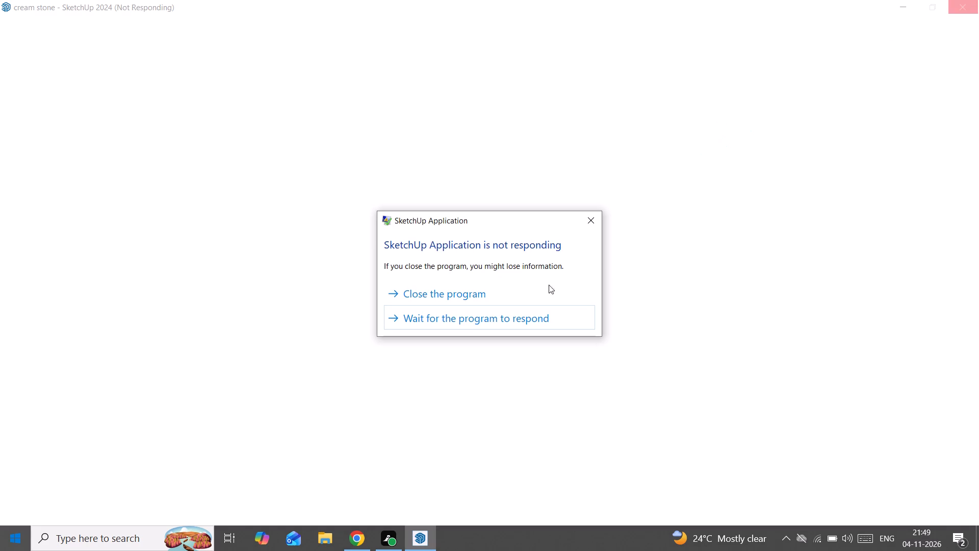
# Close the unresponsive SketchUp program rather than waiting for it to respond.
pyautogui.click(533, 288)
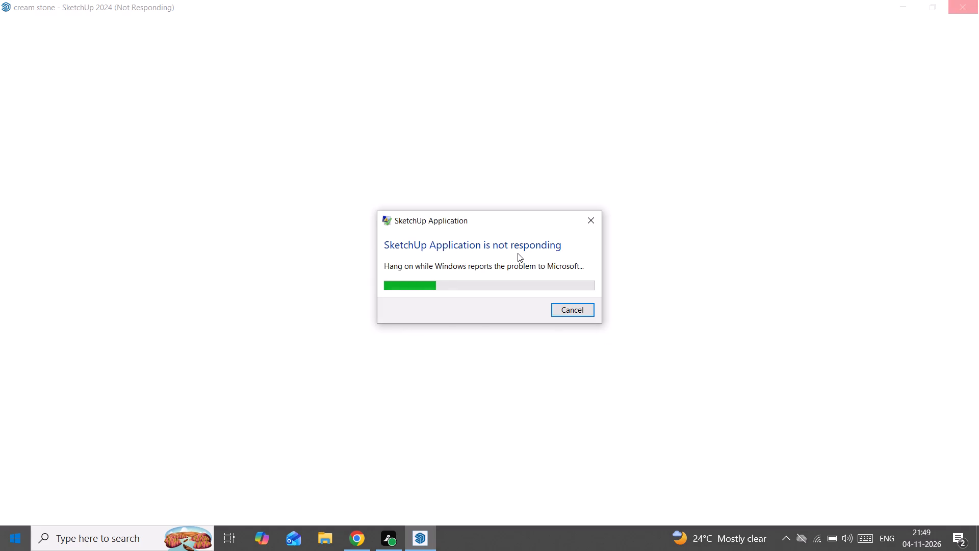
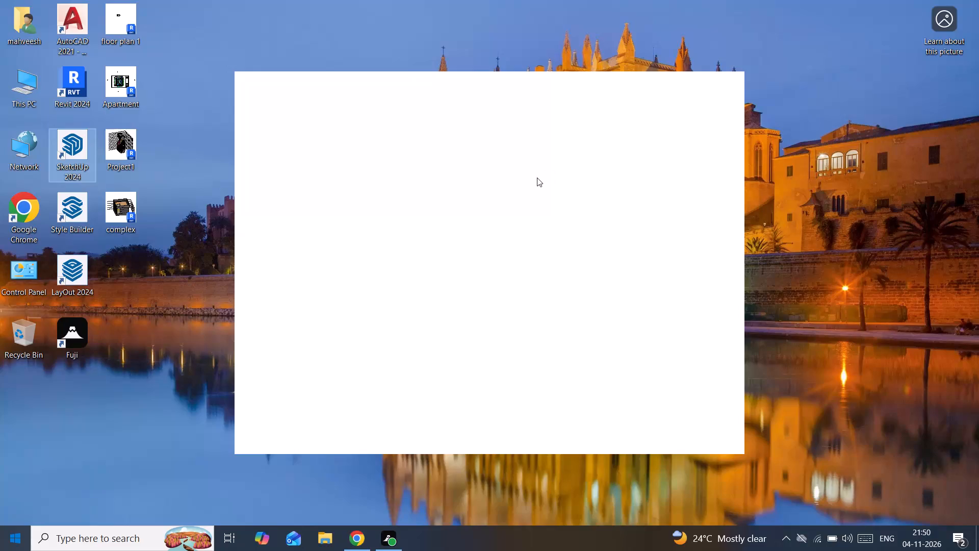
# Look through SketchUp's recent files for the recovered cream stone model.
pyautogui.scroll(-1, 440, 385)
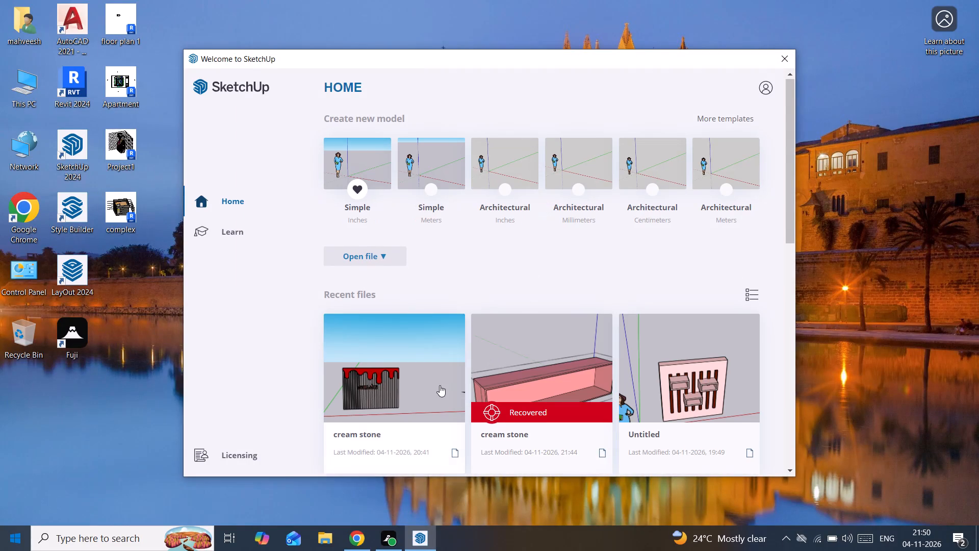
pyautogui.scroll(-2, 440, 385)
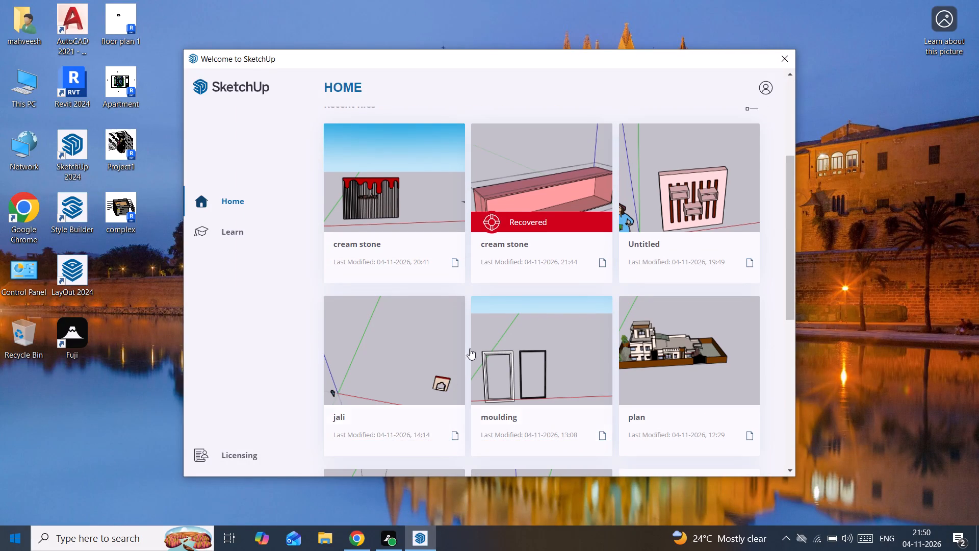
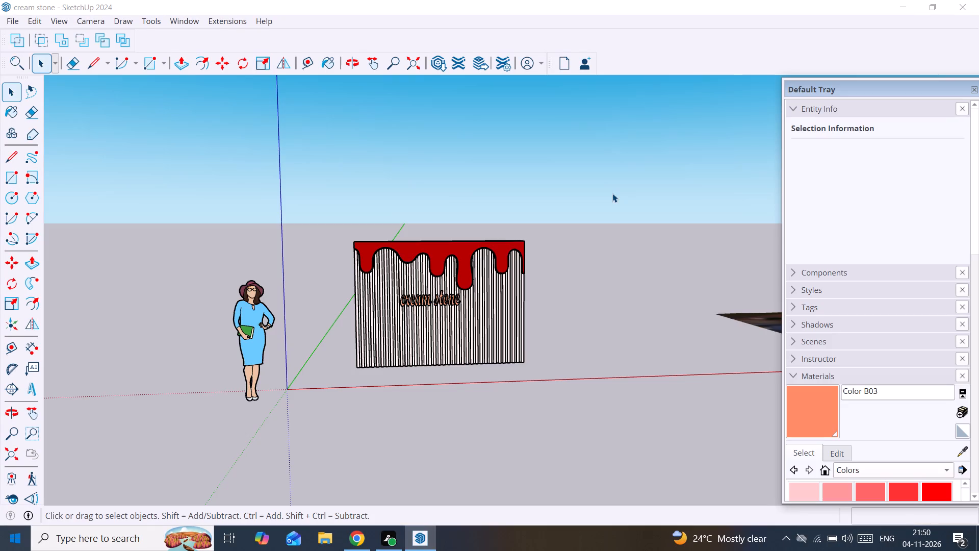
# Inside the fluted back wall's group, extend the wall's end face nearest the human figure outward by 9".
pyautogui.scroll(-3, 520, 257)
pyautogui.moveTo(508, 277); pyautogui.dragTo(519, 331, button='middle')
pyautogui.scroll(3, 426, 324)
pyautogui.scroll(2, 363, 293)
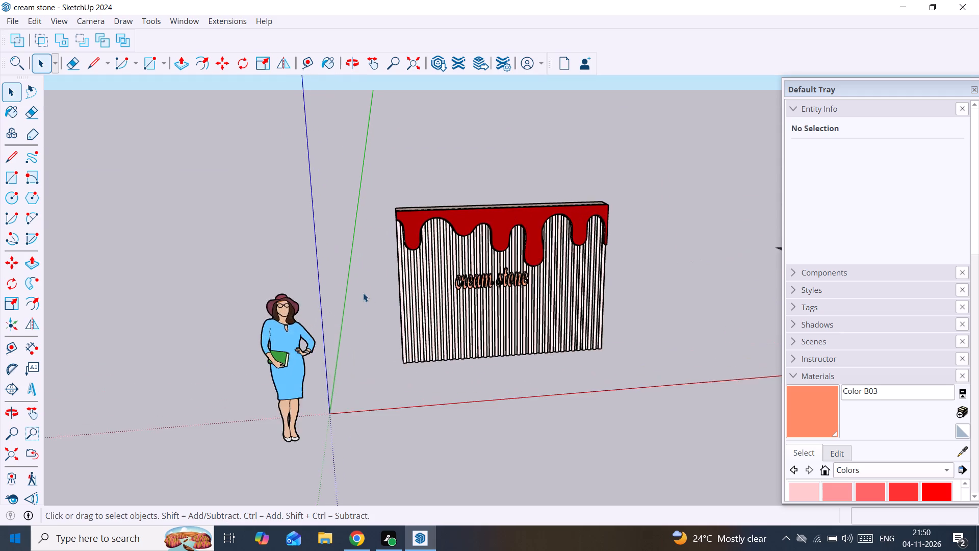
pyautogui.moveTo(367, 291); pyautogui.dragTo(653, 310, button='middle')
pyautogui.scroll(3, 480, 310)
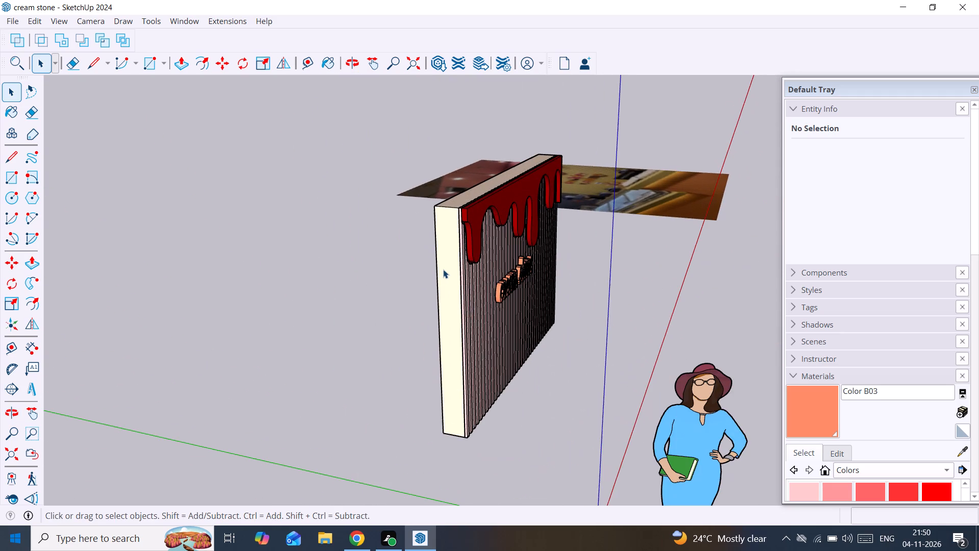
pyautogui.doubleClick(446, 266)
pyautogui.click(450, 264)
pyautogui.press('p')
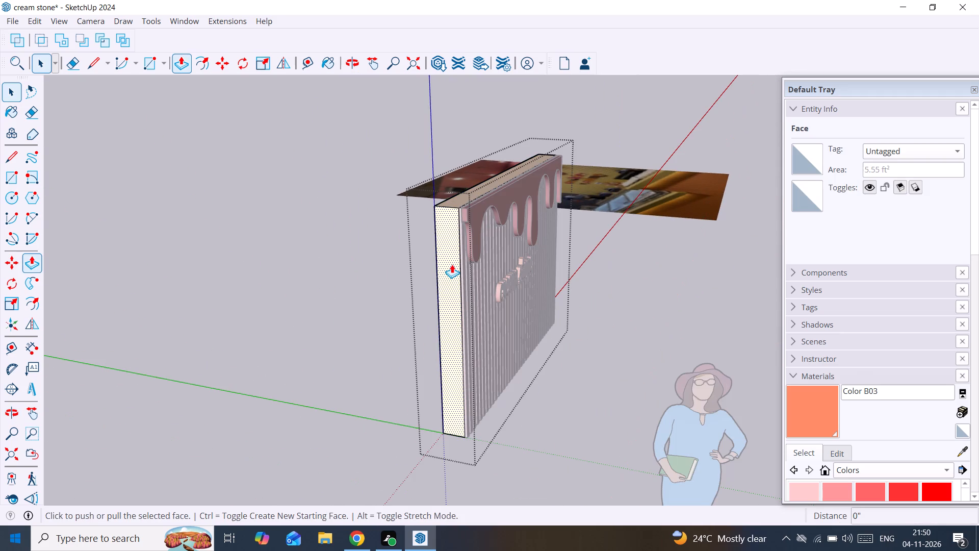
pyautogui.click(452, 264)
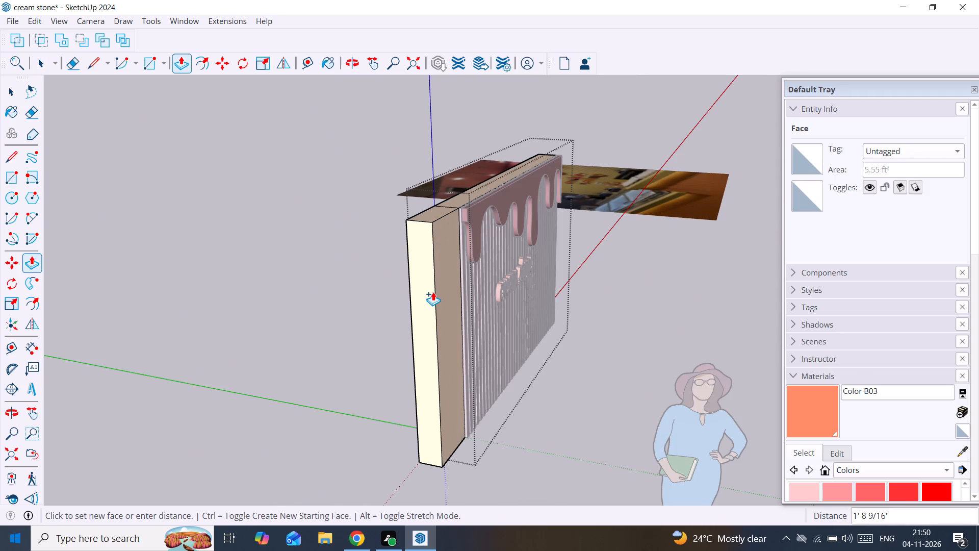
pyautogui.write('9"')
pyautogui.press('Return')
pyautogui.press('space')
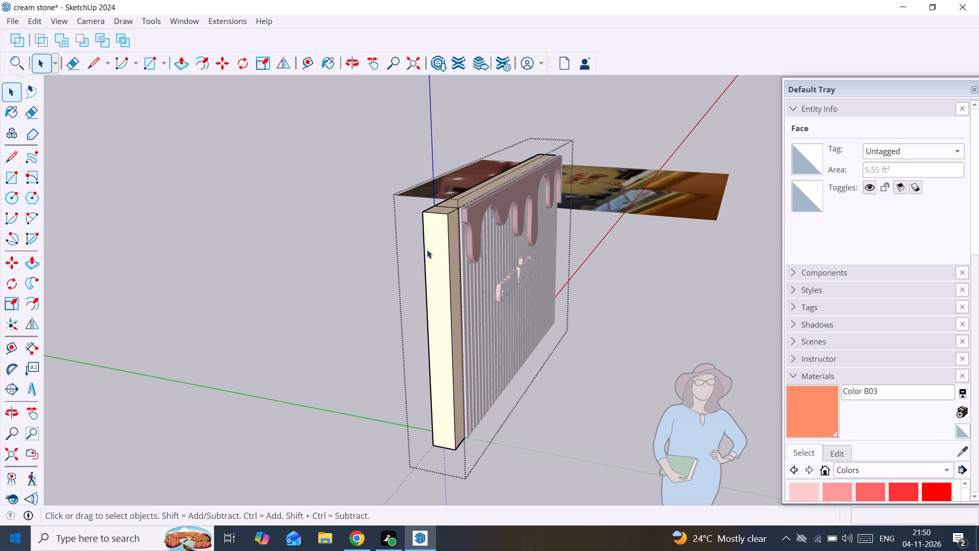
# Extend the back wall's opposite end face, away from the human figure, outward by 9".
pyautogui.scroll(-1, 403, 177)
pyautogui.moveTo(510, 256); pyautogui.dragTo(214, 285, button='middle')
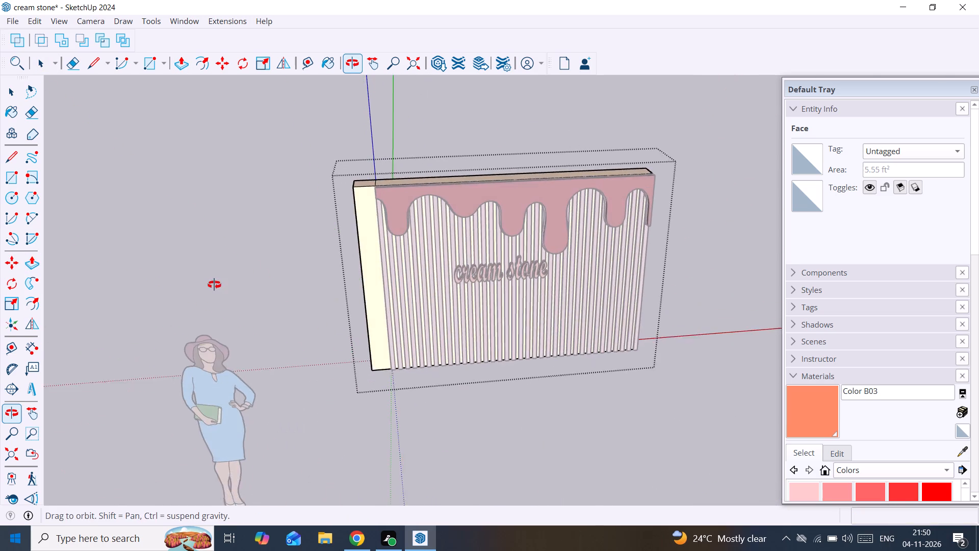
pyautogui.moveTo(214, 285); pyautogui.dragTo(183, 287, button='middle')
pyautogui.scroll(-4, 344, 233)
pyautogui.keyDown('shift'); pyautogui.moveTo(429, 228); pyautogui.dragTo(421, 234, button='middle'); pyautogui.keyUp('shift')
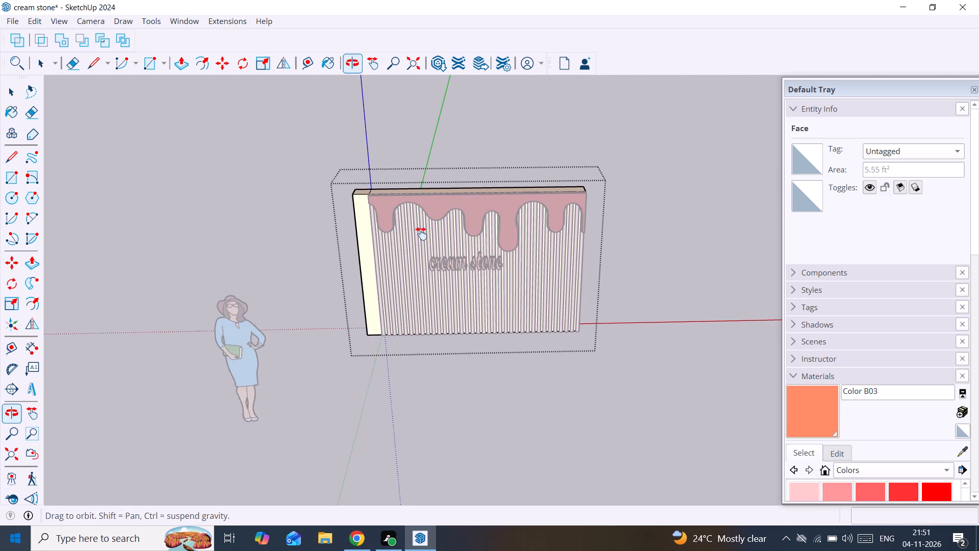
pyautogui.keyDown('shift'); pyautogui.moveTo(421, 234); pyautogui.dragTo(334, 247, button='middle'); pyautogui.keyUp('shift')
pyautogui.scroll(1, 586, 240)
pyautogui.moveTo(587, 240); pyautogui.dragTo(362, 247, button='middle')
pyautogui.scroll(3, 522, 234)
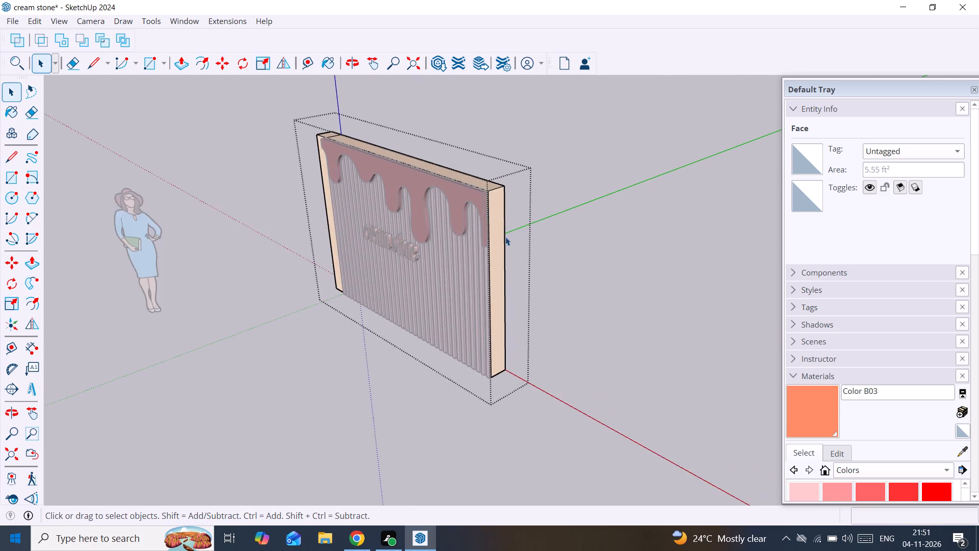
pyautogui.scroll(2, 499, 237)
pyautogui.click(498, 237)
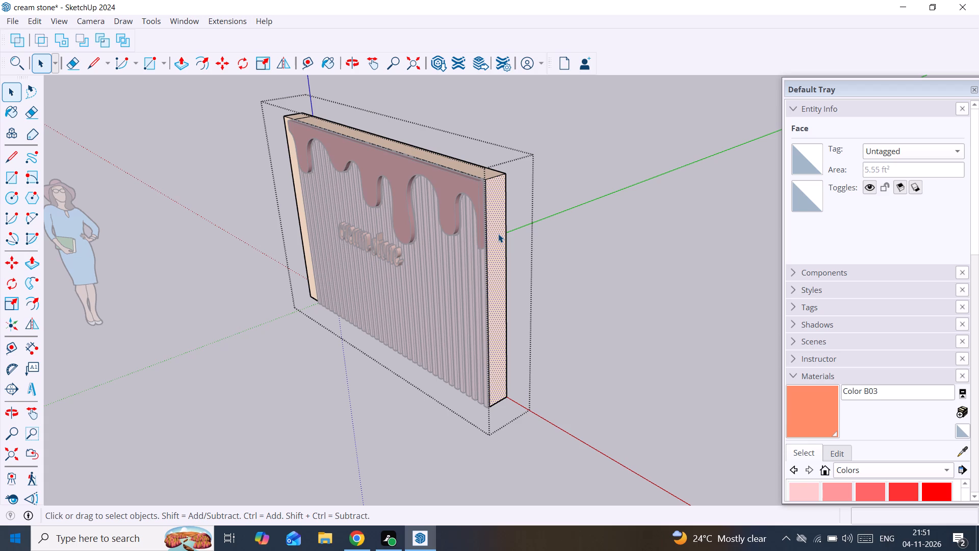
pyautogui.press('p')
pyautogui.click(498, 234)
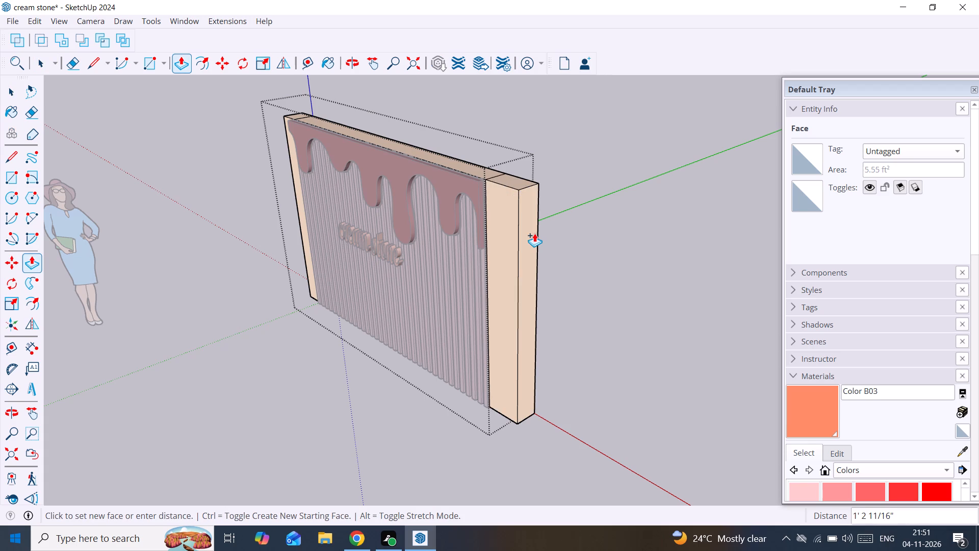
pyautogui.write('9"')
pyautogui.press('Return')
pyautogui.press('b')
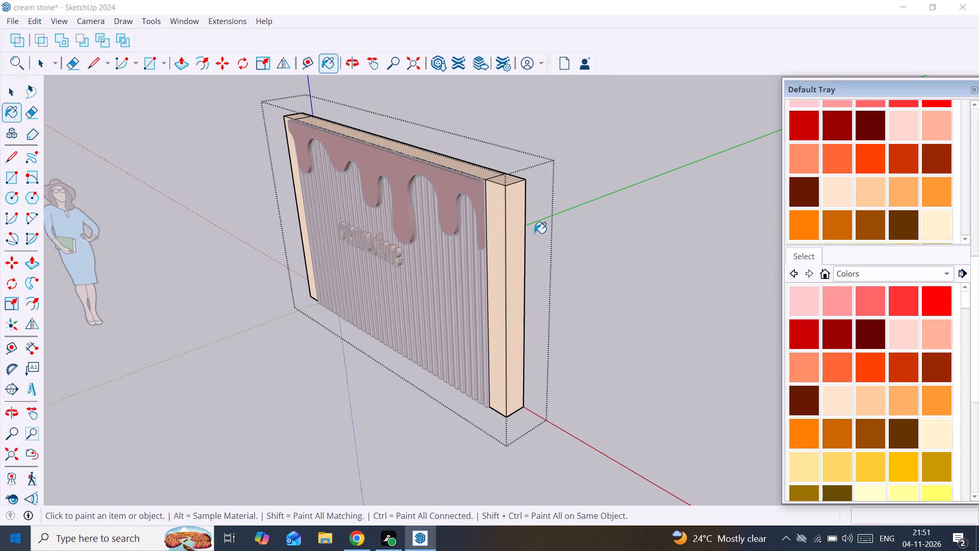
# Pull the plain strip at the back wall's figure-side end forward 15' to form a side wall.
pyautogui.moveTo(441, 235); pyautogui.dragTo(718, 201, button='middle')
pyautogui.press('space')
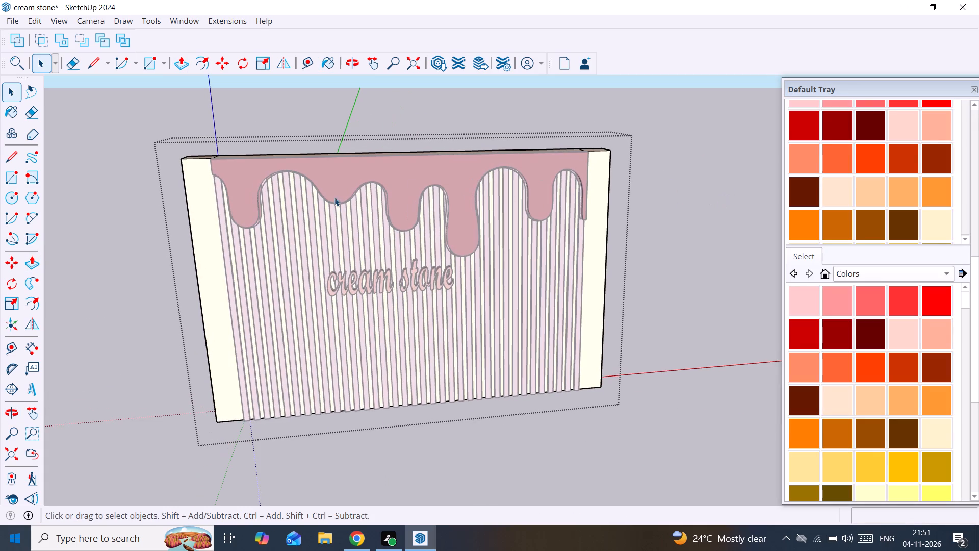
pyautogui.click(196, 229)
pyautogui.press('p')
pyautogui.click(196, 231)
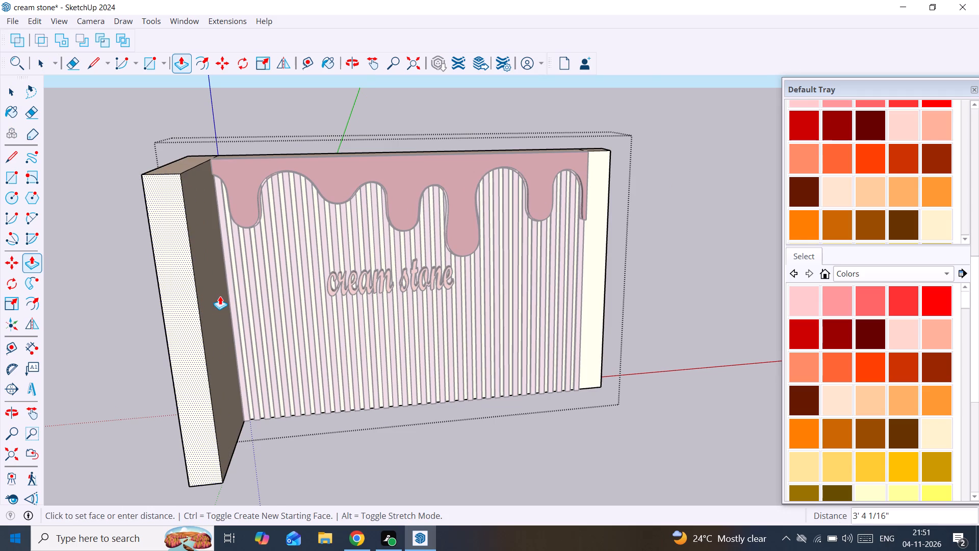
pyautogui.write("15'")
pyautogui.press('Return')
# Pull the plain strip at the back wall's other end forward 10' to form the second side wall.
pyautogui.scroll(-3, 212, 222)
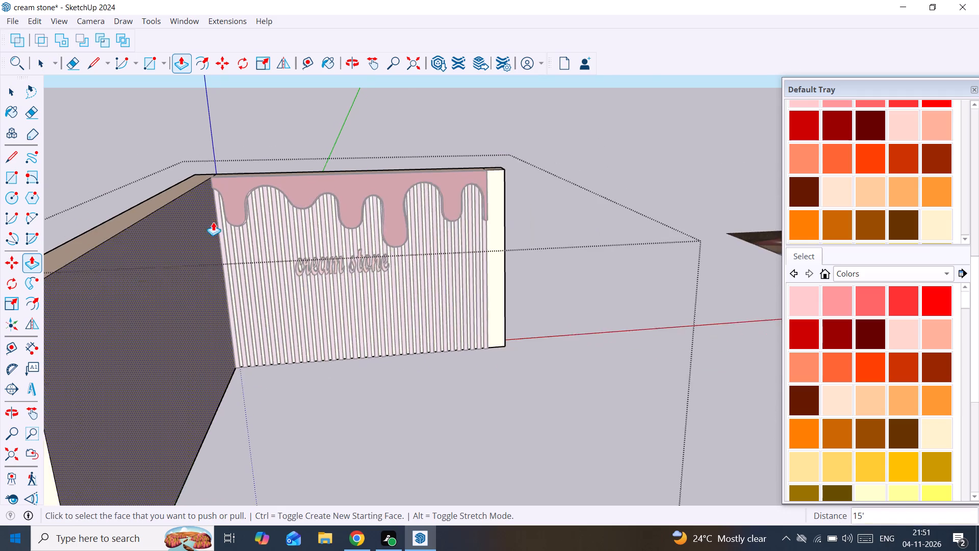
pyautogui.scroll(-4, 213, 222)
pyautogui.click(440, 211)
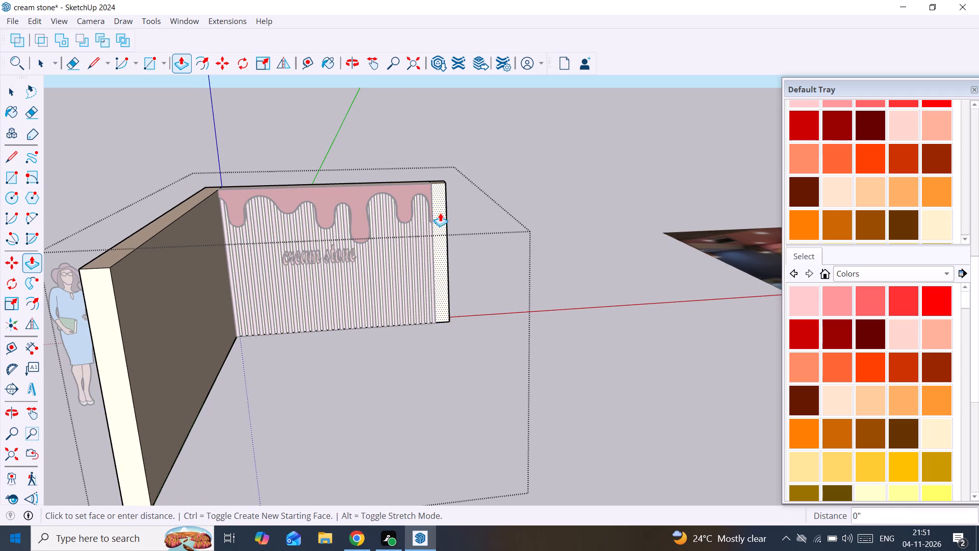
pyautogui.write("10'")
pyautogui.press('Return')
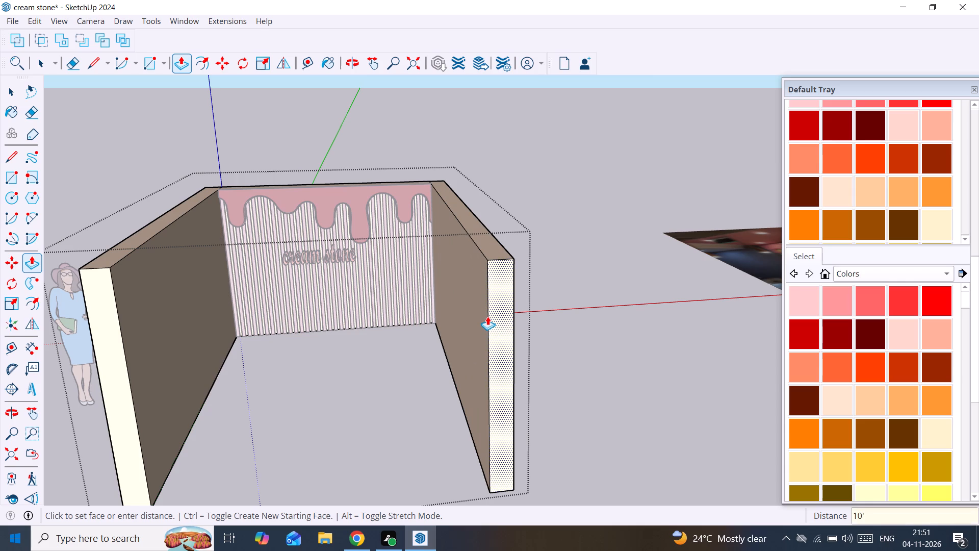
pyautogui.press('space')
# Push the longer side wall's front face back flush with the opposite side wall's front face and leave the wall group.
pyautogui.scroll(-6, 497, 279)
pyautogui.click(269, 322)
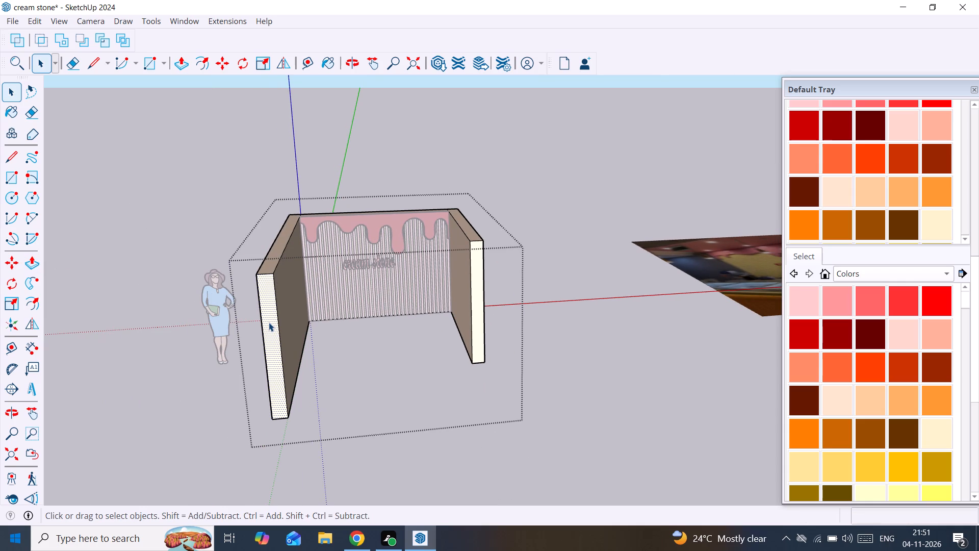
pyautogui.press('p')
pyautogui.click(269, 322)
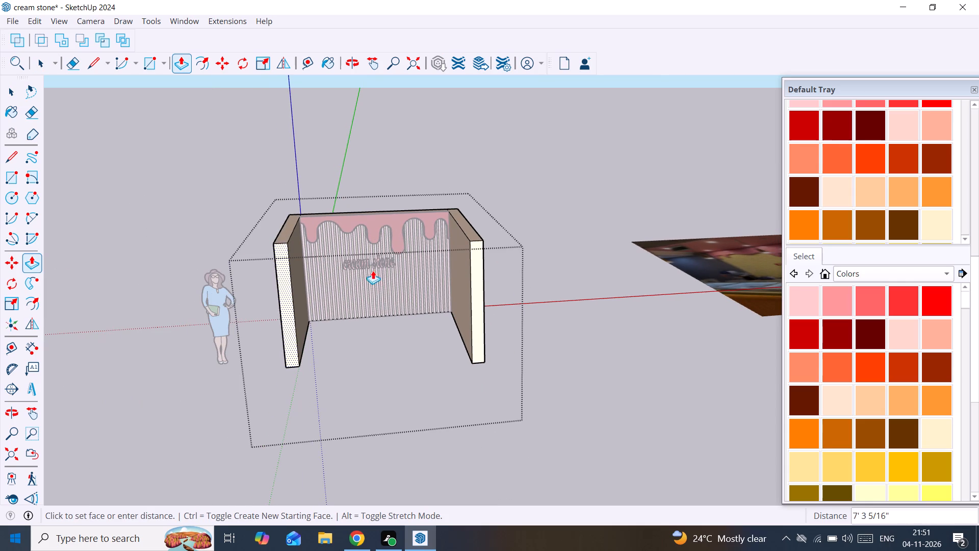
pyautogui.click(477, 257)
pyautogui.press('space')
pyautogui.moveTo(345, 299); pyautogui.dragTo(374, 401, button='middle')
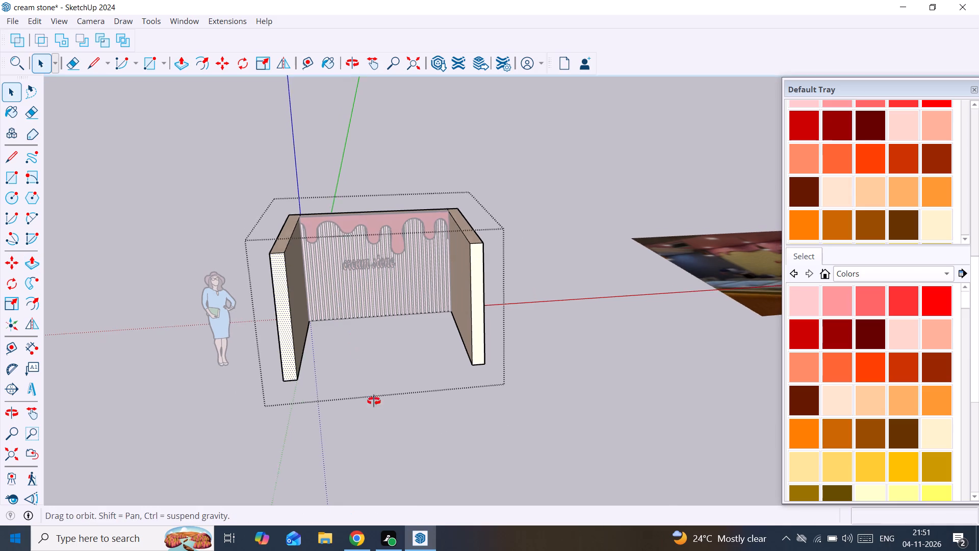
pyautogui.moveTo(374, 401); pyautogui.dragTo(375, 411, button='middle')
pyautogui.click(528, 257)
# Draw a floor rectangle across the undersides of the three walls, corner to corner, and make it a group.
pyautogui.scroll(2, 272, 386)
pyautogui.moveTo(268, 384); pyautogui.dragTo(269, 37, button='middle')
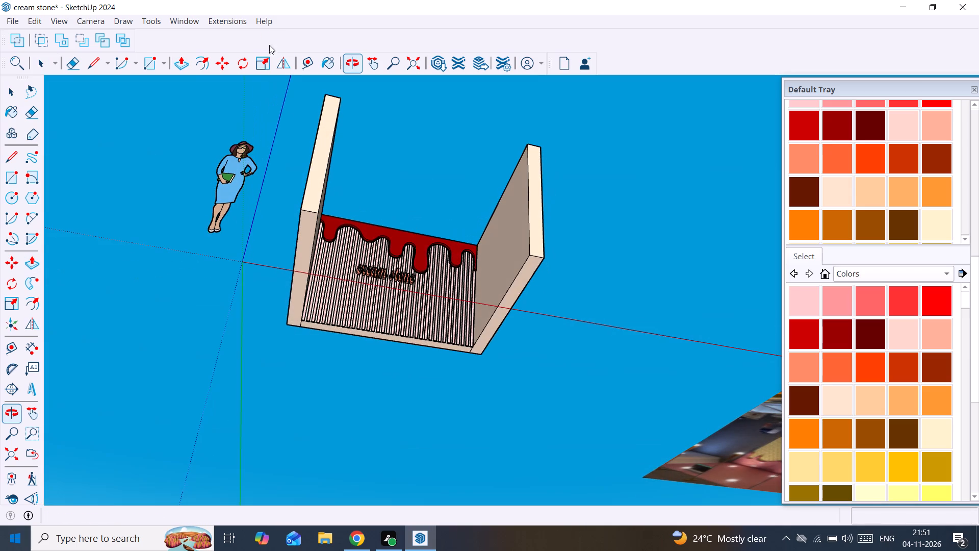
pyautogui.scroll(3, 304, 342)
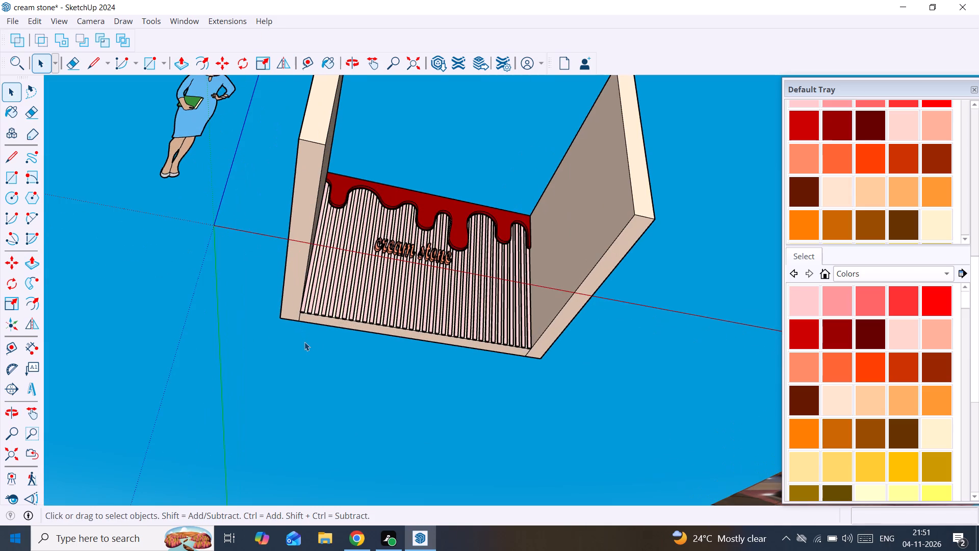
pyautogui.press('r')
pyautogui.click(280, 320)
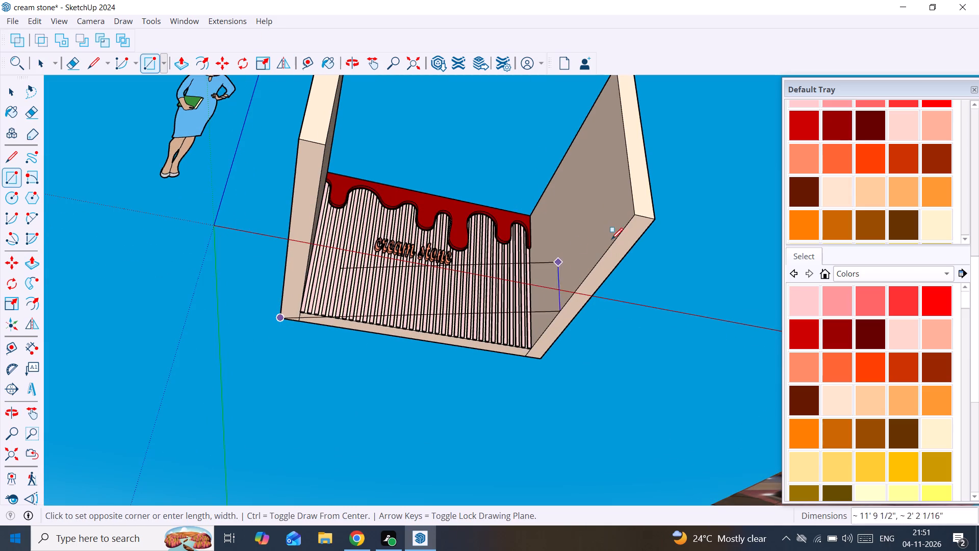
pyautogui.click(651, 220)
pyautogui.press('space')
pyautogui.click(504, 226)
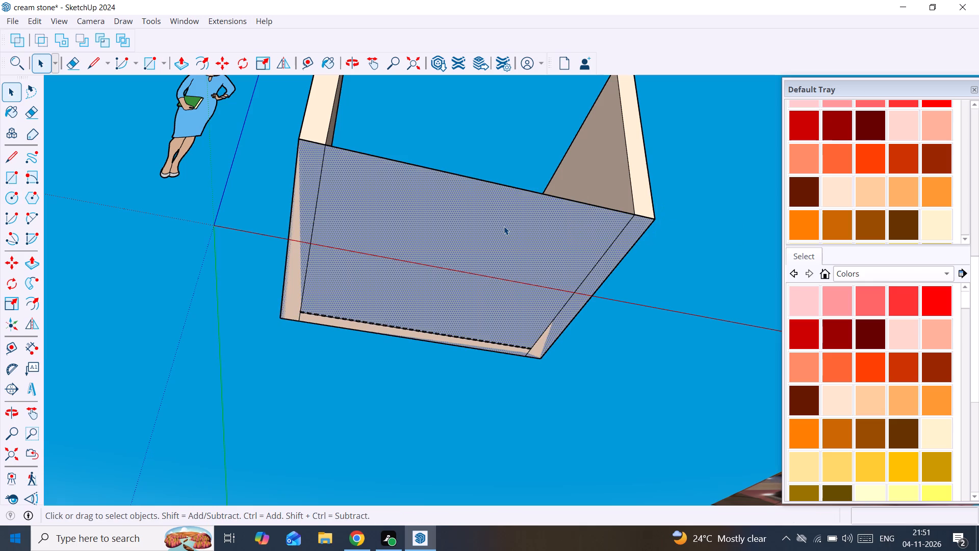
pyautogui.doubleClick(504, 226)
pyautogui.rightClick(504, 226)
pyautogui.click(569, 345)
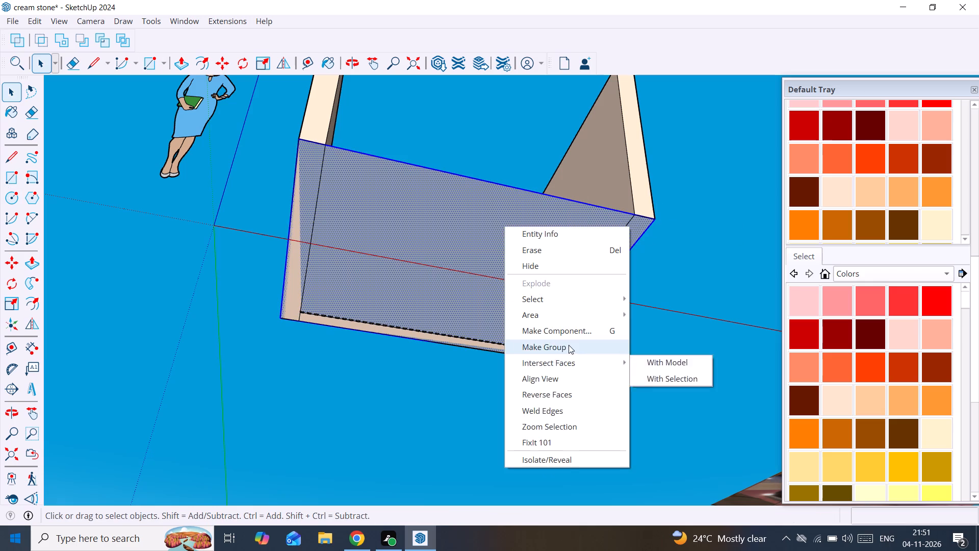
# Inside the floor group, extrude the floor face 6" downward into a slab and leave the group.
pyautogui.tripleClick(486, 219)
pyautogui.press('p')
pyautogui.click(486, 219)
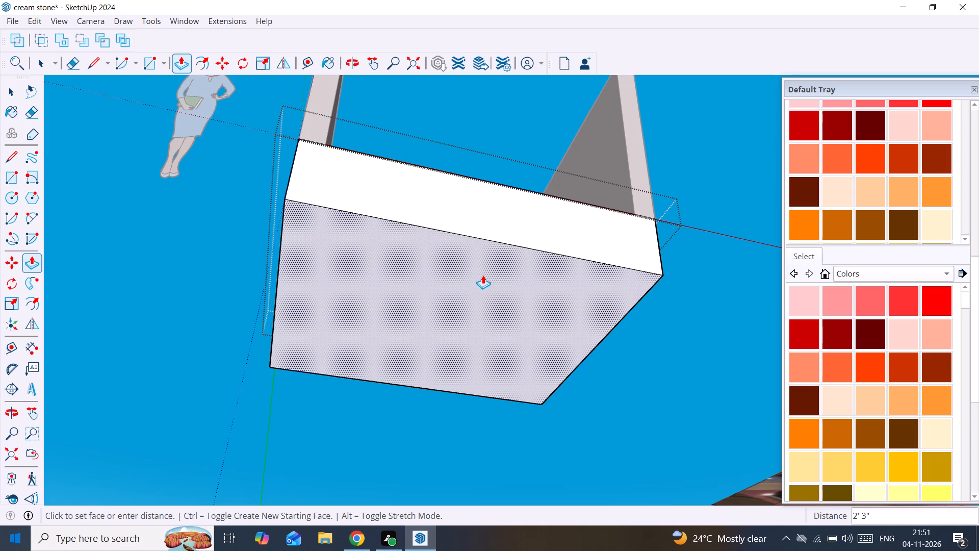
pyautogui.write('6"')
pyautogui.press('Return')
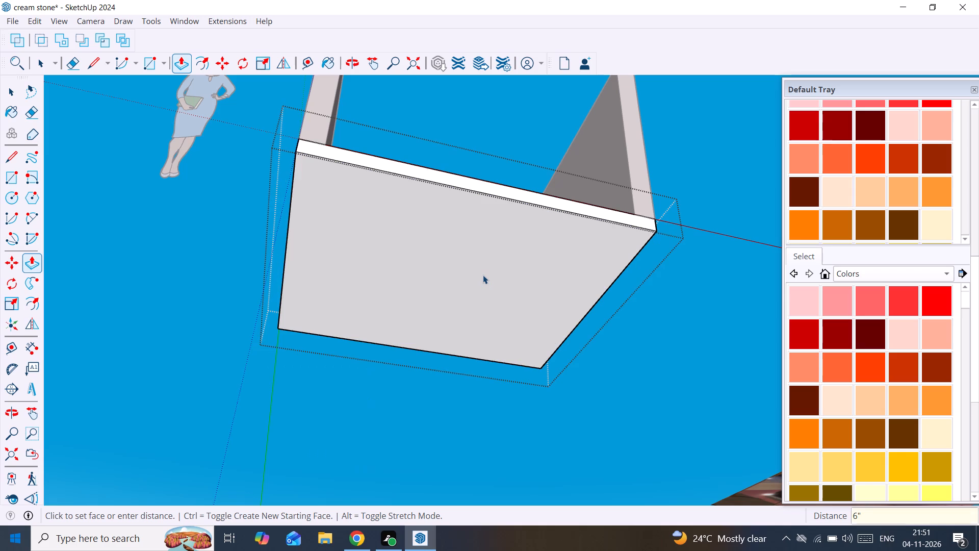
pyautogui.press('space')
pyautogui.scroll(-1, 507, 147)
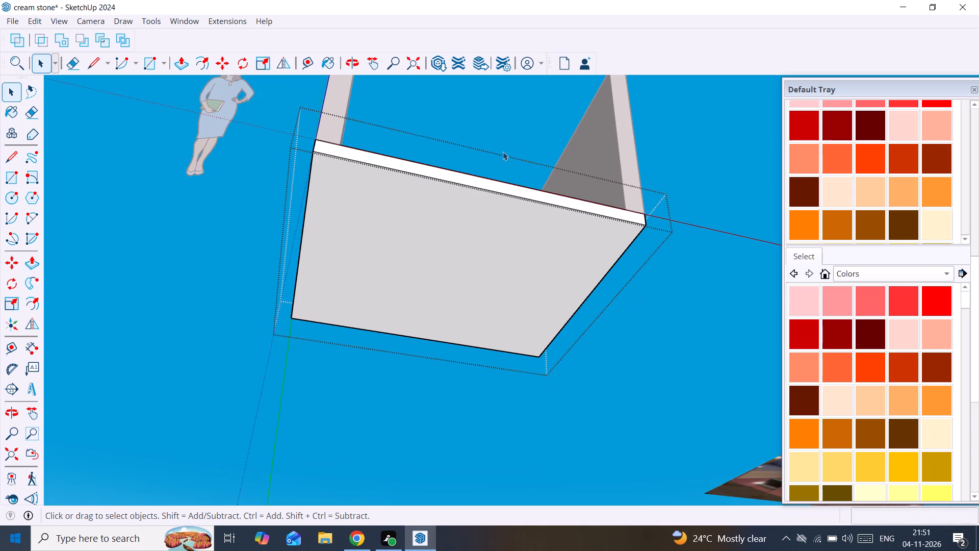
pyautogui.moveTo(494, 162); pyautogui.dragTo(501, 304, button='middle')
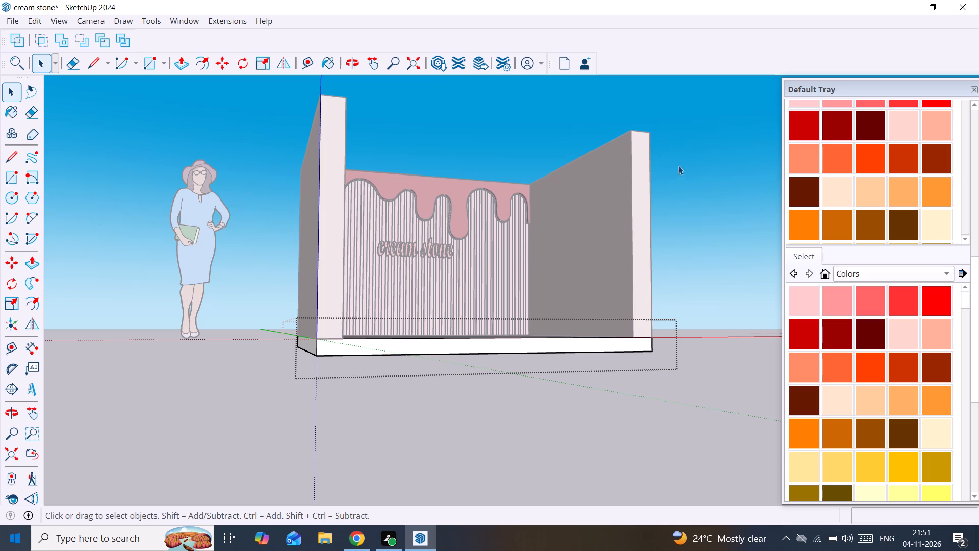
pyautogui.click(684, 221)
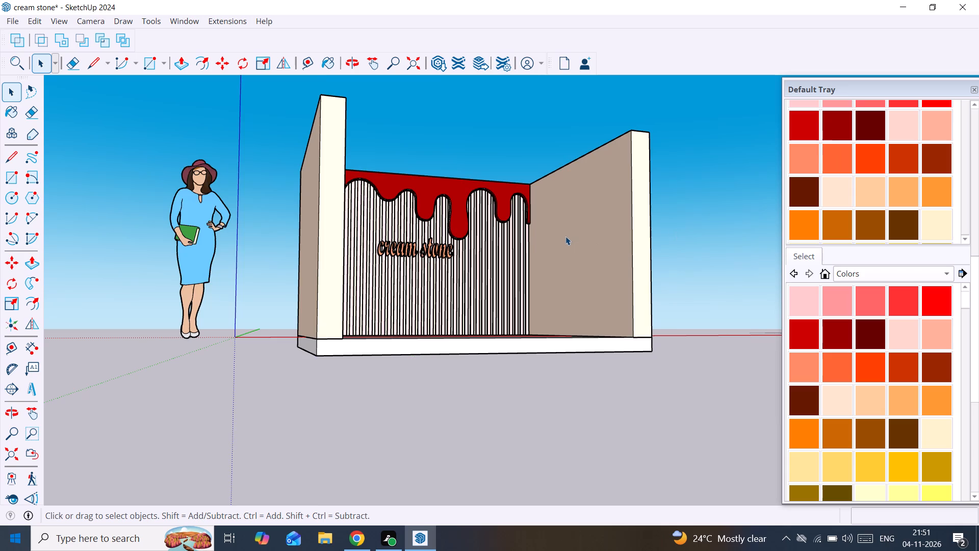
# Delete the peach "cream stone" lettering from the fluted back wall.
pyautogui.scroll(-1, 442, 237)
pyautogui.moveTo(437, 246); pyautogui.dragTo(434, 287, button='middle')
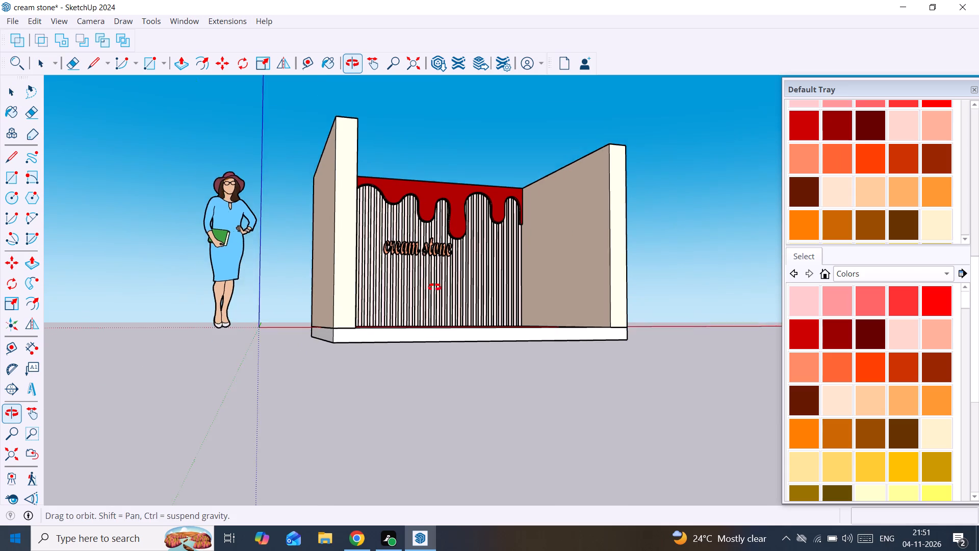
pyautogui.moveTo(434, 287); pyautogui.dragTo(421, 340, button='middle')
pyautogui.scroll(2, 410, 303)
pyautogui.moveTo(409, 301); pyautogui.dragTo(399, 431, button='middle')
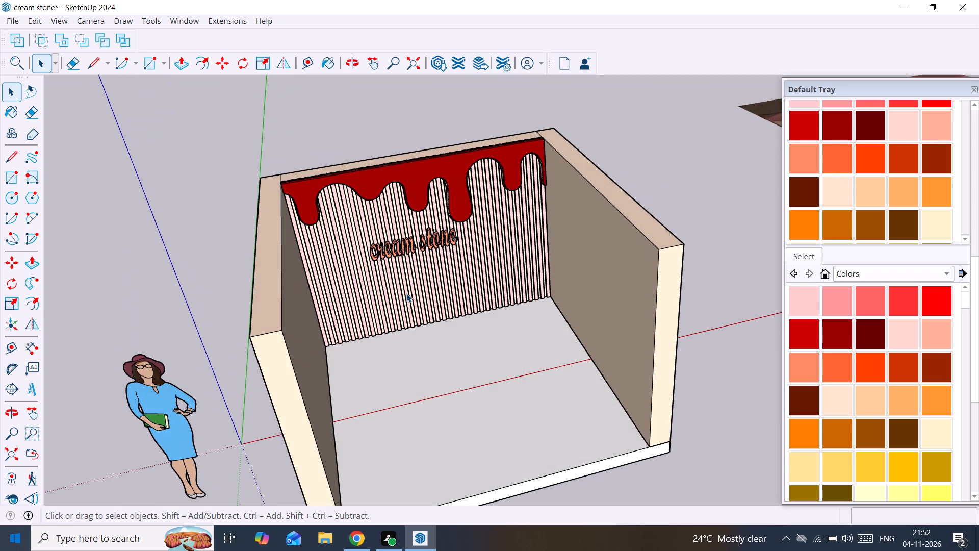
pyautogui.keyDown('shift'); pyautogui.moveTo(421, 284); pyautogui.dragTo(491, 415, button='middle'); pyautogui.keyUp('shift')
pyautogui.moveTo(491, 412); pyautogui.dragTo(451, 331, button='middle')
pyautogui.click(462, 369)
pyautogui.press('Delete')
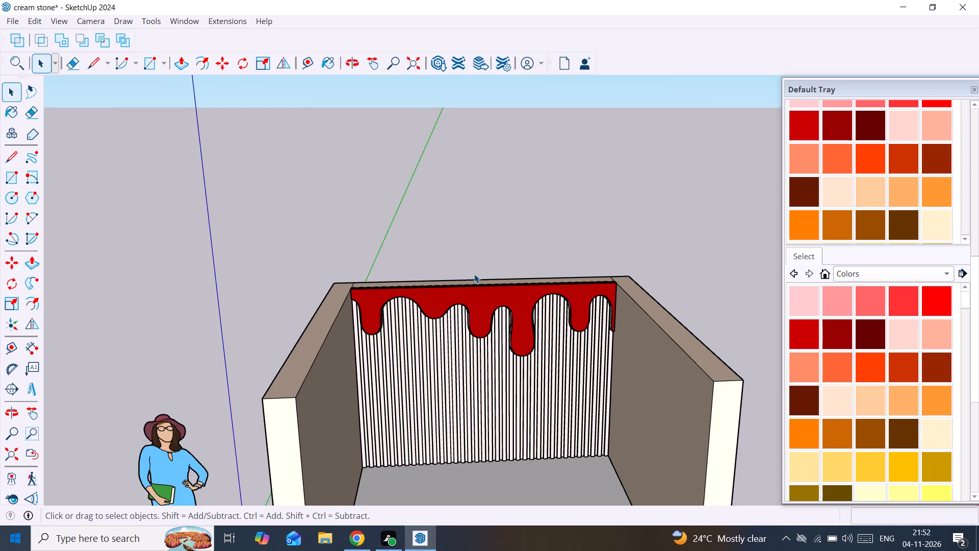
# Create 3D text "Ice cream point" in Script MT Bold, 3" high with 1" extrusion, and place it on the red drip band.
pyautogui.scroll(2, 460, 289)
pyautogui.moveTo(459, 292); pyautogui.dragTo(526, 283, button='middle')
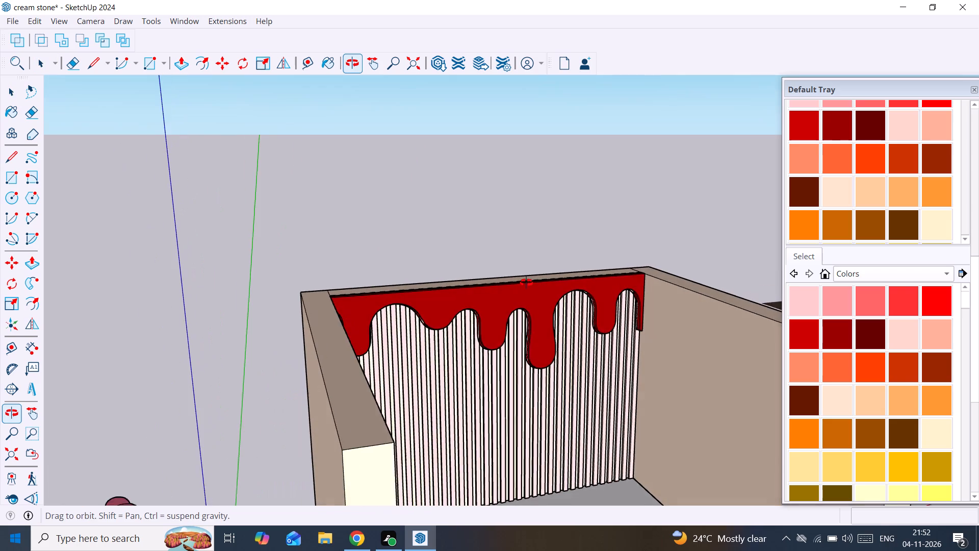
pyautogui.moveTo(526, 283); pyautogui.dragTo(525, 283, button='middle')
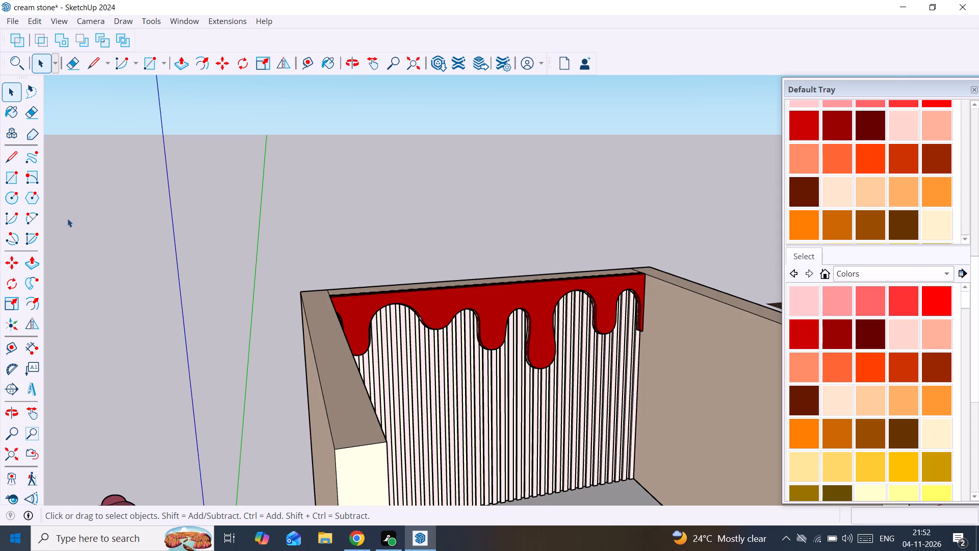
pyautogui.click(38, 389)
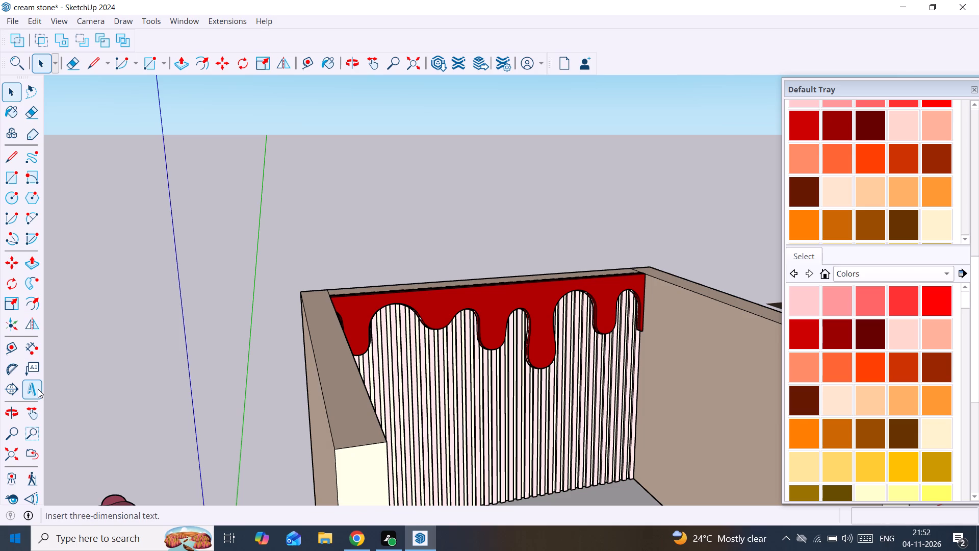
pyautogui.click(450, 171)
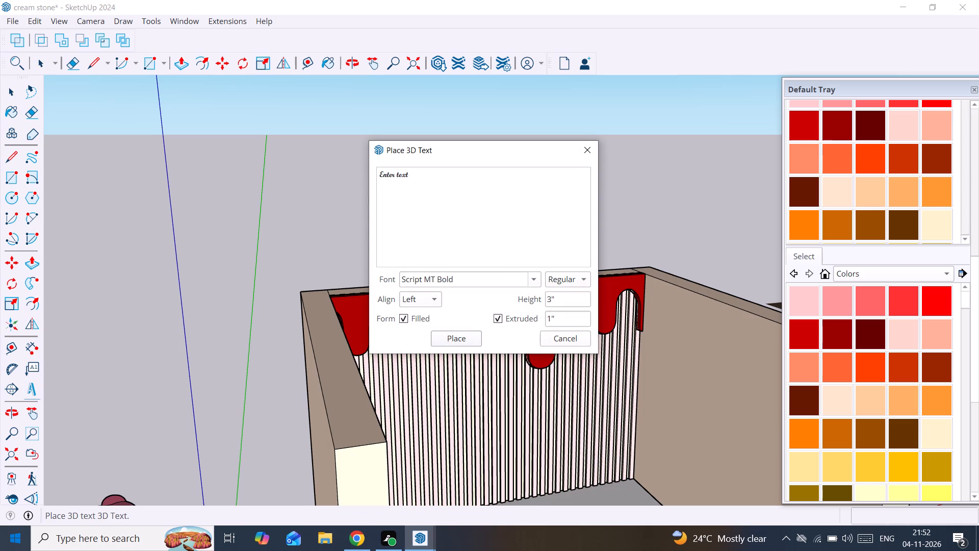
pyautogui.press('BackSpace')
pyautogui.press('BackSpace')
pyautogui.press('BackSpace')
pyautogui.press('BackSpace')
pyautogui.press('BackSpace')
pyautogui.press('BackSpace')
pyautogui.press('BackSpace')
pyautogui.press('BackSpace')
pyautogui.press('BackSpace')
pyautogui.press('BackSpace')
pyautogui.press('BackSpace')
pyautogui.press('BackSpace')
pyautogui.press('BackSpace')
pyautogui.press('BackSpace')
pyautogui.press('BackSpace')
pyautogui.press('BackSpace')
pyautogui.press('BackSpace')
pyautogui.press('BackSpace')
pyautogui.press('BackSpace')
pyautogui.press('BackSpace')
pyautogui.write('ice')
pyautogui.press('space')
pyautogui.press('BackSpace')
pyautogui.press('BackSpace')
pyautogui.press('BackSpace')
pyautogui.press('BackSpace')
pyautogui.press('BackSpace')
pyautogui.press('BackSpace')
pyautogui.press('BackSpace')
pyautogui.press('BackSpace')
pyautogui.press('BackSpace')
pyautogui.press('BackSpace')
pyautogui.press('BackSpace')
pyautogui.press('BackSpace')
pyautogui.press('BackSpace')
pyautogui.press('BackSpace')
pyautogui.press('BackSpace')
pyautogui.press('BackSpace')
pyautogui.press('BackSpace')
pyautogui.press('BackSpace')
pyautogui.press('BackSpace')
pyautogui.press('BackSpace')
pyautogui.hotkey('shift', 'i')
pyautogui.write('ce')
pyautogui.press('space')
pyautogui.write('cream')
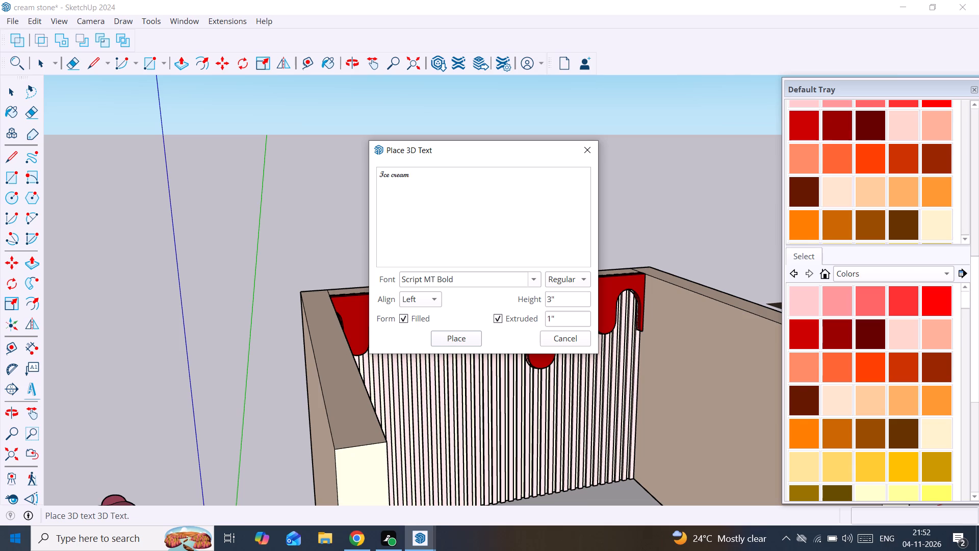
pyautogui.press('space')
pyautogui.press('p')
pyautogui.write('oint')
pyautogui.moveTo(459, 339); pyautogui.dragTo(459, 333)
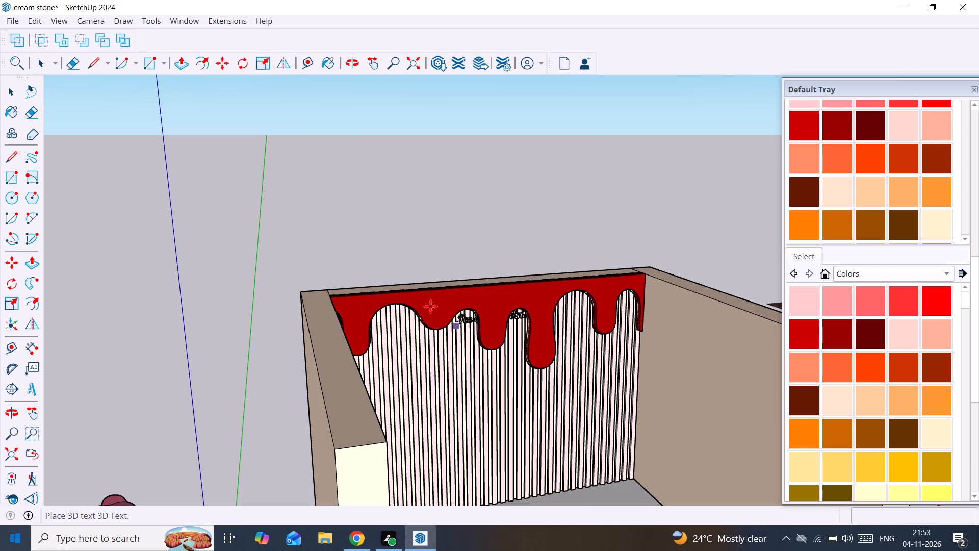
pyautogui.click(444, 308)
# Paint the "Ice cream point" lettering with the palest peach colour.
pyautogui.scroll(1, 472, 308)
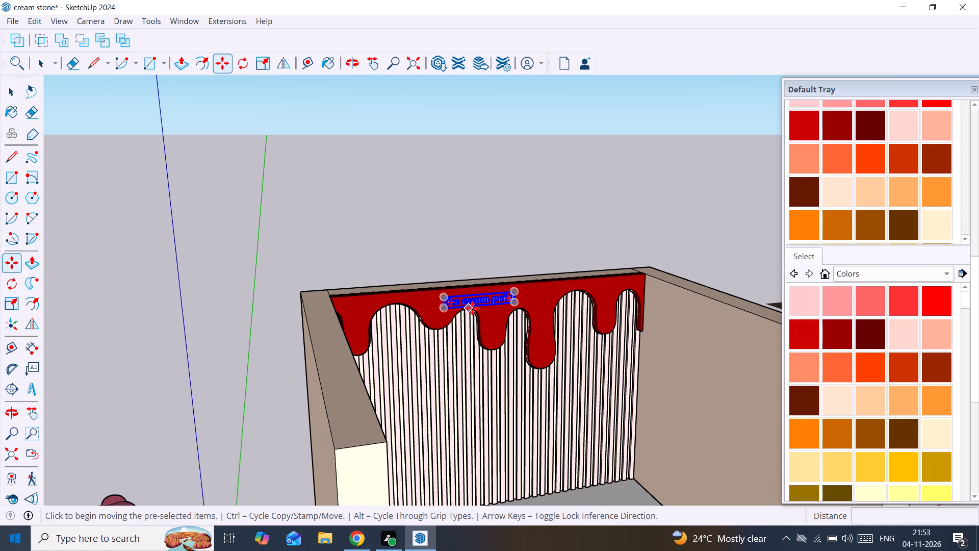
pyautogui.scroll(8, 472, 308)
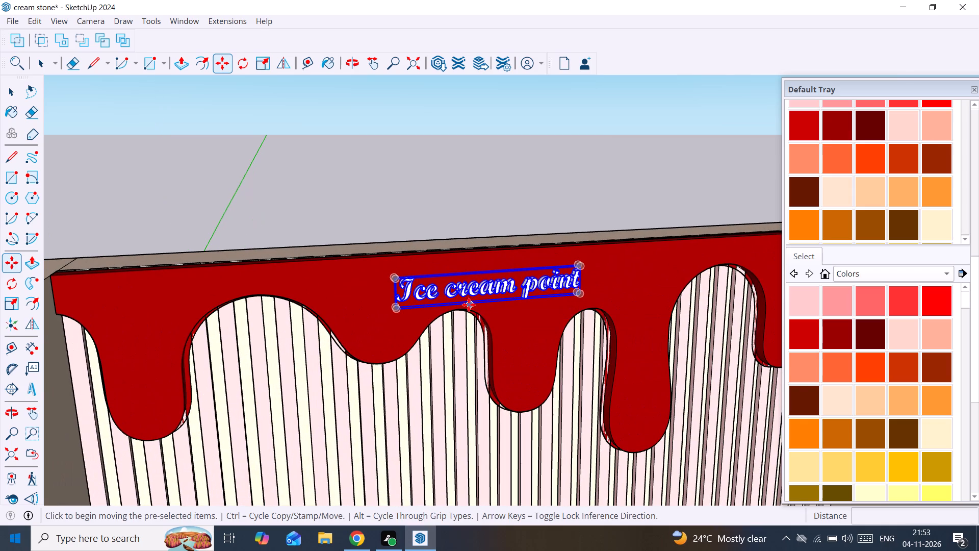
pyautogui.scroll(1, 465, 304)
pyautogui.scroll(3, 420, 282)
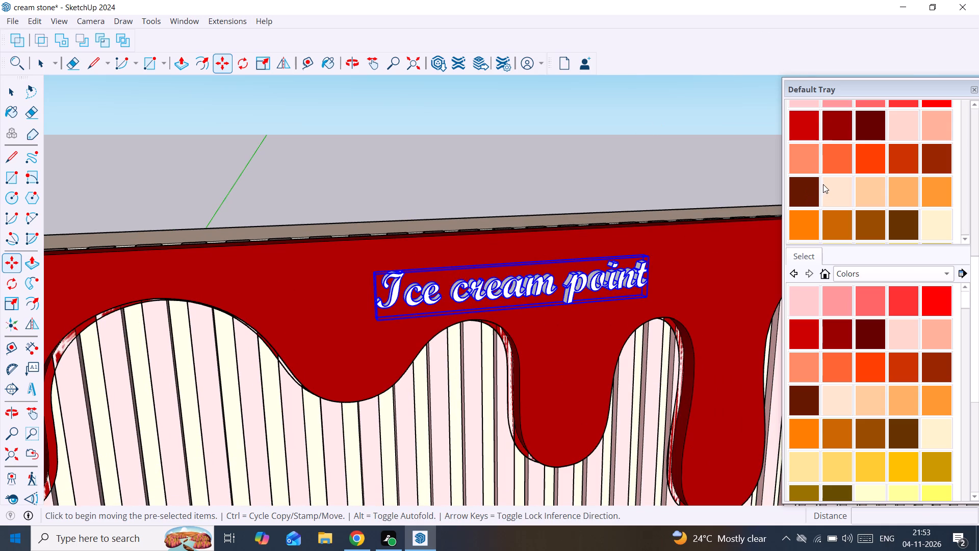
pyautogui.click(841, 187)
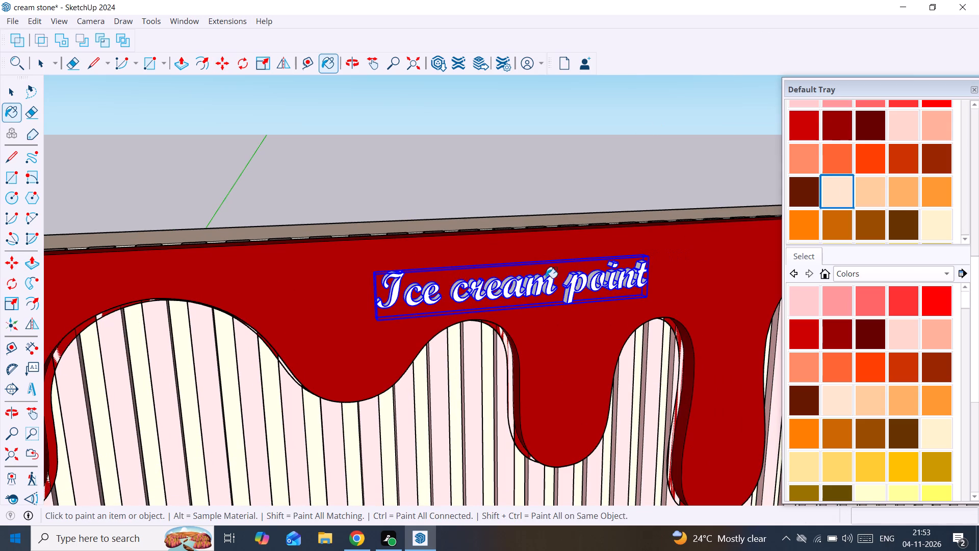
pyautogui.click(533, 283)
# Enlarge the "Ice cream point" lettering proportionally by scaling outward from its lower corner at the "I" end.
pyautogui.scroll(2, 443, 280)
pyautogui.moveTo(423, 278); pyautogui.dragTo(580, 280, button='middle')
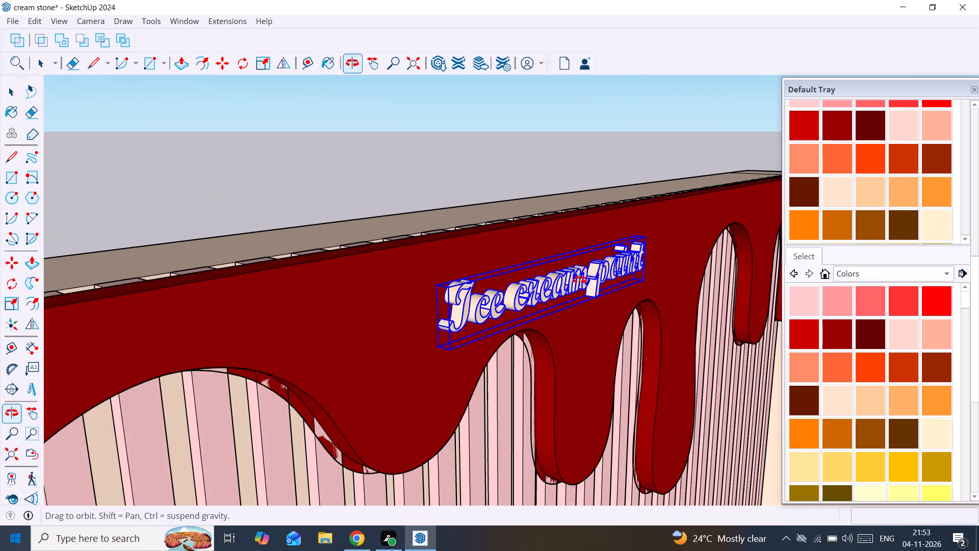
pyautogui.moveTo(580, 280); pyautogui.dragTo(549, 299, button='middle')
pyautogui.scroll(1, 469, 287)
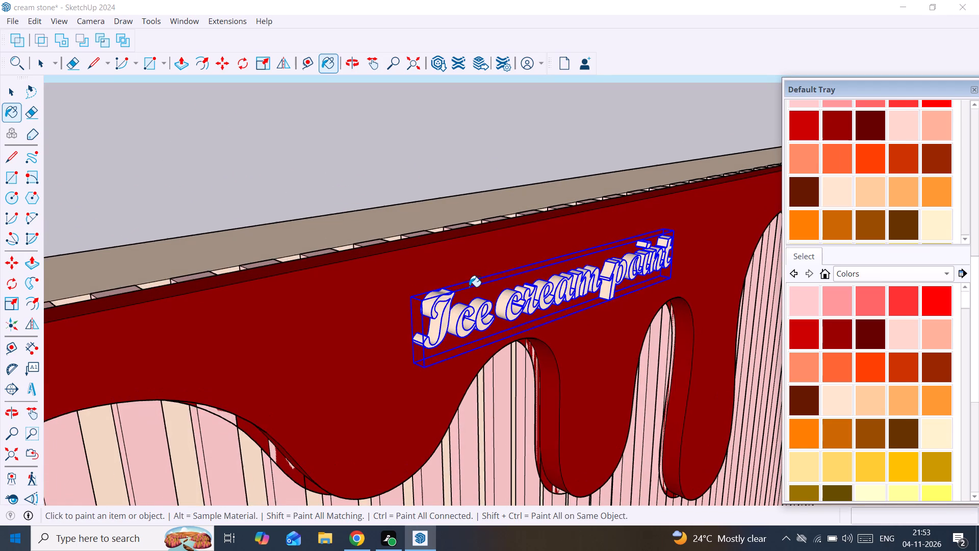
pyautogui.scroll(3, 432, 307)
pyautogui.moveTo(432, 307); pyautogui.dragTo(361, 328, button='middle')
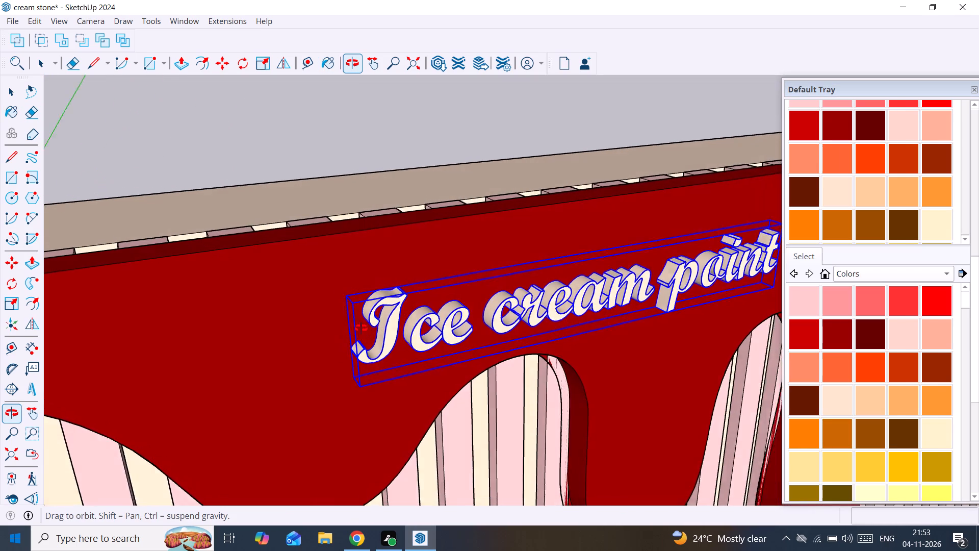
pyautogui.moveTo(361, 328); pyautogui.dragTo(426, 317, button='middle')
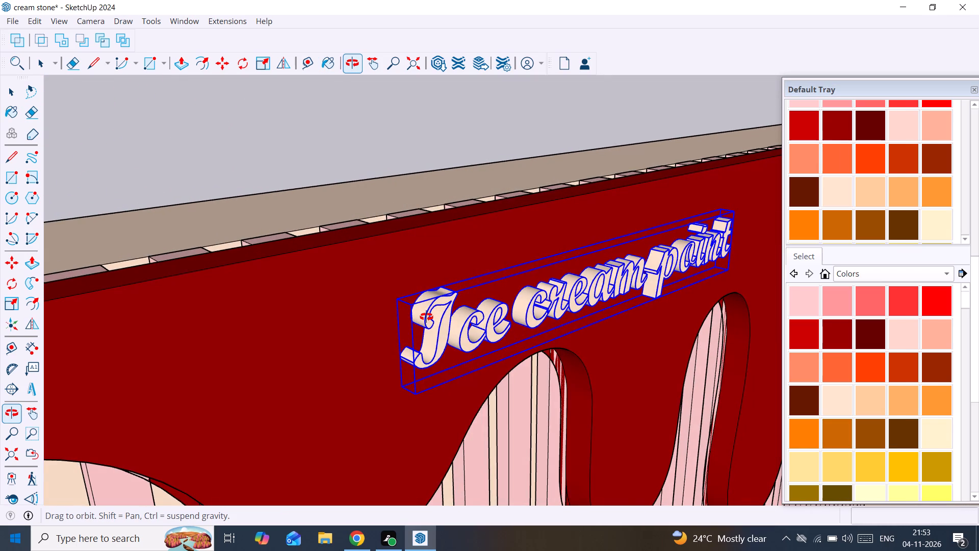
pyautogui.moveTo(426, 317); pyautogui.dragTo(427, 303, button='middle')
pyautogui.scroll(-3, 427, 303)
pyautogui.scroll(3, 427, 303)
pyautogui.press('s')
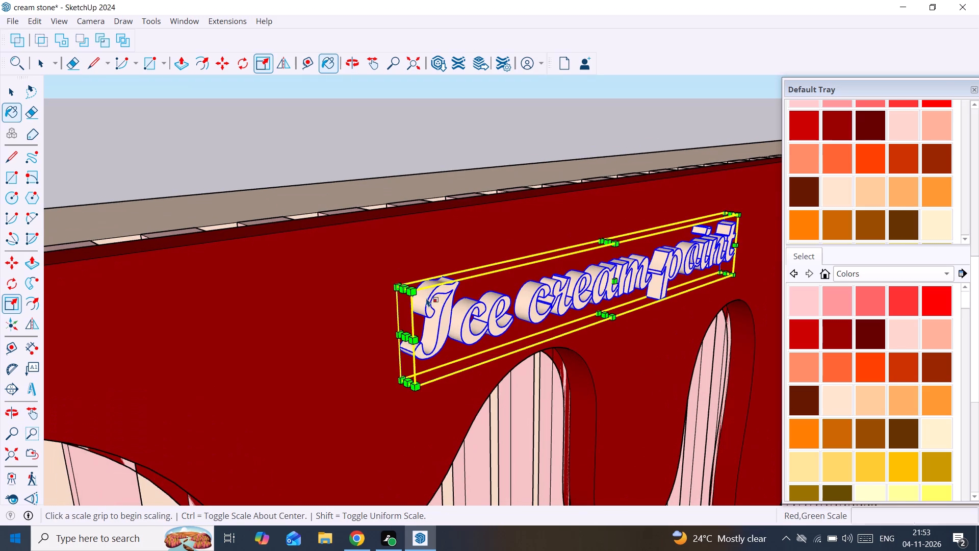
pyautogui.scroll(1, 571, 265)
pyautogui.scroll(-7, 572, 263)
pyautogui.scroll(2, 655, 238)
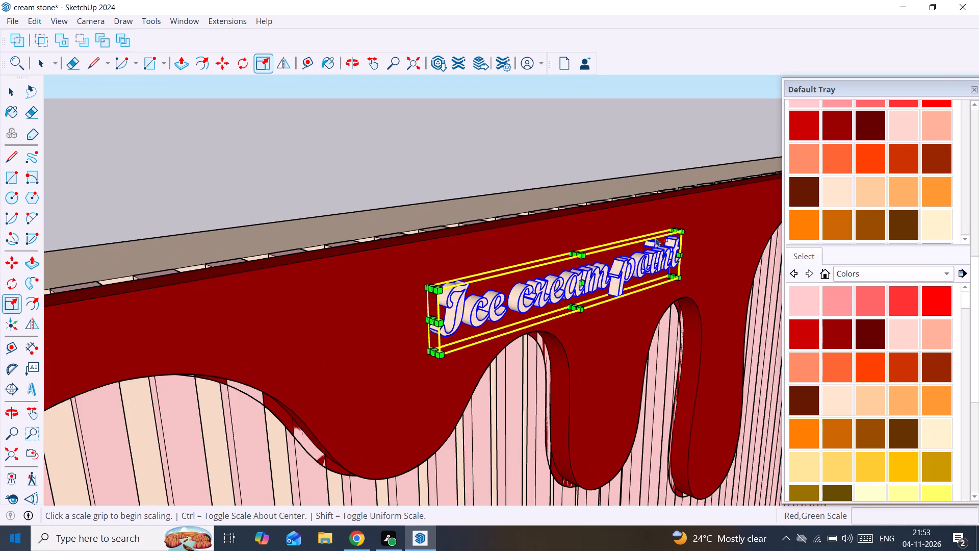
pyautogui.click(675, 228)
pyautogui.press('space')
pyautogui.scroll(2, 529, 304)
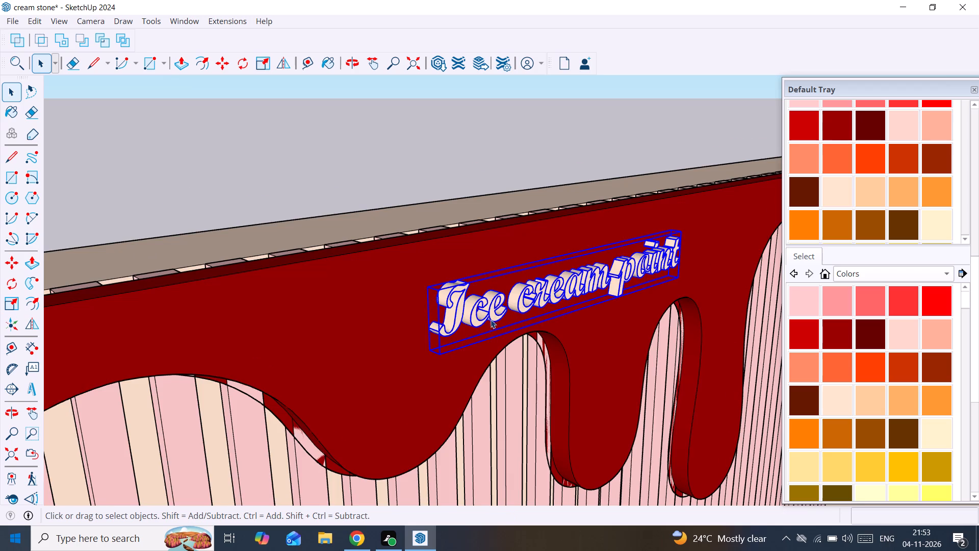
pyautogui.scroll(1, 491, 319)
pyautogui.press('s')
pyautogui.moveTo(400, 369); pyautogui.dragTo(356, 400)
pyautogui.press('space')
pyautogui.scroll(-8, 355, 393)
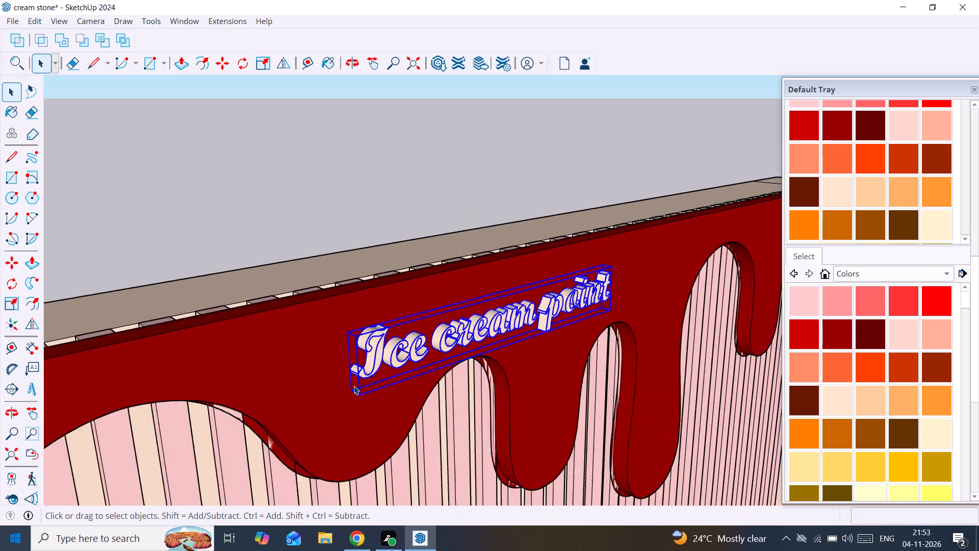
# Widen the lettering along the red axis from its "t" end by a scale of 1.07.
pyautogui.scroll(-1, 354, 386)
pyautogui.moveTo(331, 360); pyautogui.dragTo(257, 305, button='middle')
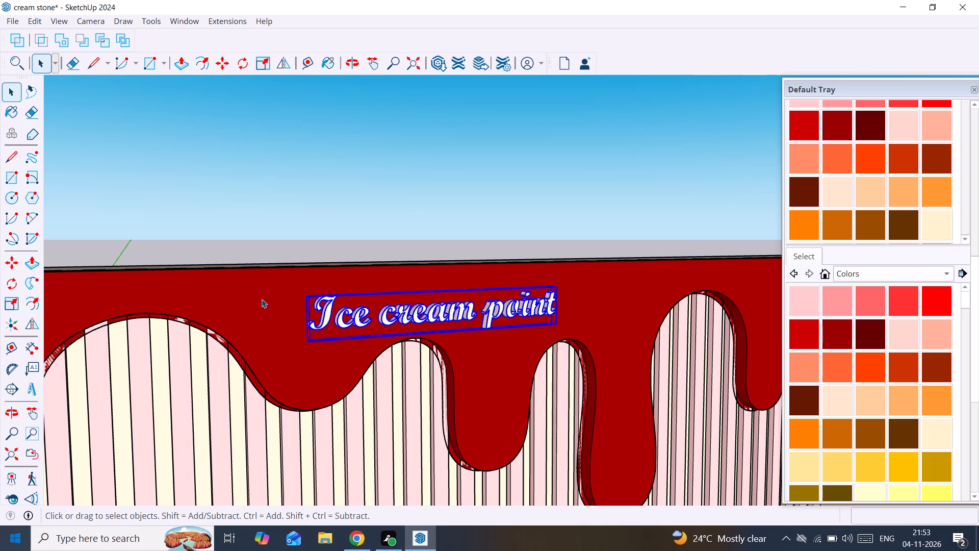
pyautogui.scroll(2, 671, 343)
pyautogui.moveTo(617, 325); pyautogui.dragTo(364, 343, button='middle')
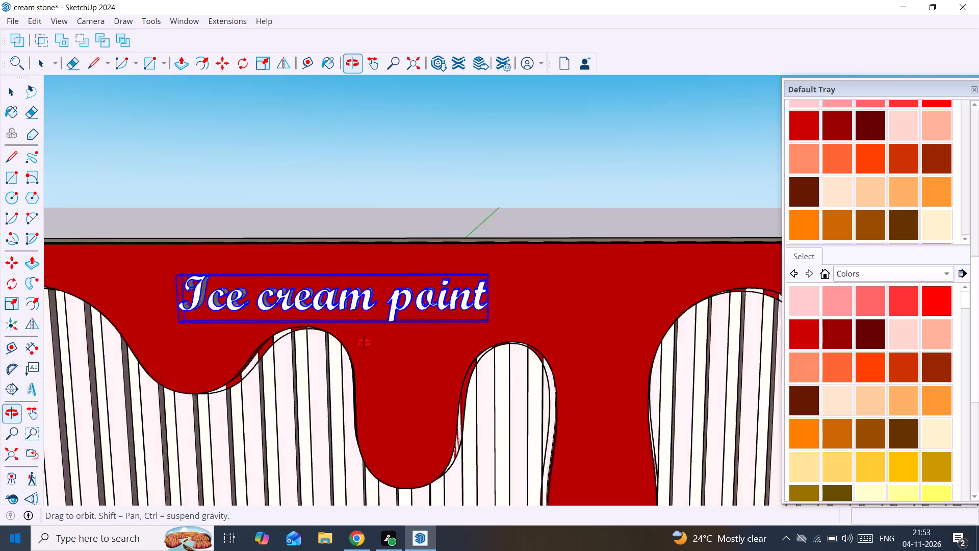
pyautogui.moveTo(364, 343); pyautogui.dragTo(298, 346, button='middle')
pyautogui.scroll(1, 451, 219)
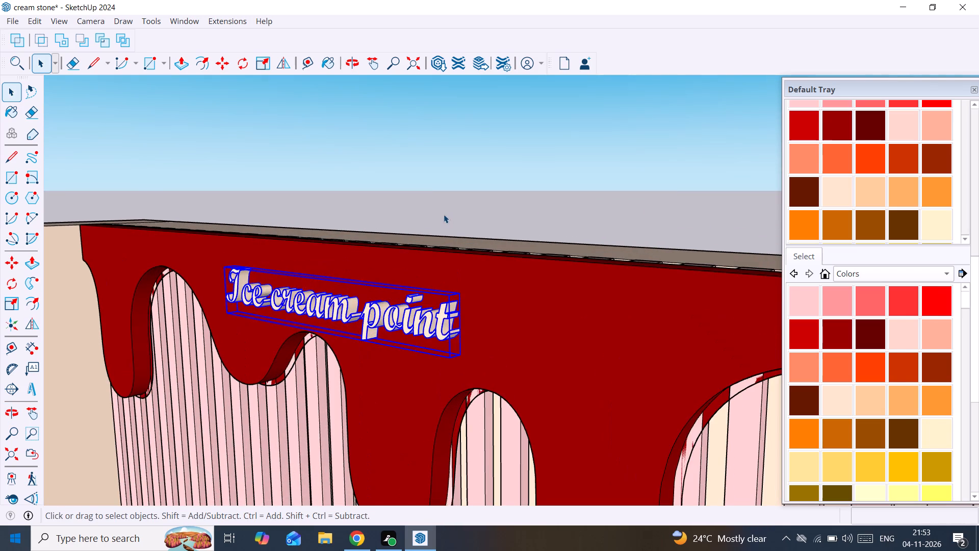
pyautogui.scroll(2, 443, 213)
pyautogui.scroll(-3, 442, 343)
pyautogui.scroll(-3, 441, 417)
pyautogui.keyDown('shift'); pyautogui.moveTo(487, 351); pyautogui.dragTo(595, 136, button='middle'); pyautogui.keyUp('shift')
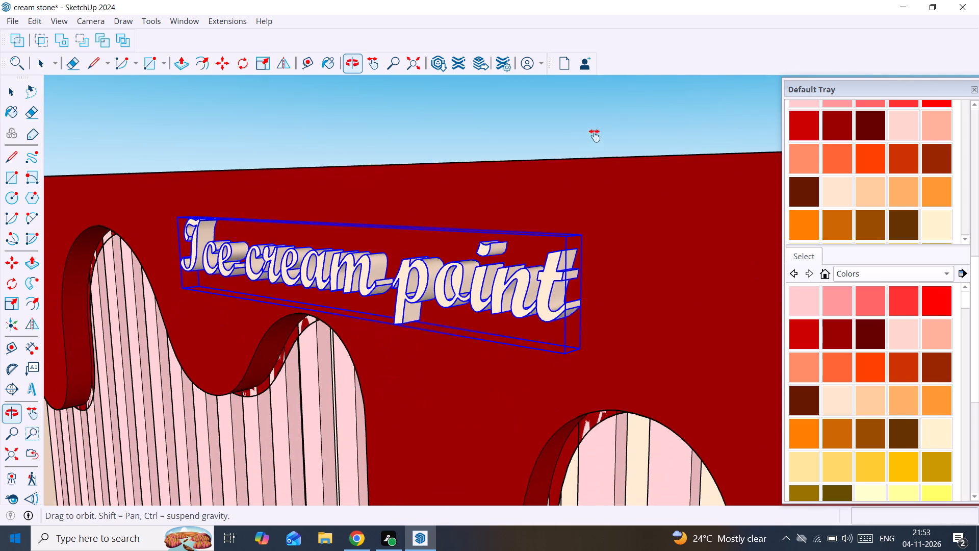
pyautogui.keyDown('shift'); pyautogui.moveTo(595, 136); pyautogui.dragTo(595, 133, button='middle'); pyautogui.keyUp('shift')
pyautogui.press('s')
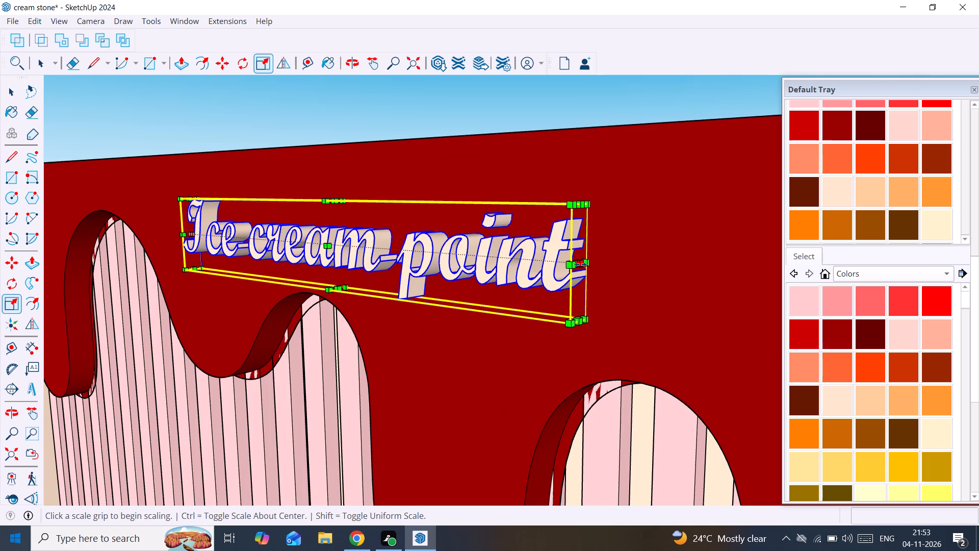
pyautogui.moveTo(580, 265); pyautogui.dragTo(628, 267)
# Stretch the lettering's height along the green axis by scaling its bottom edge slightly downward on the drip band.
pyautogui.moveTo(359, 283); pyautogui.dragTo(371, 268, button='middle')
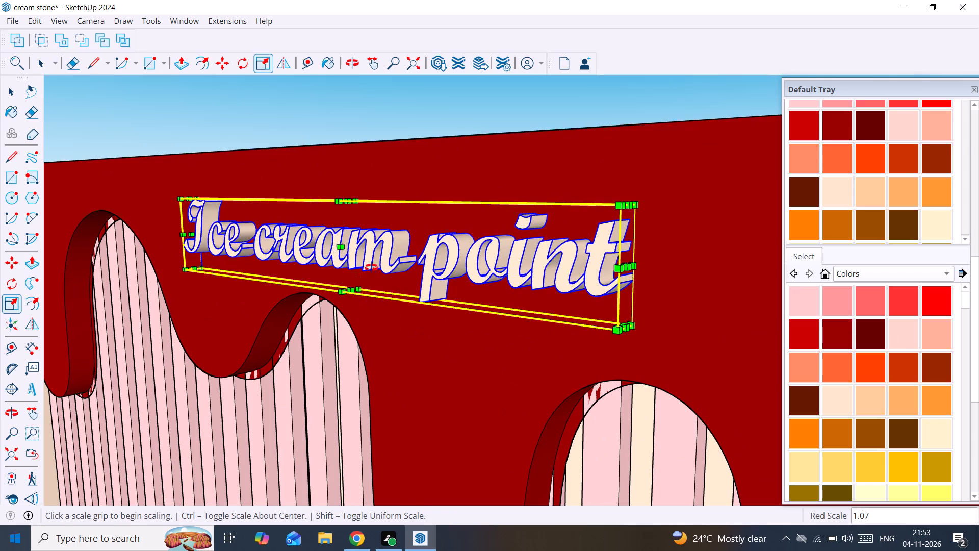
pyautogui.moveTo(371, 268); pyautogui.dragTo(474, 155, button='middle')
pyautogui.moveTo(423, 200); pyautogui.dragTo(423, 211)
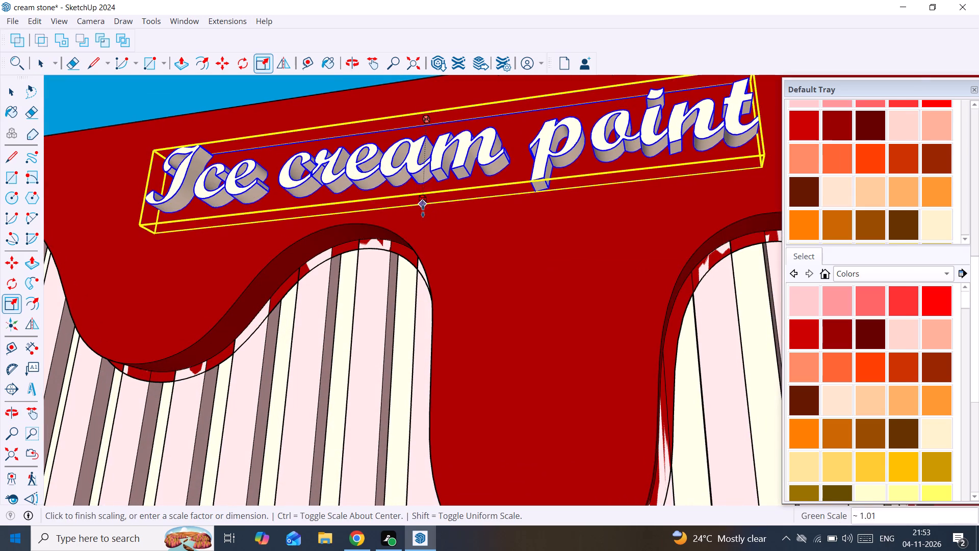
pyautogui.moveTo(423, 211); pyautogui.dragTo(424, 232)
pyautogui.press('space')
pyautogui.scroll(-2, 399, 206)
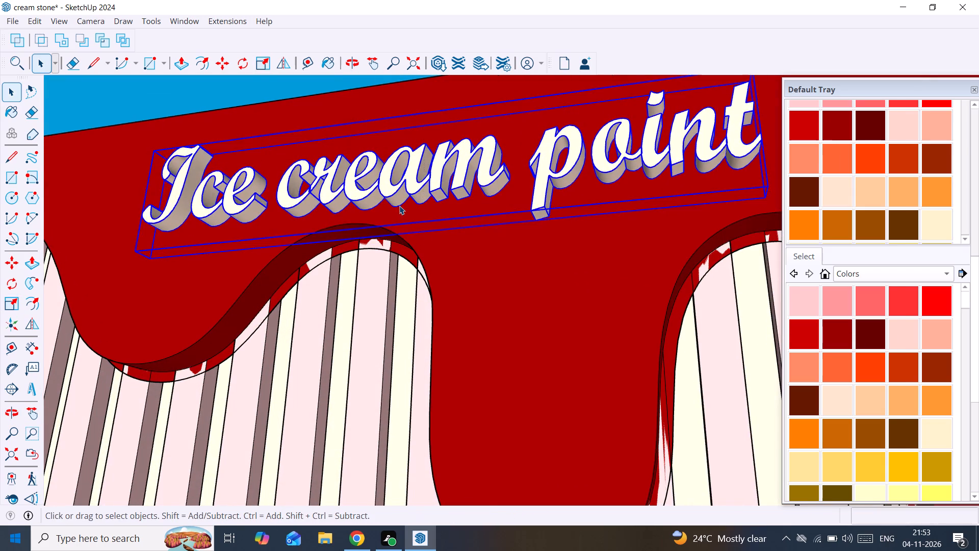
pyautogui.scroll(-8, 399, 206)
pyautogui.moveTo(399, 206); pyautogui.dragTo(474, 252, button='middle')
pyautogui.press('space')
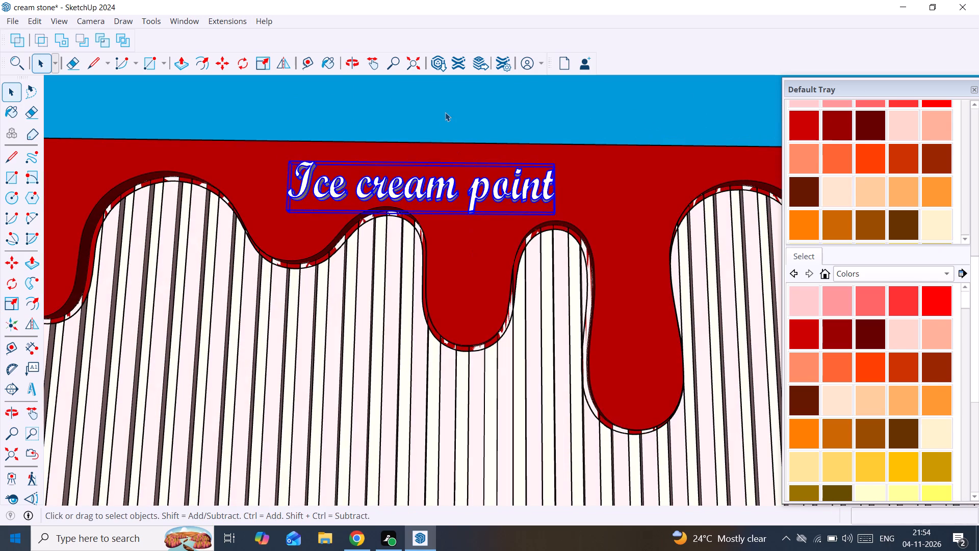
# Move the "Ice cream point" lettering sideways along the red drip band so it sits closer to the band's middle.
pyautogui.click(445, 112)
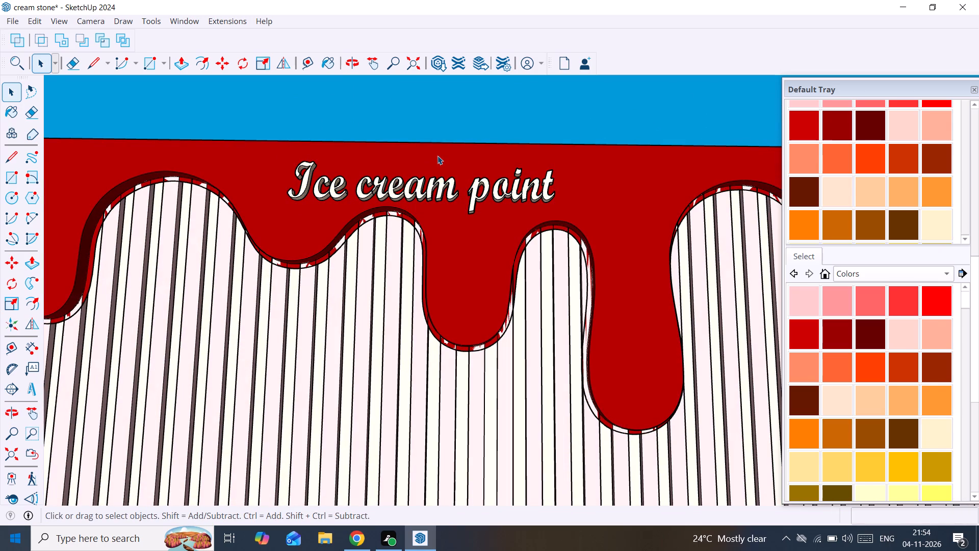
pyautogui.click(506, 111)
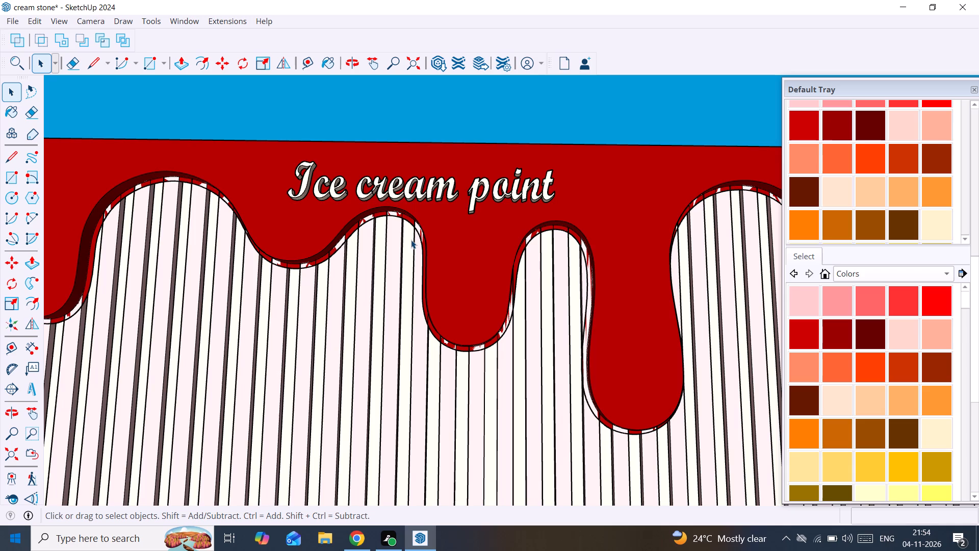
pyautogui.scroll(-5, 411, 240)
pyautogui.keyDown('shift'); pyautogui.moveTo(413, 253); pyautogui.dragTo(414, 253, button='middle'); pyautogui.keyUp('shift')
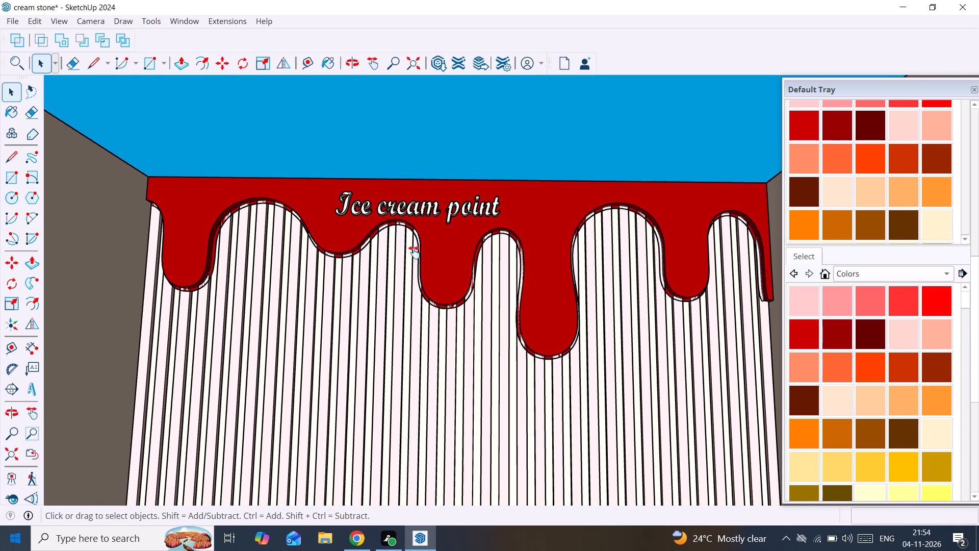
pyautogui.keyDown('shift'); pyautogui.moveTo(414, 253); pyautogui.dragTo(488, 271, button='middle'); pyautogui.keyUp('shift')
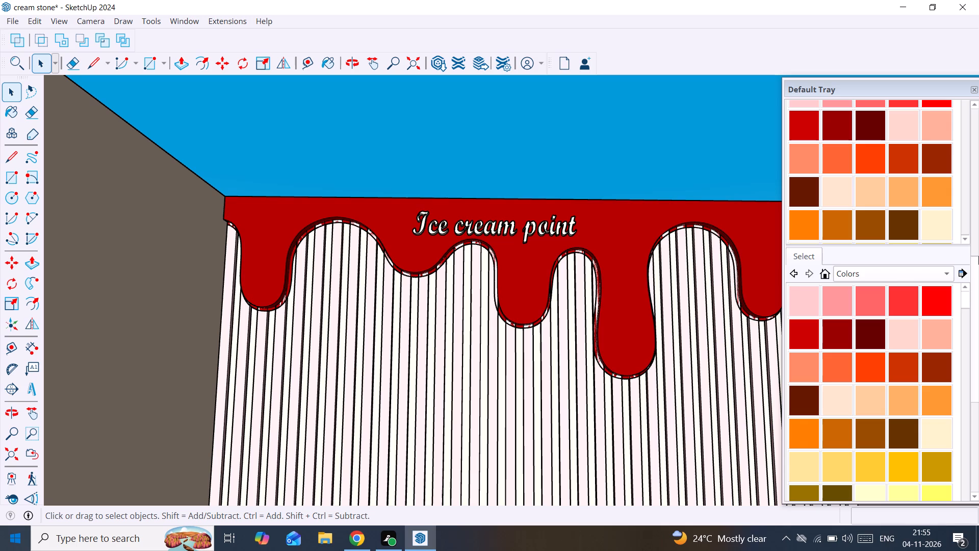
pyautogui.scroll(-2, 522, 268)
pyautogui.scroll(1, 513, 253)
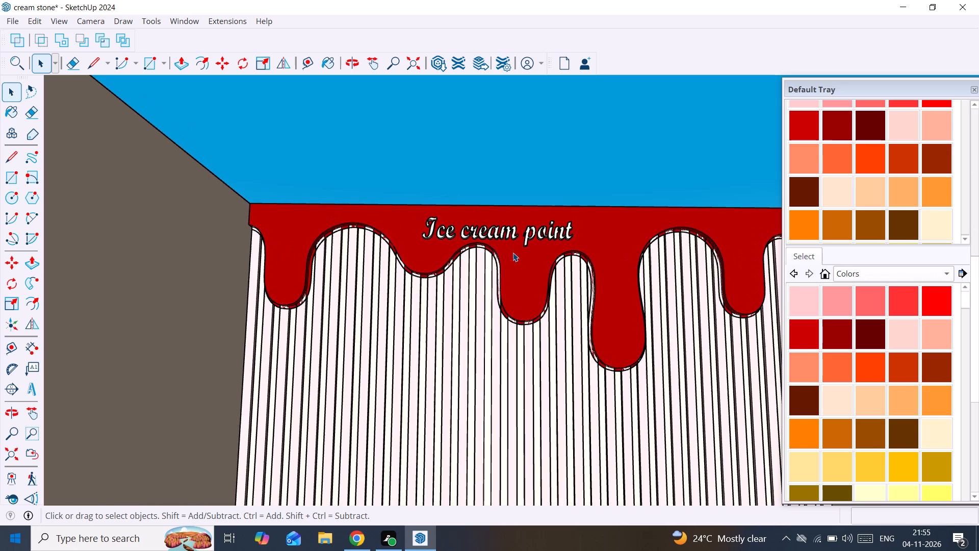
pyautogui.moveTo(513, 253); pyautogui.dragTo(417, 300, button='middle')
pyautogui.scroll(-2, 417, 300)
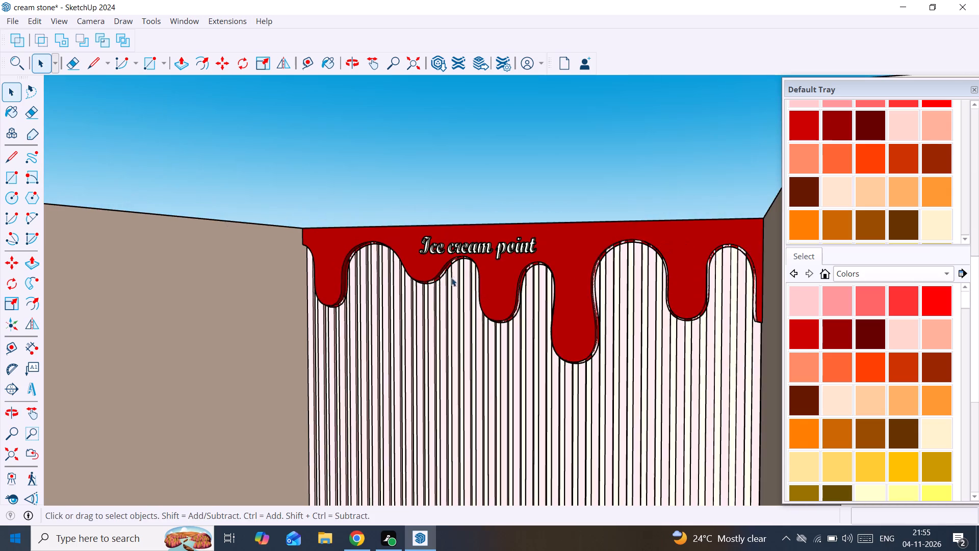
pyautogui.scroll(2, 465, 267)
pyautogui.moveTo(626, 262); pyautogui.dragTo(686, 255, button='middle')
pyautogui.click(523, 244)
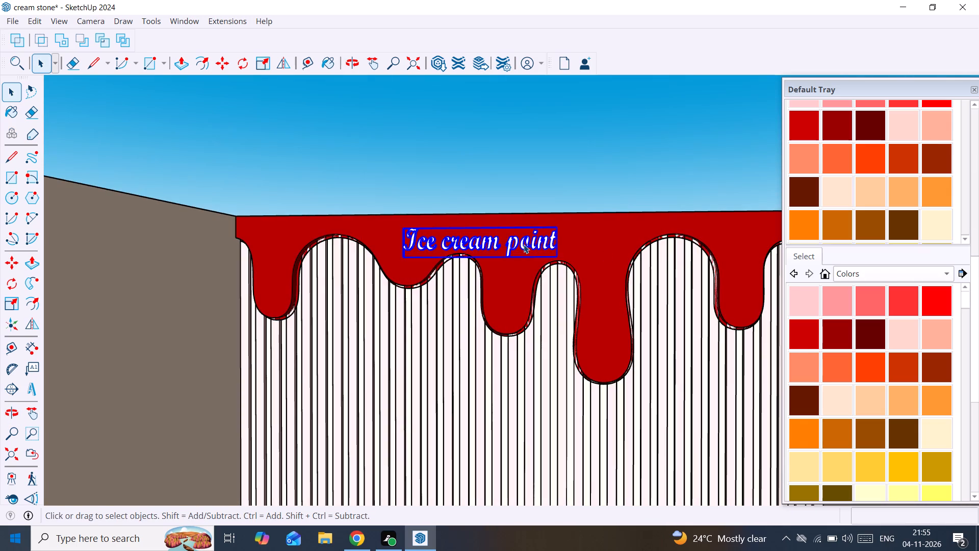
pyautogui.press('m')
pyautogui.click(524, 244)
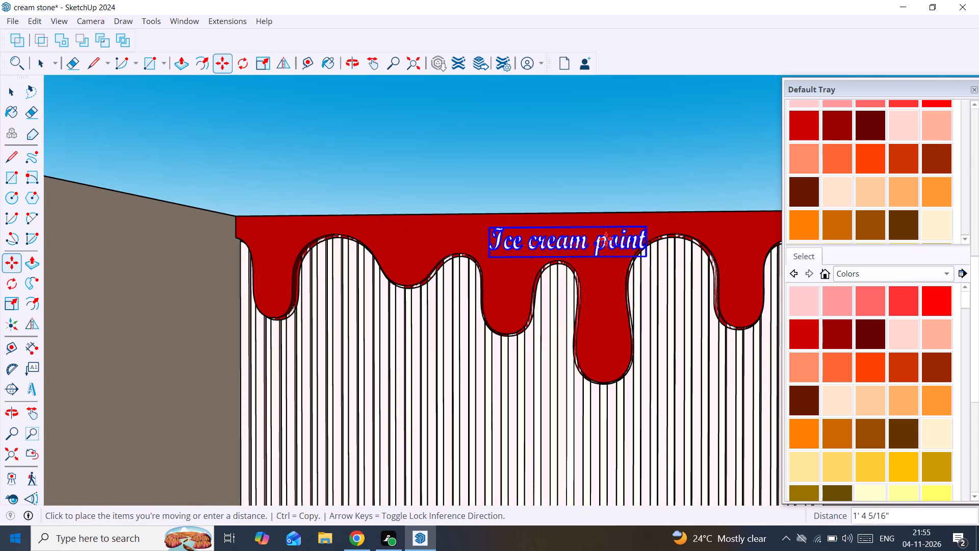
pyautogui.click(592, 239)
pyautogui.press('space')
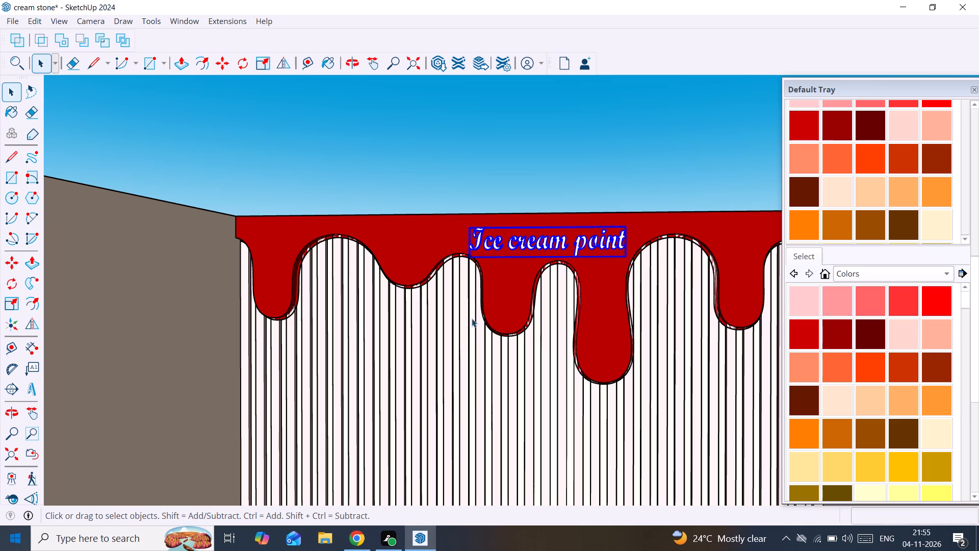
# Examine the lettering's placement and depth on the drip band from the front and from oblique angles.
pyautogui.scroll(-3, 475, 304)
pyautogui.keyDown('shift'); pyautogui.moveTo(476, 303); pyautogui.dragTo(449, 203, button='middle'); pyautogui.keyUp('shift')
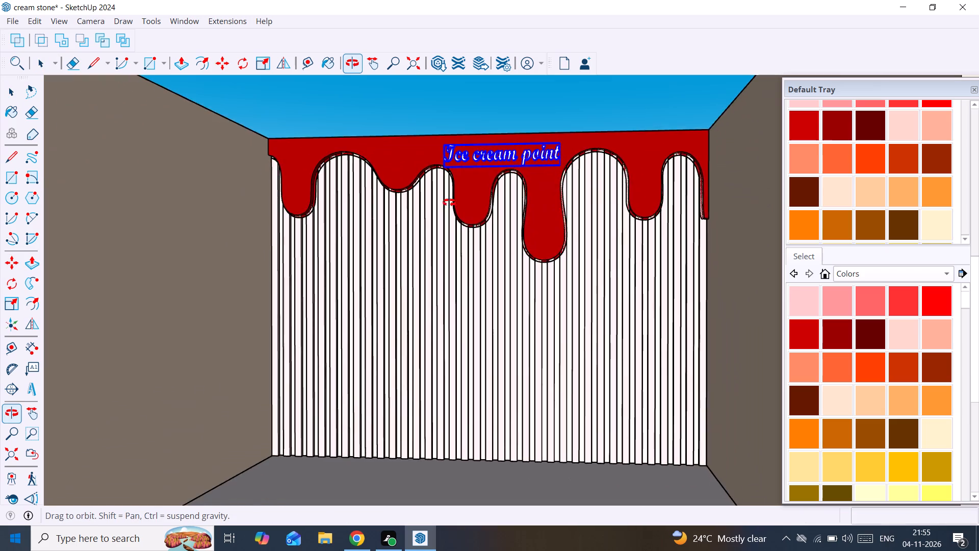
pyautogui.keyDown('shift'); pyautogui.moveTo(449, 203); pyautogui.dragTo(467, 268, button='middle'); pyautogui.keyUp('shift')
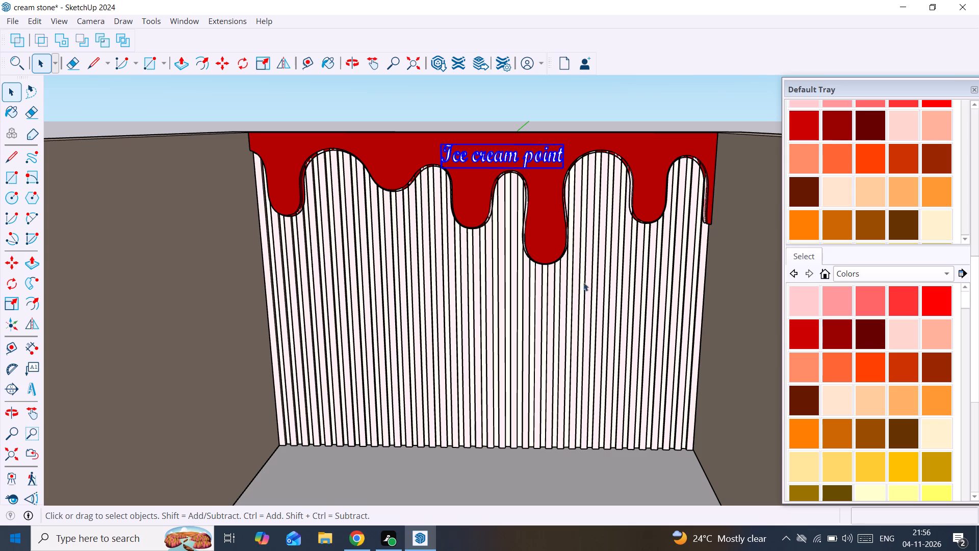
pyautogui.click(419, 97)
pyautogui.scroll(-5, 339, 167)
pyautogui.moveTo(344, 171); pyautogui.dragTo(530, 277, button='middle')
pyautogui.scroll(1, 500, 238)
pyautogui.scroll(7, 457, 176)
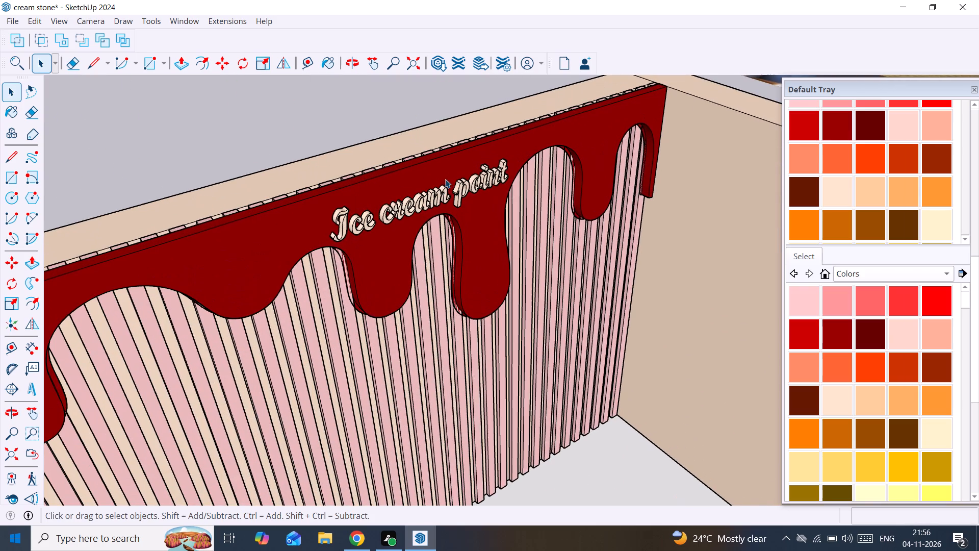
pyautogui.click(425, 203)
pyautogui.scroll(2, 425, 203)
pyautogui.moveTo(424, 203); pyautogui.dragTo(296, 179, button='middle')
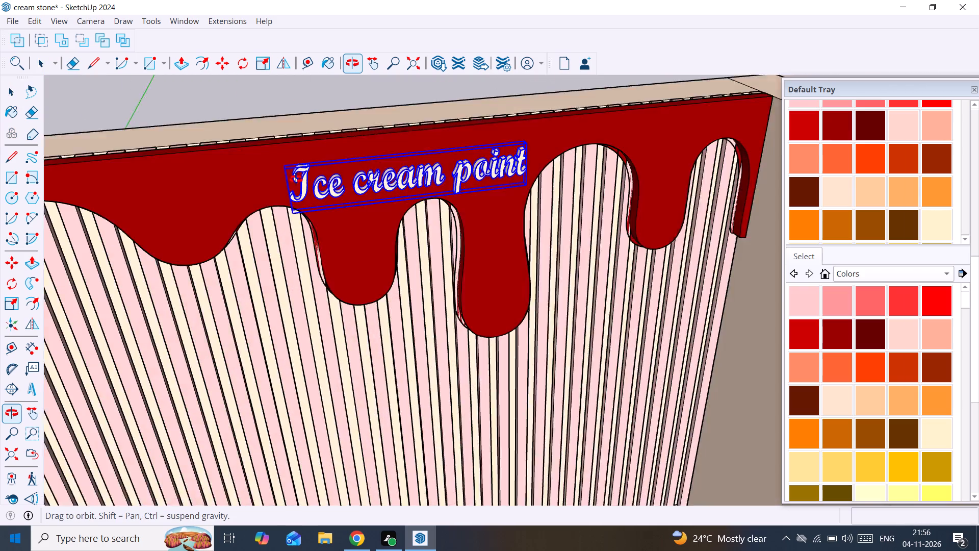
pyautogui.moveTo(296, 179); pyautogui.dragTo(315, 132, button='middle')
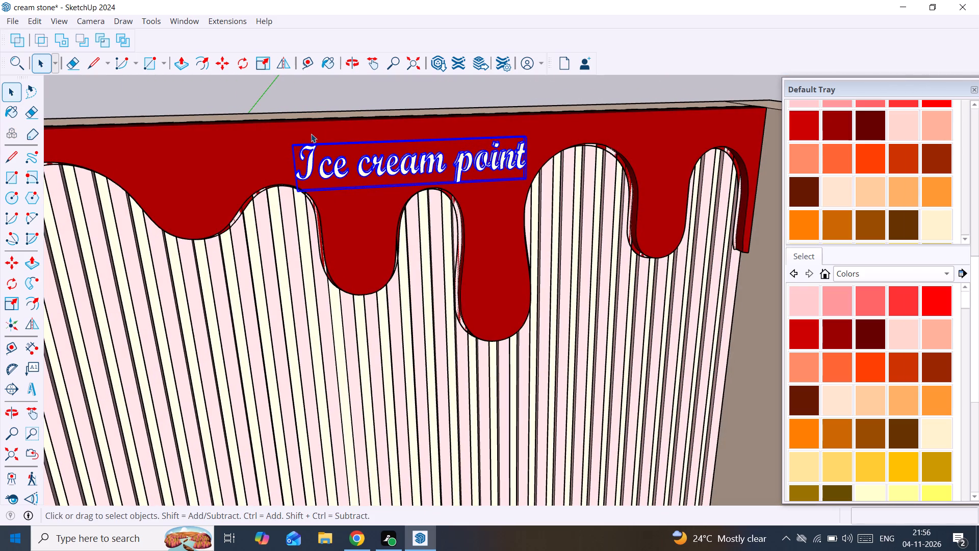
pyautogui.moveTo(356, 123); pyautogui.dragTo(475, 120, button='middle')
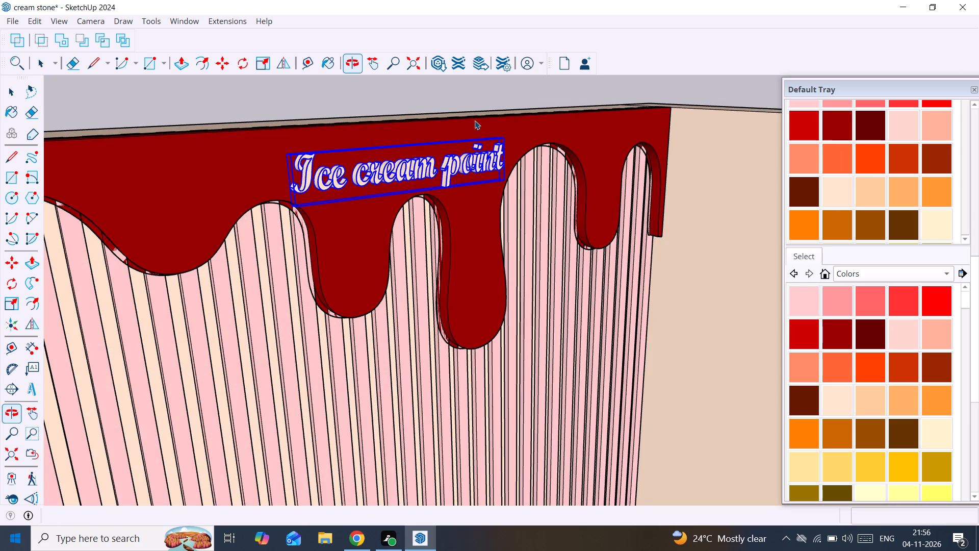
pyautogui.scroll(2, 319, 181)
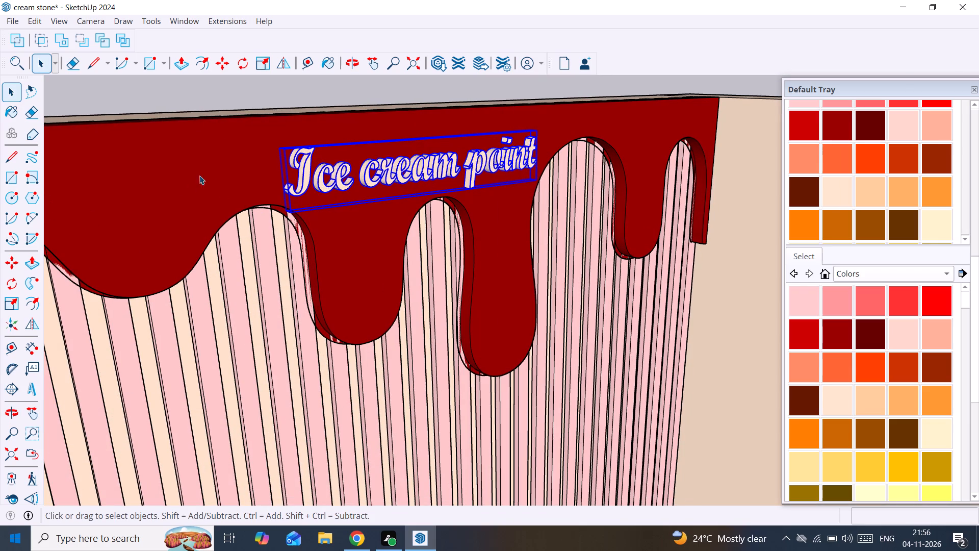
pyautogui.scroll(-19, 226, 174)
pyautogui.click(225, 108)
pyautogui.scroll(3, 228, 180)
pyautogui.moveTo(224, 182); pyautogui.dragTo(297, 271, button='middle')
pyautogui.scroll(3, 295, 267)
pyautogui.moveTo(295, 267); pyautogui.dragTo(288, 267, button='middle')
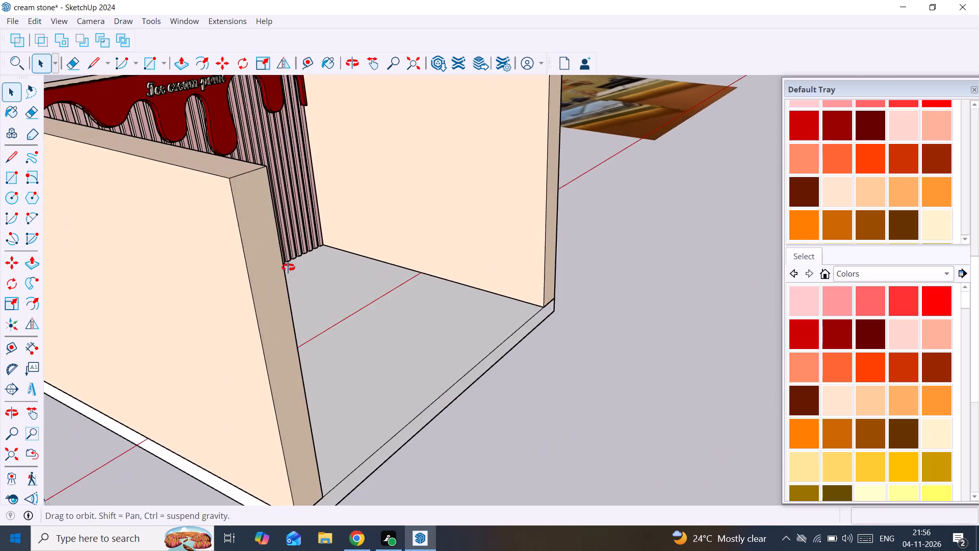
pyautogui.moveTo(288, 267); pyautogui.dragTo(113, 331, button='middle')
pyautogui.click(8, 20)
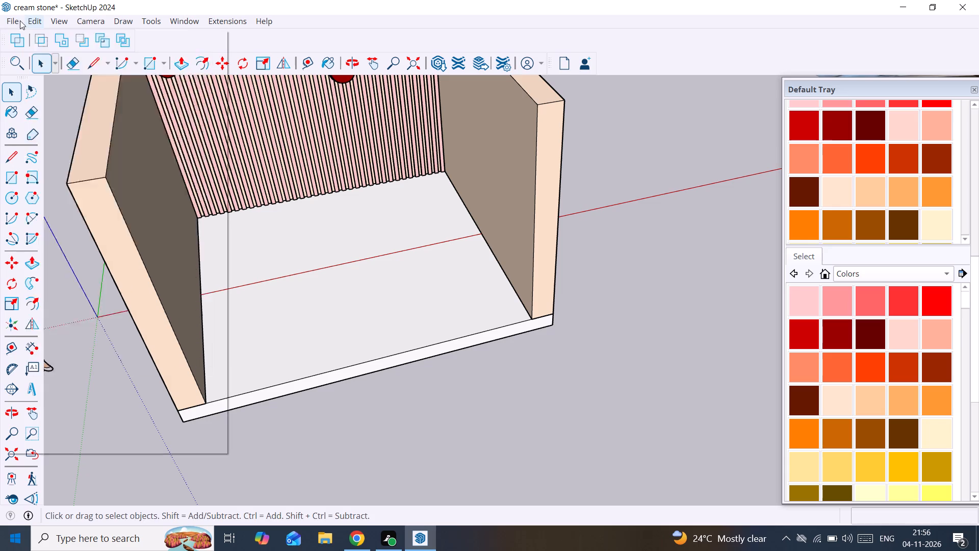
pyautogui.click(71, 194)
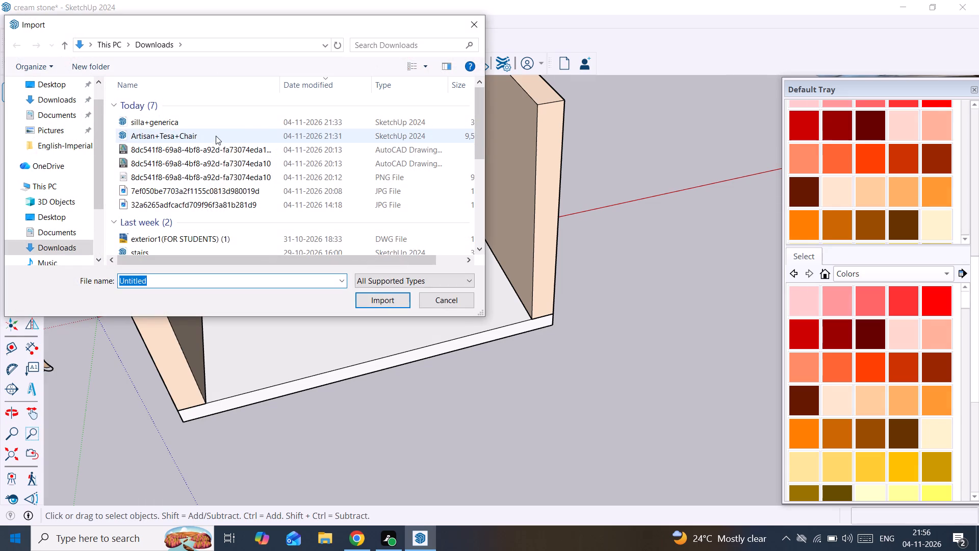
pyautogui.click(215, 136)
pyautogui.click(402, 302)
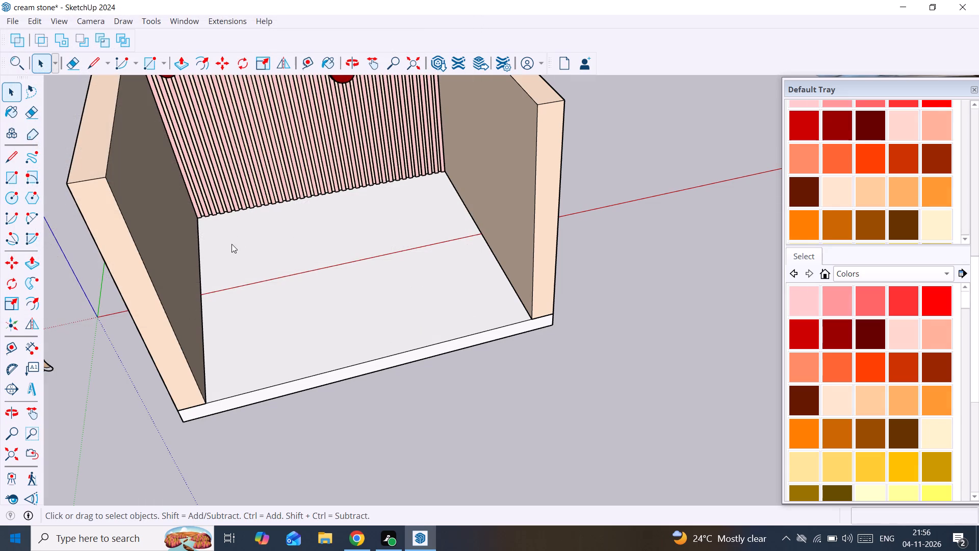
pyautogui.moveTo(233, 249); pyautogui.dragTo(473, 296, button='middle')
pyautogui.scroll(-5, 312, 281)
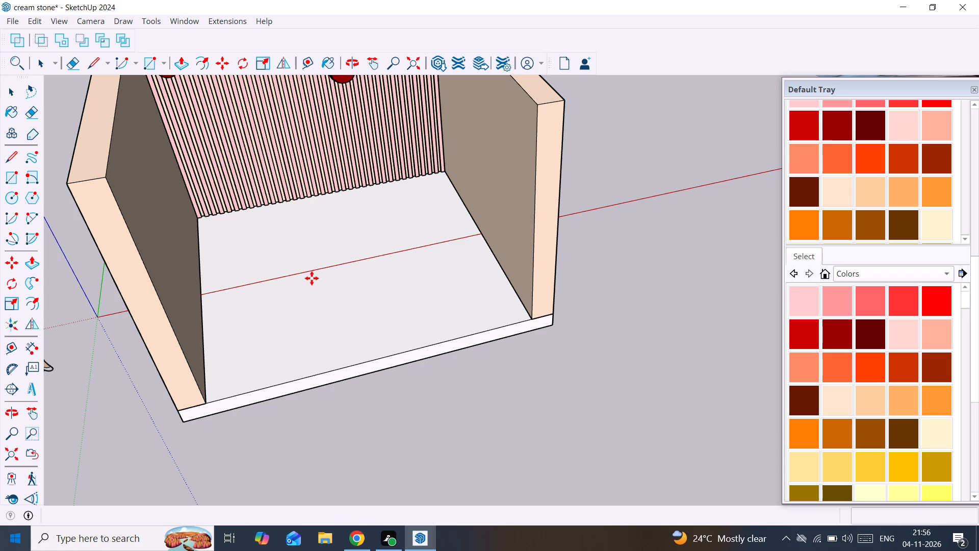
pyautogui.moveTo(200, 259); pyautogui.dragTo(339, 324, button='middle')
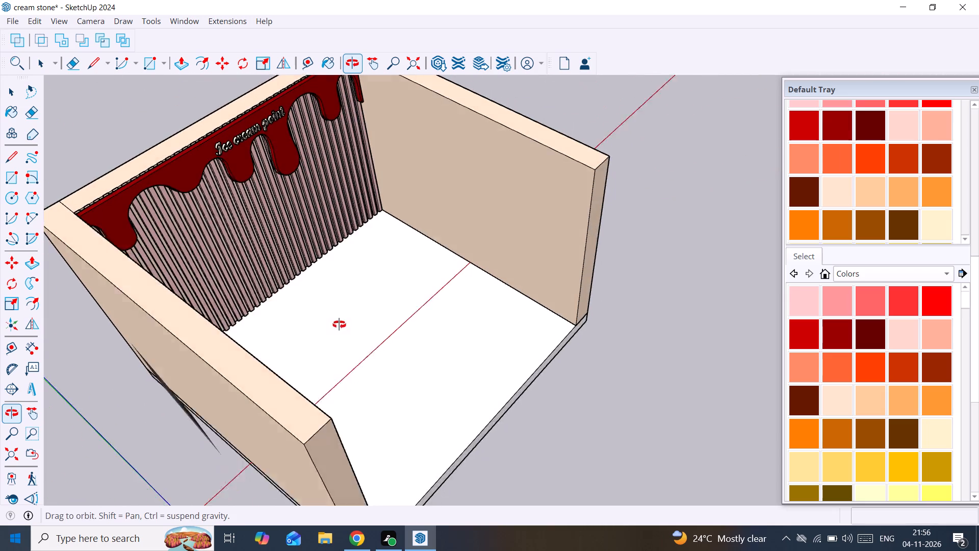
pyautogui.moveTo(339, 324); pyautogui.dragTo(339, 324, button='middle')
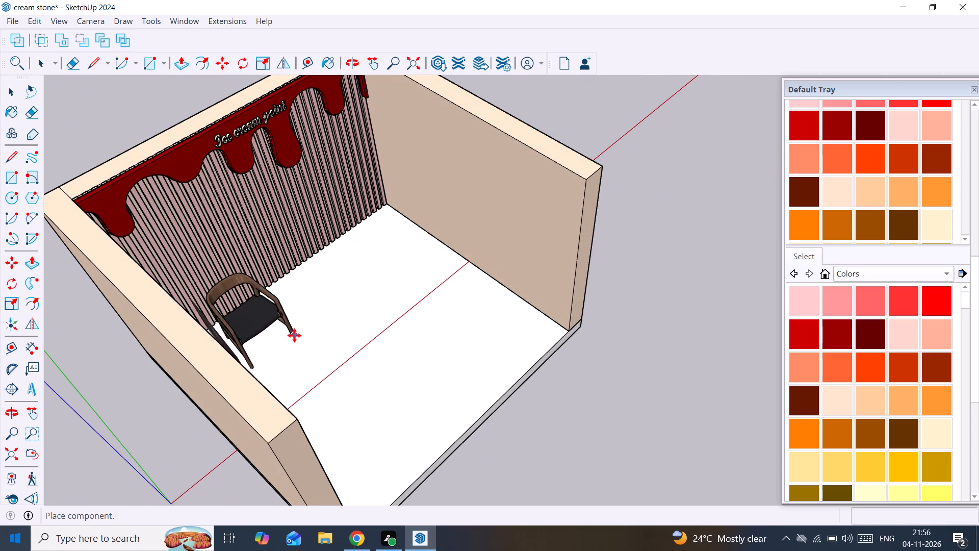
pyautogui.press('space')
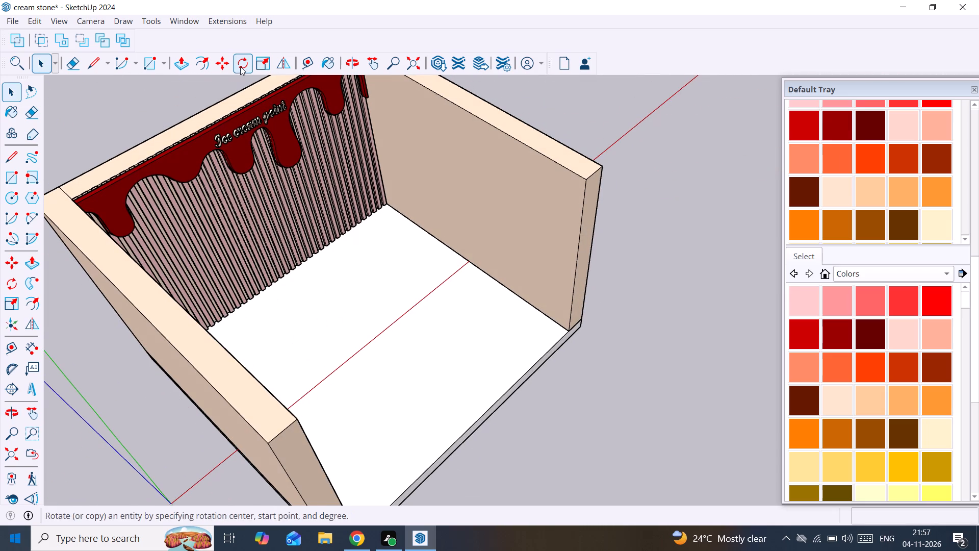
# Import the silla+generica chair model from Downloads and place it on the booth floor near the slatted back wall.
pyautogui.click(16, 24)
pyautogui.click(72, 201)
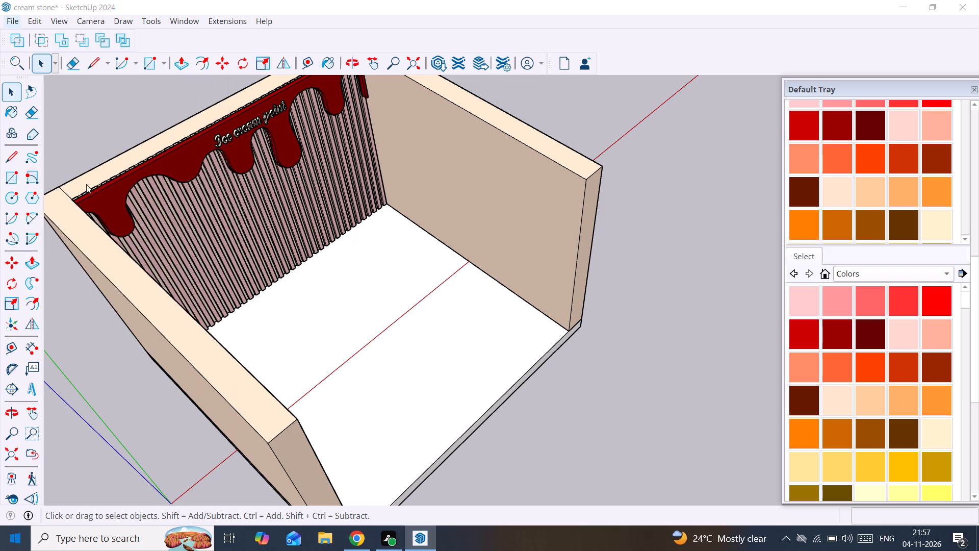
pyautogui.click(207, 115)
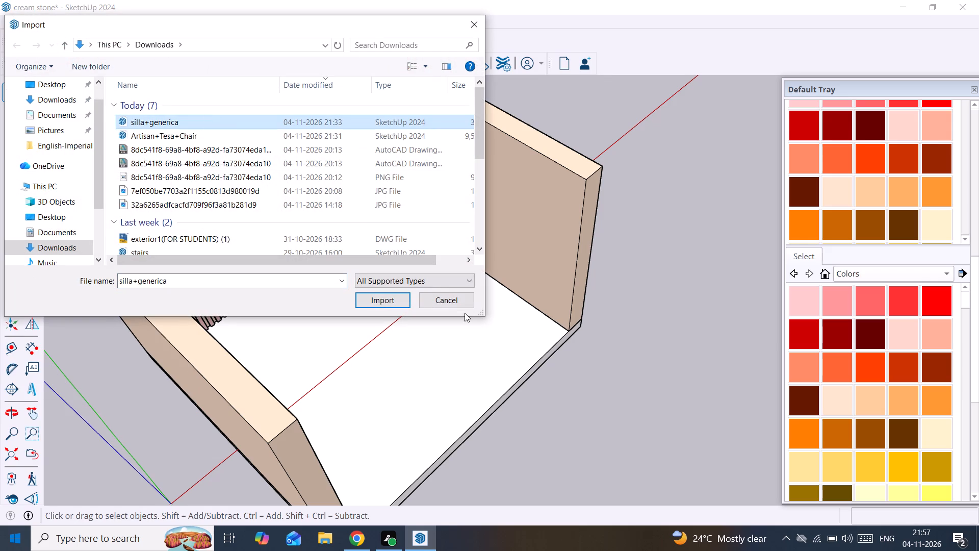
pyautogui.click(400, 299)
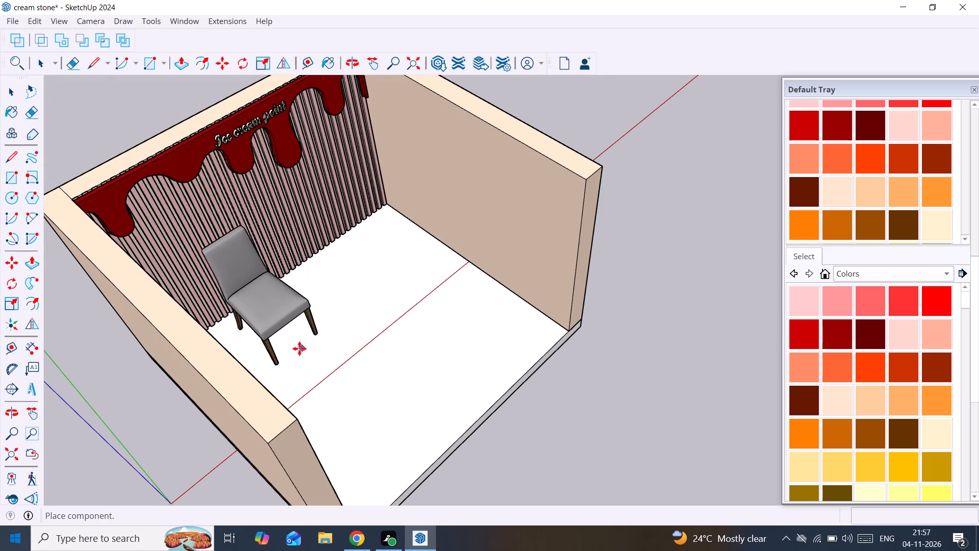
pyautogui.click(299, 348)
# Widen the placed chair along one axis by scaling its side facing the nearer side wall outward.
pyautogui.scroll(5, 296, 330)
pyautogui.moveTo(294, 321); pyautogui.dragTo(151, 373, button='middle')
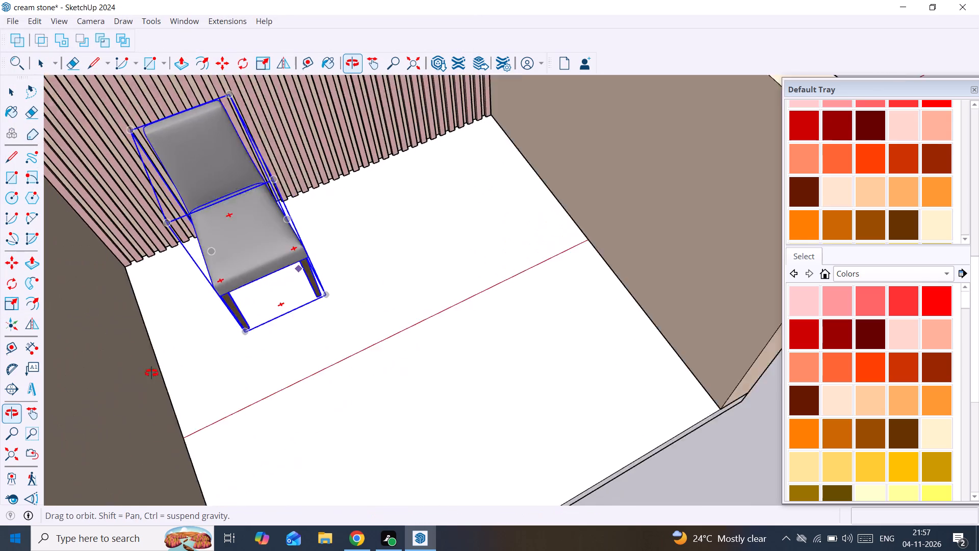
pyautogui.moveTo(151, 373); pyautogui.dragTo(137, 375, button='middle')
pyautogui.scroll(4, 241, 221)
pyautogui.scroll(-8, 344, 189)
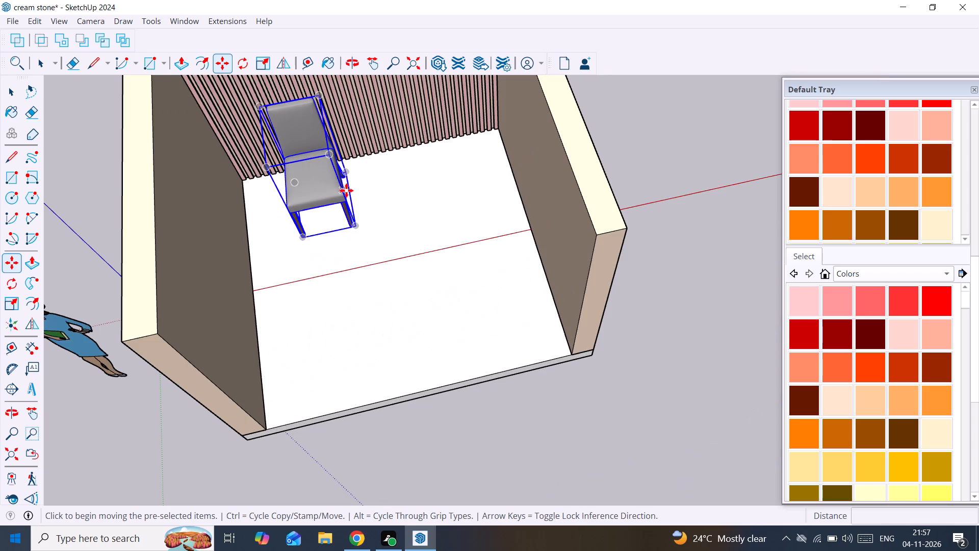
pyautogui.keyDown('shift'); pyautogui.moveTo(347, 191); pyautogui.dragTo(479, 288, button='middle'); pyautogui.keyUp('shift')
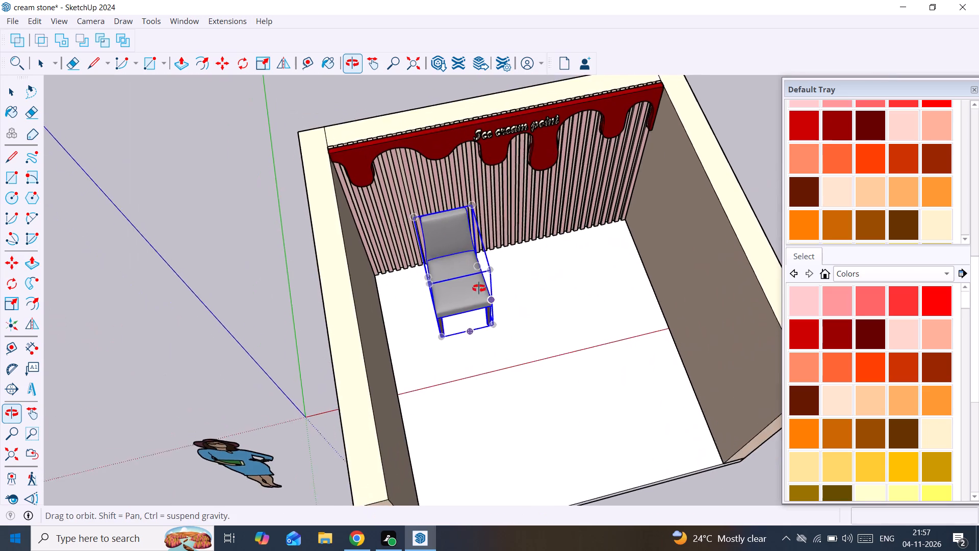
pyautogui.keyDown('shift'); pyautogui.moveTo(479, 288); pyautogui.dragTo(447, 291, button='middle'); pyautogui.keyUp('shift')
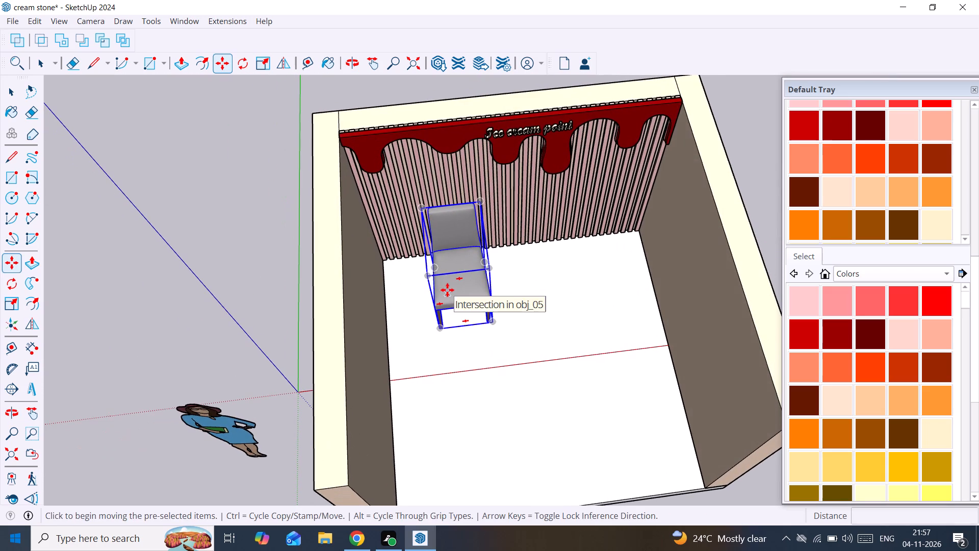
pyautogui.press('s')
pyautogui.scroll(1, 485, 284)
pyautogui.moveTo(500, 284); pyautogui.dragTo(587, 284, button='middle')
pyautogui.scroll(4, 417, 293)
pyautogui.moveTo(417, 293); pyautogui.dragTo(388, 302)
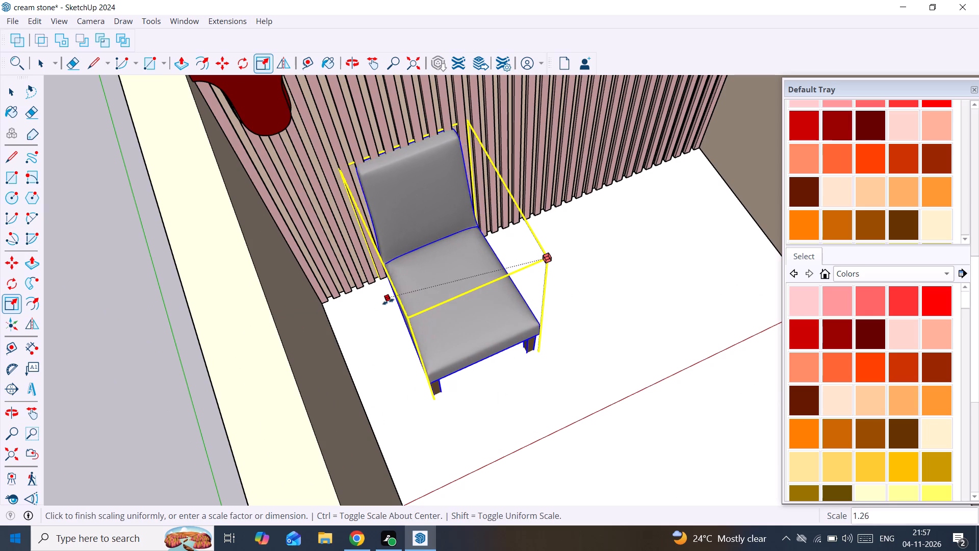
pyautogui.moveTo(388, 302); pyautogui.dragTo(397, 299)
pyautogui.scroll(1, 397, 300)
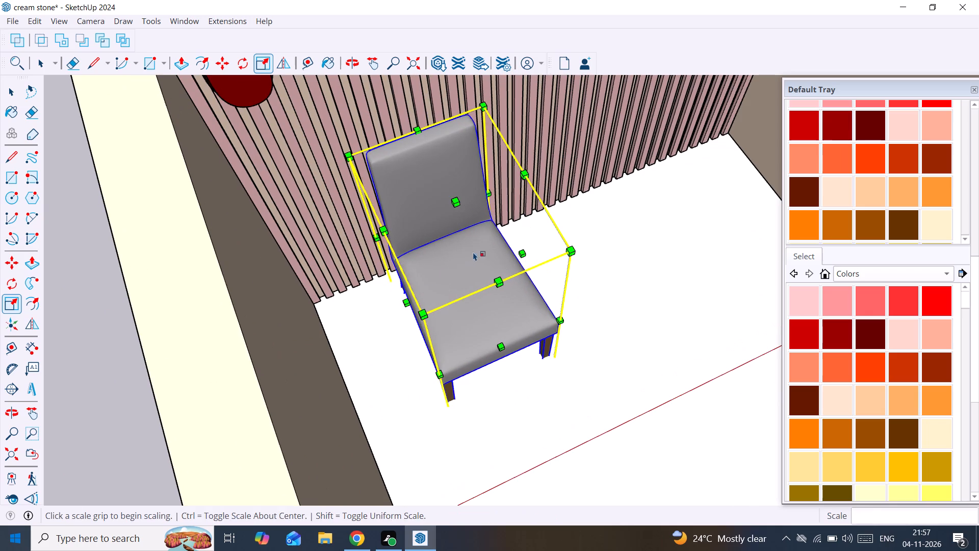
# Widen the chair further by scaling the same side outward once more toward the nearer side wall.
pyautogui.moveTo(481, 246); pyautogui.dragTo(514, 226, button='middle')
pyautogui.scroll(2, 402, 290)
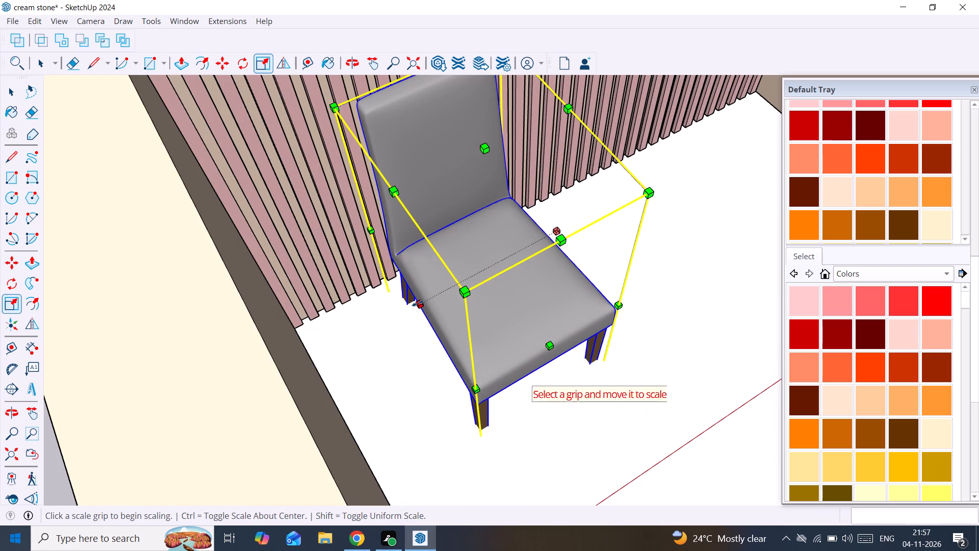
pyautogui.moveTo(418, 303); pyautogui.dragTo(387, 317)
pyautogui.scroll(-3, 419, 314)
pyautogui.moveTo(390, 315); pyautogui.dragTo(293, 300, button='middle')
pyautogui.scroll(-6, 297, 288)
pyautogui.keyDown('shift'); pyautogui.moveTo(327, 271); pyautogui.dragTo(419, 323, button='middle'); pyautogui.keyUp('shift')
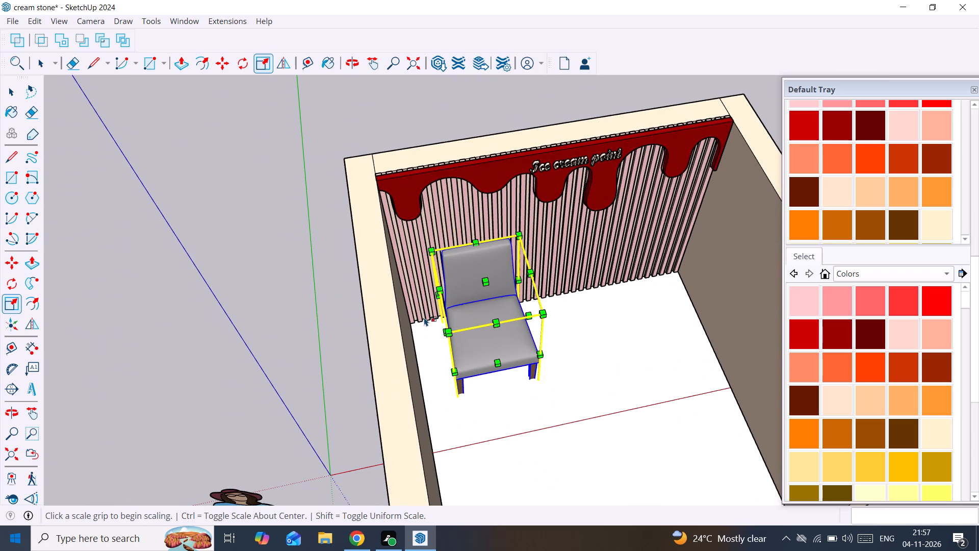
# Examine the widened chair's placement and proportions against the slatted back wall and side walls from several angles.
pyautogui.press('space')
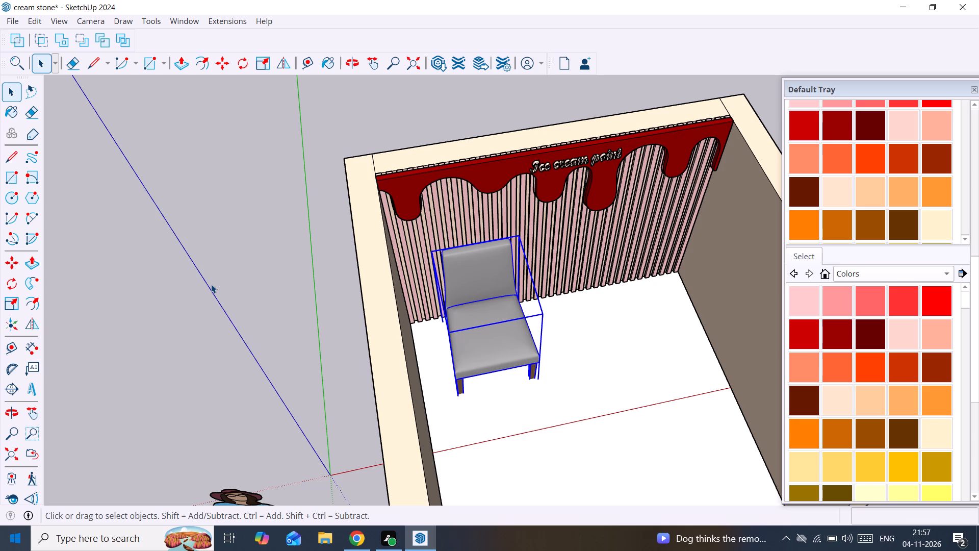
pyautogui.click(334, 176)
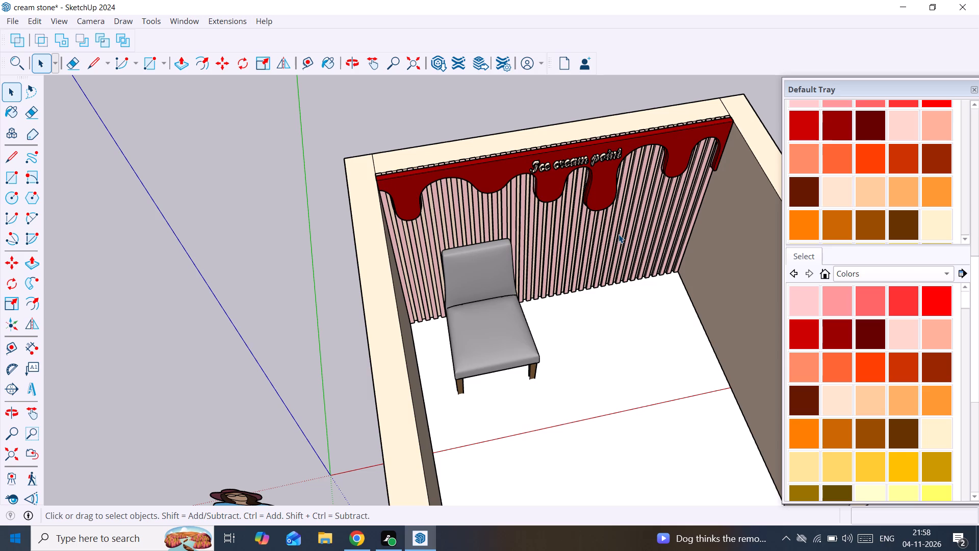
pyautogui.click(476, 317)
pyautogui.moveTo(476, 314); pyautogui.dragTo(590, 254, button='middle')
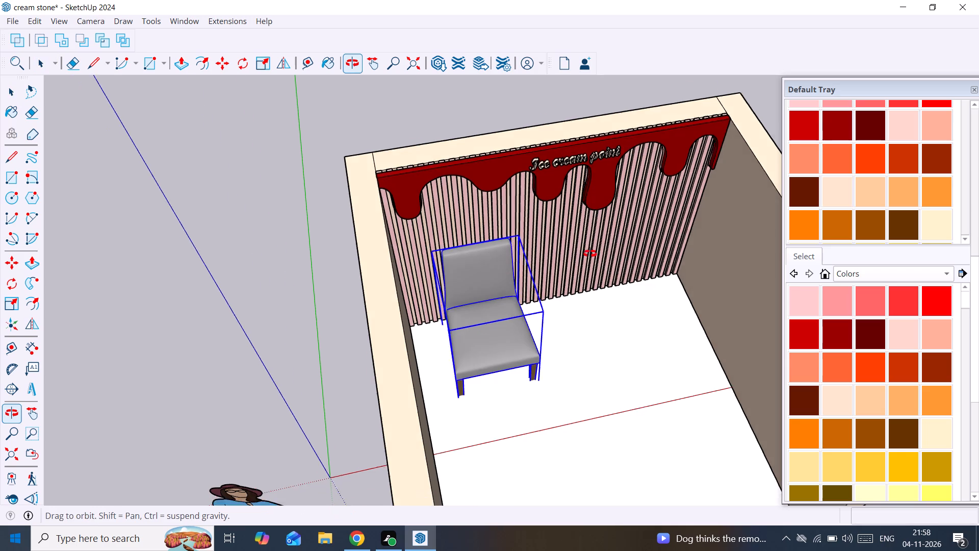
pyautogui.moveTo(590, 254); pyautogui.dragTo(606, 369, button='middle')
pyautogui.scroll(3, 519, 384)
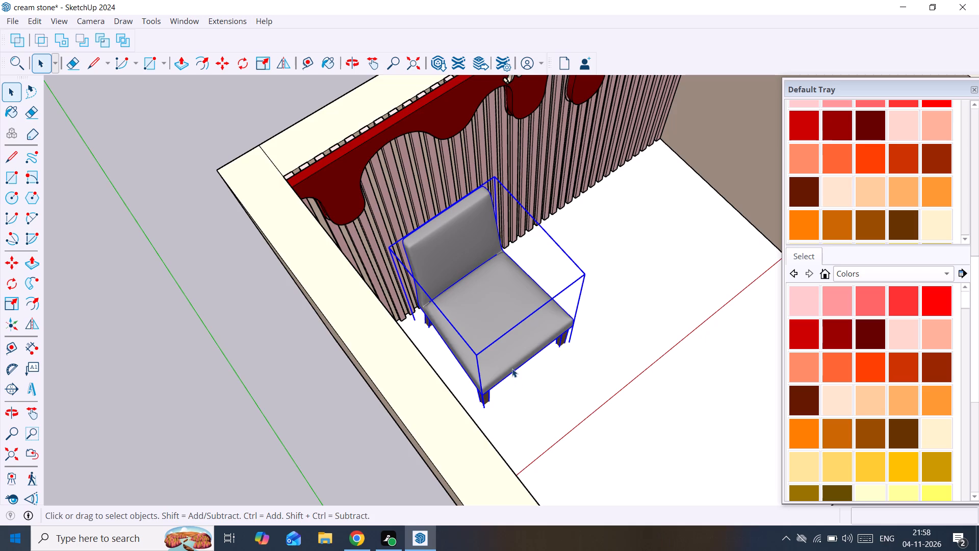
pyautogui.moveTo(519, 364); pyautogui.dragTo(665, 431, button='middle')
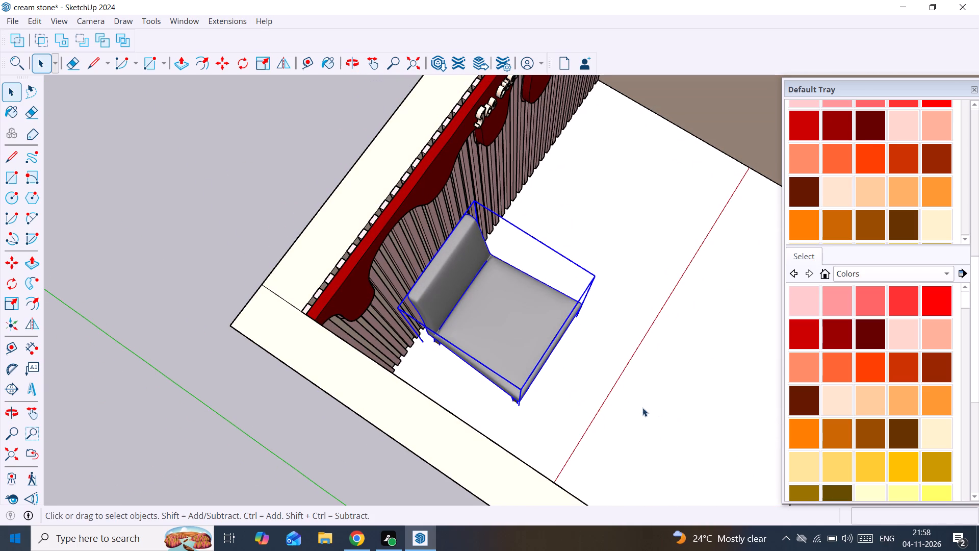
pyautogui.scroll(1, 508, 324)
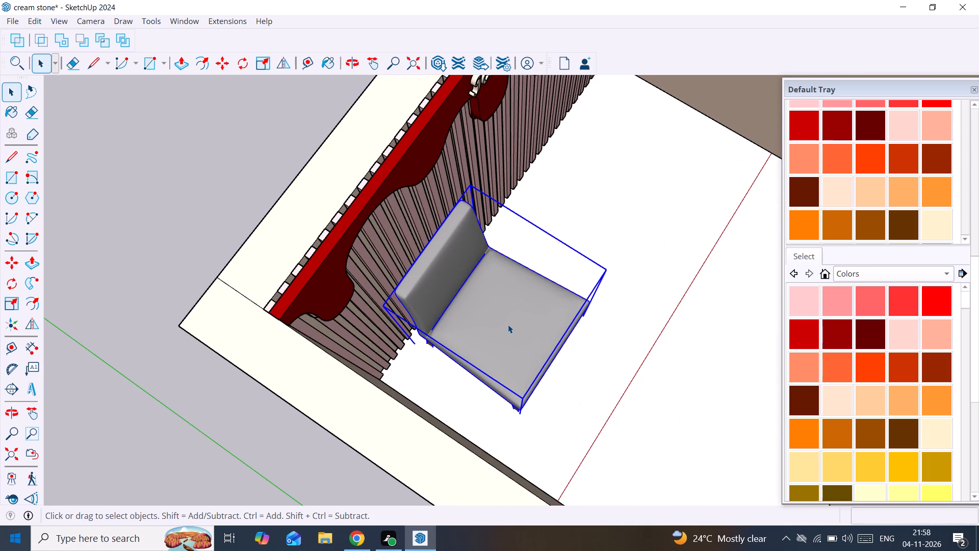
pyautogui.scroll(-2, 620, 192)
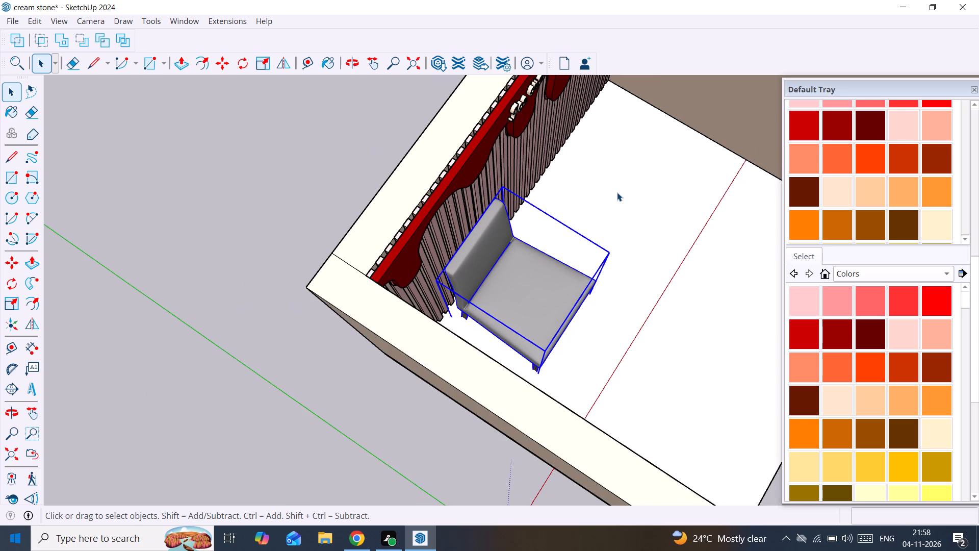
pyautogui.keyDown('shift'); pyautogui.moveTo(617, 192); pyautogui.dragTo(458, 190, button='middle'); pyautogui.keyUp('shift')
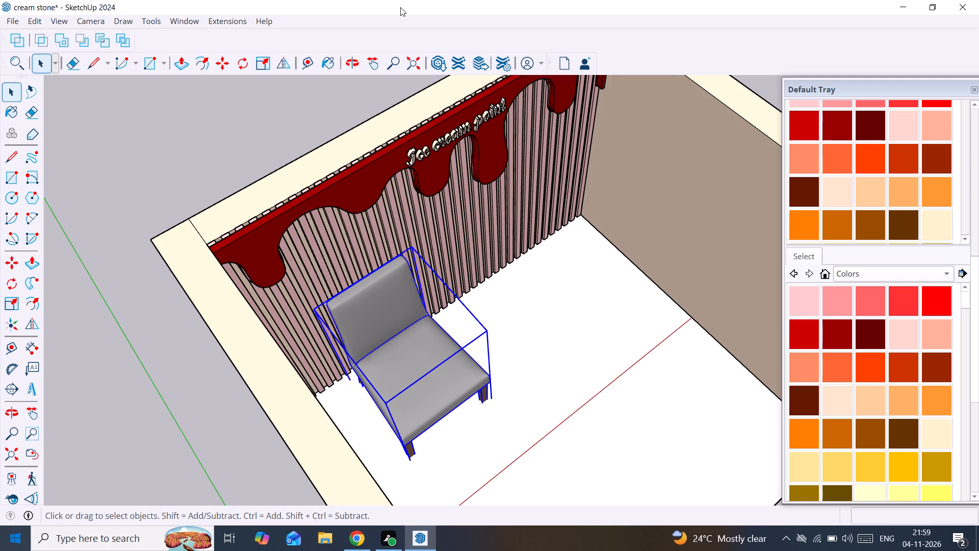
pyautogui.moveTo(404, 424); pyautogui.dragTo(495, 434, button='middle')
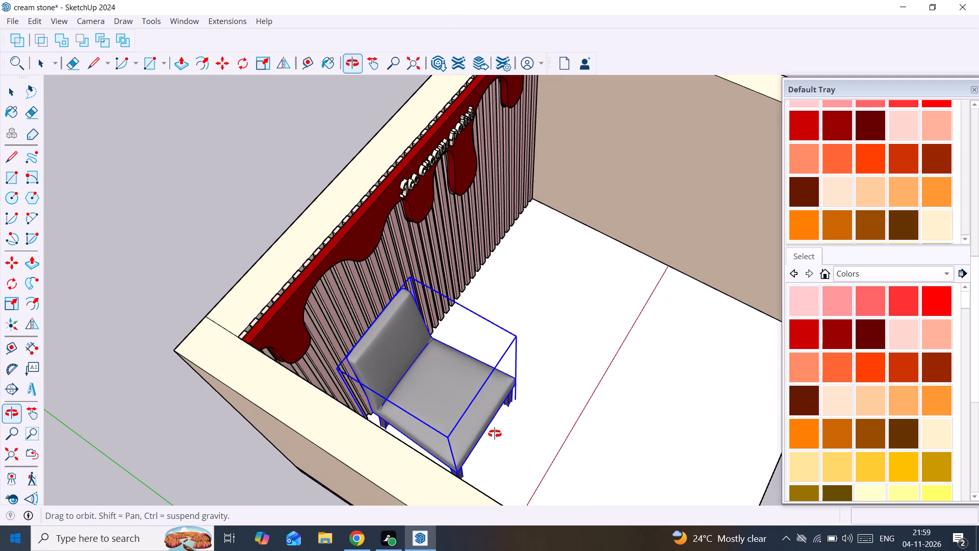
pyautogui.moveTo(495, 434); pyautogui.dragTo(497, 434, button='middle')
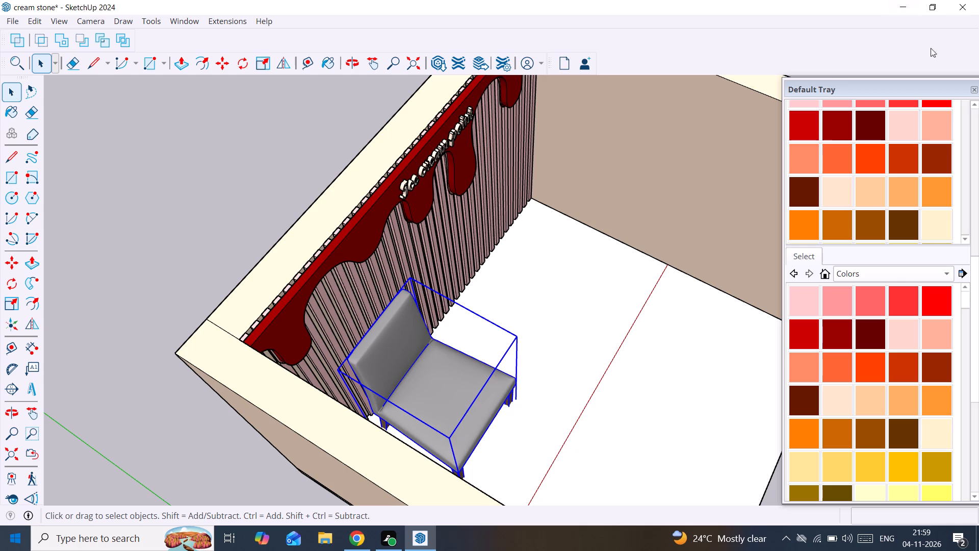
pyautogui.moveTo(405, 262); pyautogui.dragTo(290, 146, button='middle')
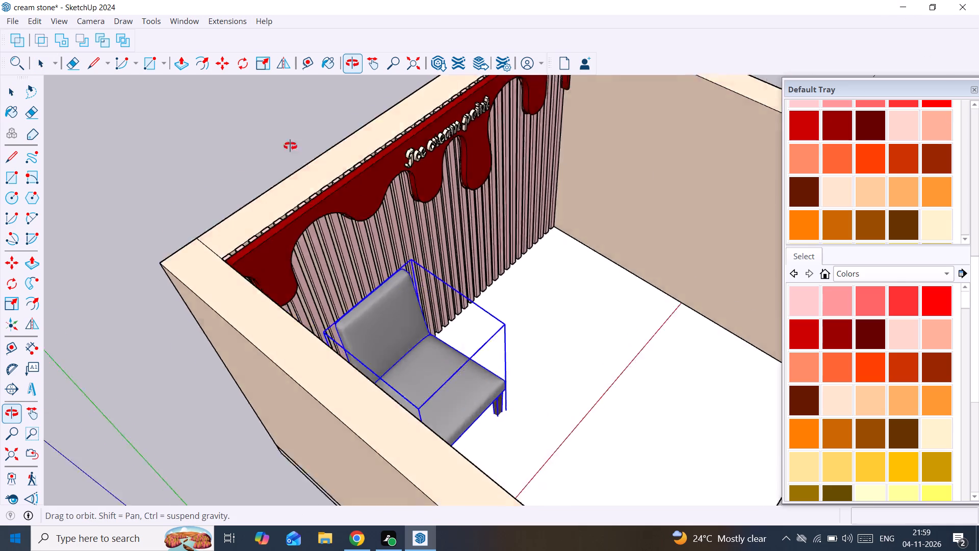
pyautogui.moveTo(290, 146); pyautogui.dragTo(389, 179, button='middle')
pyautogui.moveTo(522, 379); pyautogui.dragTo(321, 411, button='middle')
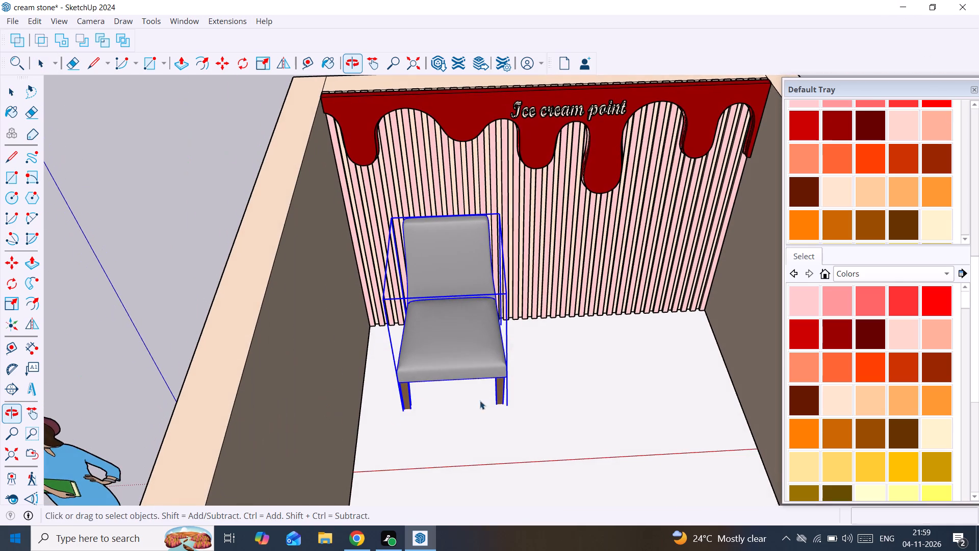
pyautogui.scroll(1, 569, 289)
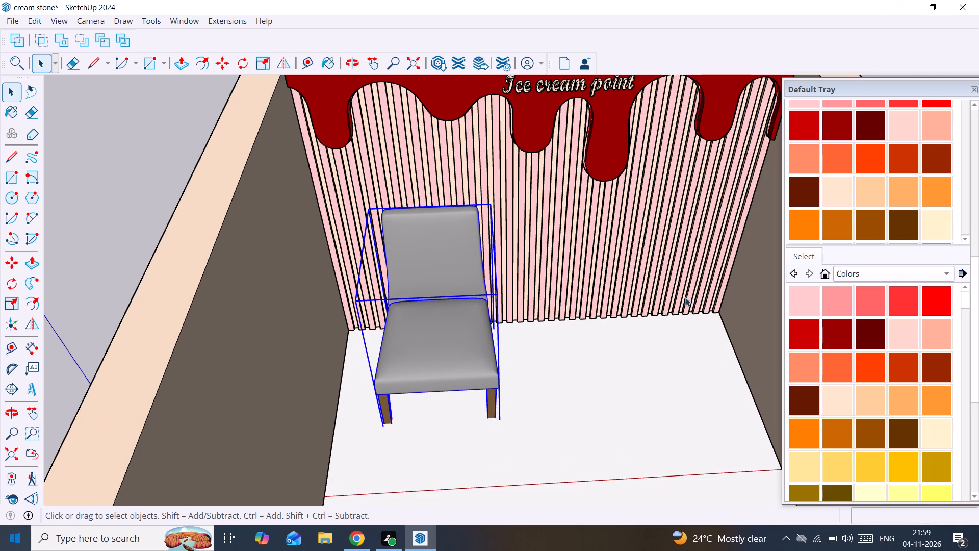
# Measure across the floor from the base of the slatted back wall out past the chair's front legs.
pyautogui.press('t')
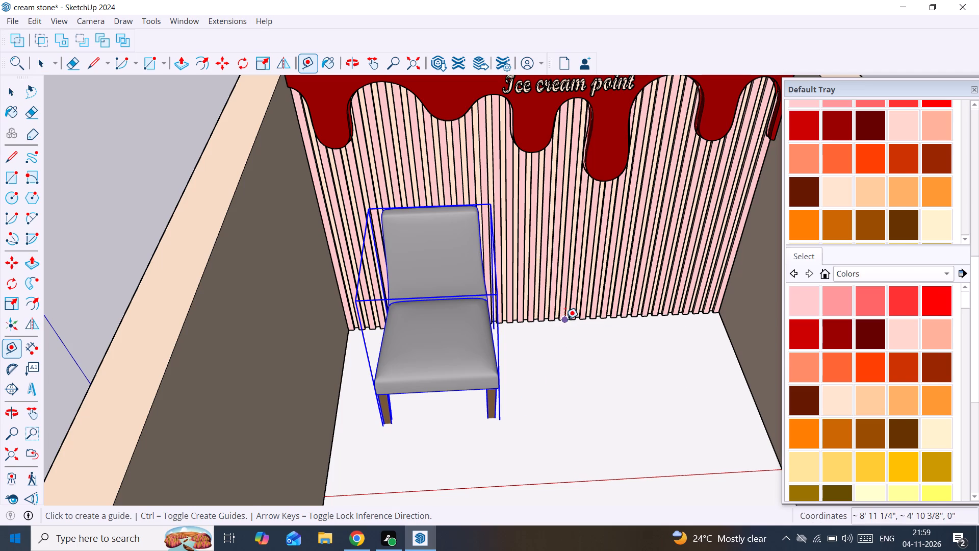
pyautogui.click(565, 319)
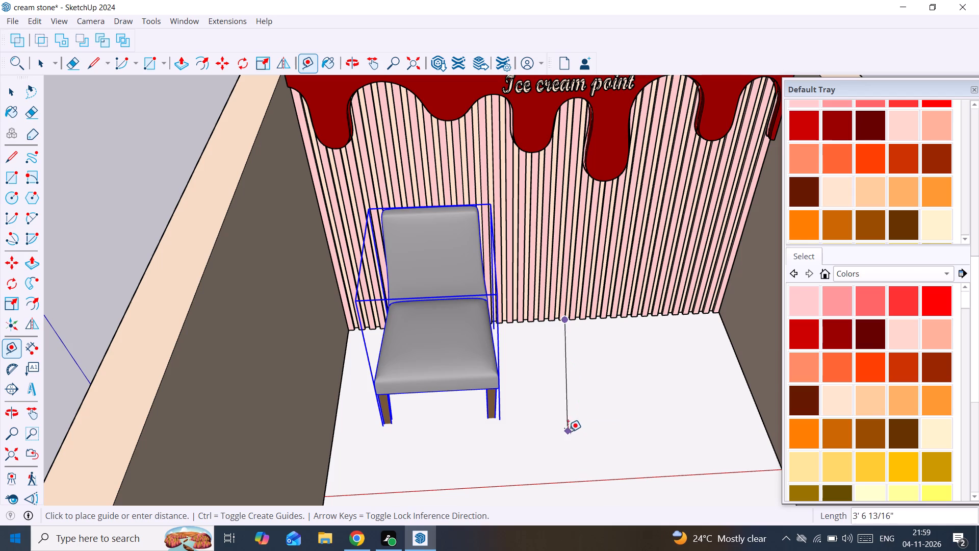
pyautogui.press('space')
# Reduce the chair's seat depth by scaling its front side back toward the slatted wall.
pyautogui.moveTo(453, 412); pyautogui.dragTo(290, 433, button='middle')
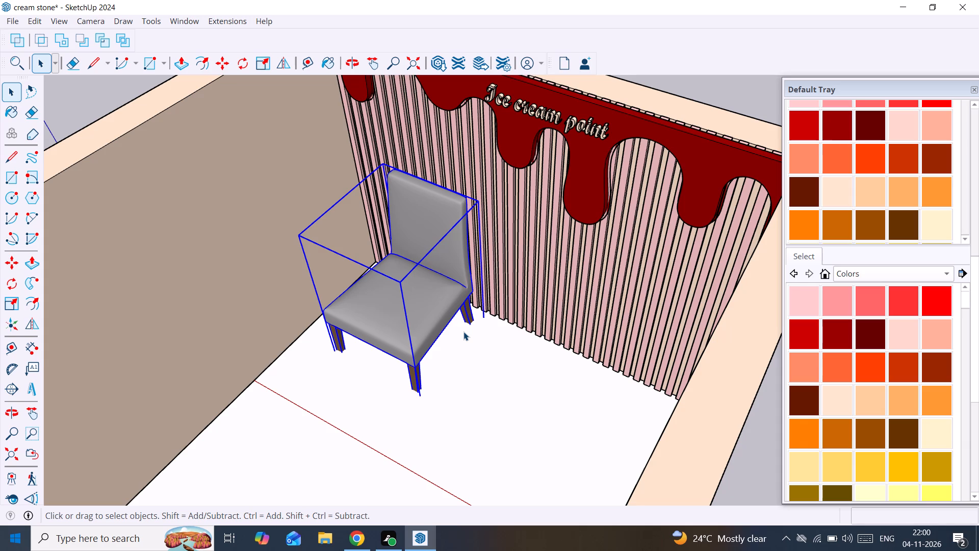
pyautogui.moveTo(486, 321); pyautogui.dragTo(407, 352, button='middle')
pyautogui.moveTo(444, 344); pyautogui.dragTo(523, 332, button='middle')
pyautogui.press('s')
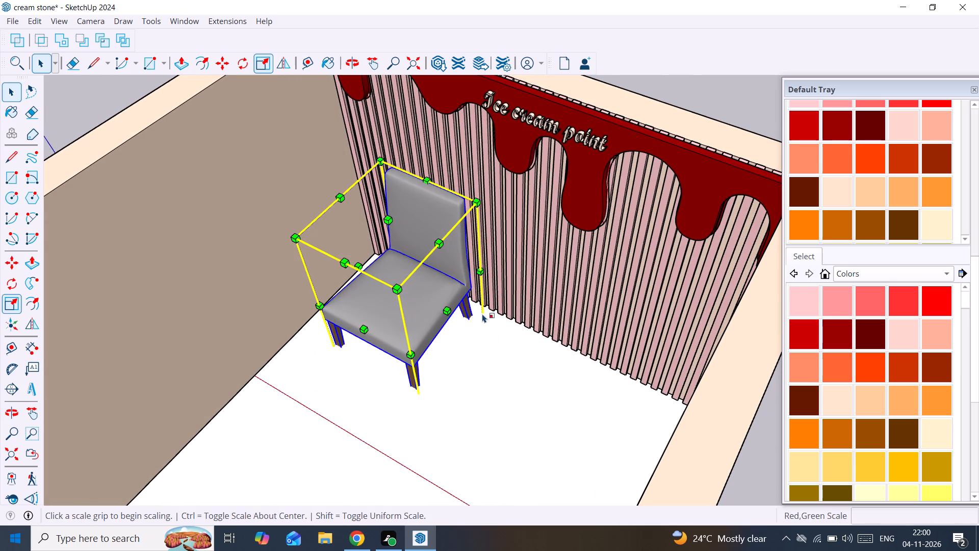
pyautogui.moveTo(364, 328); pyautogui.dragTo(421, 276)
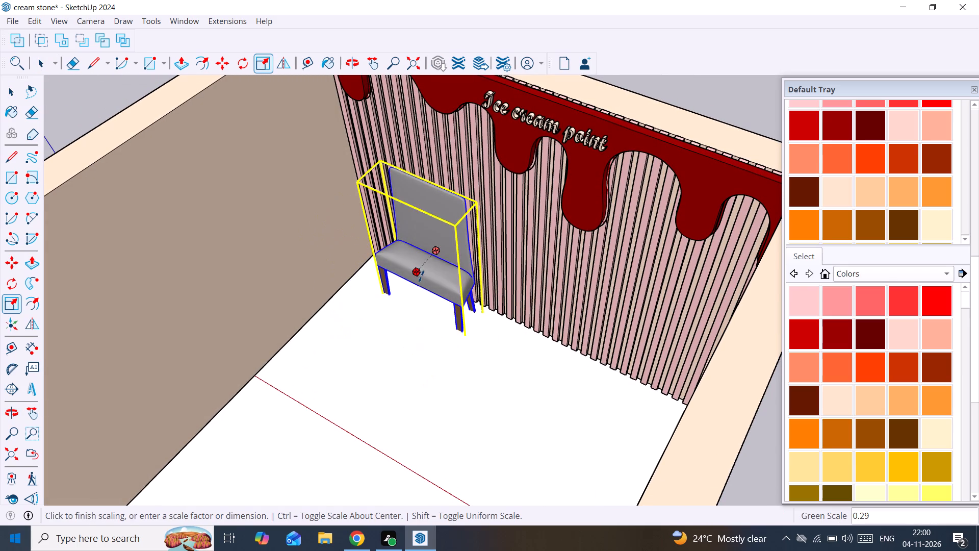
pyautogui.moveTo(421, 276); pyautogui.dragTo(390, 319)
pyautogui.press('space')
pyautogui.moveTo(387, 322); pyautogui.dragTo(564, 288, button='middle')
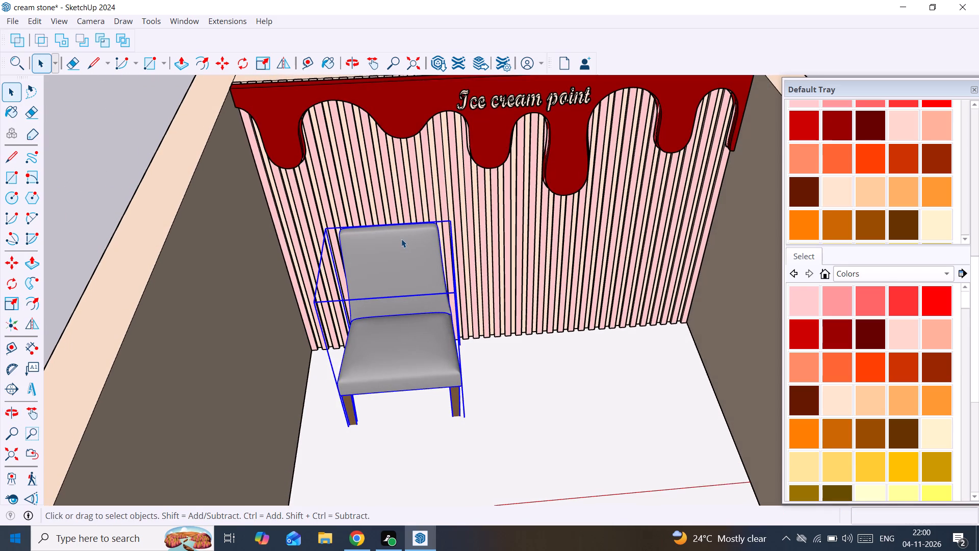
# Measure down the slatted back wall from the top edge of the red drip band.
pyautogui.middleClick(401, 238)
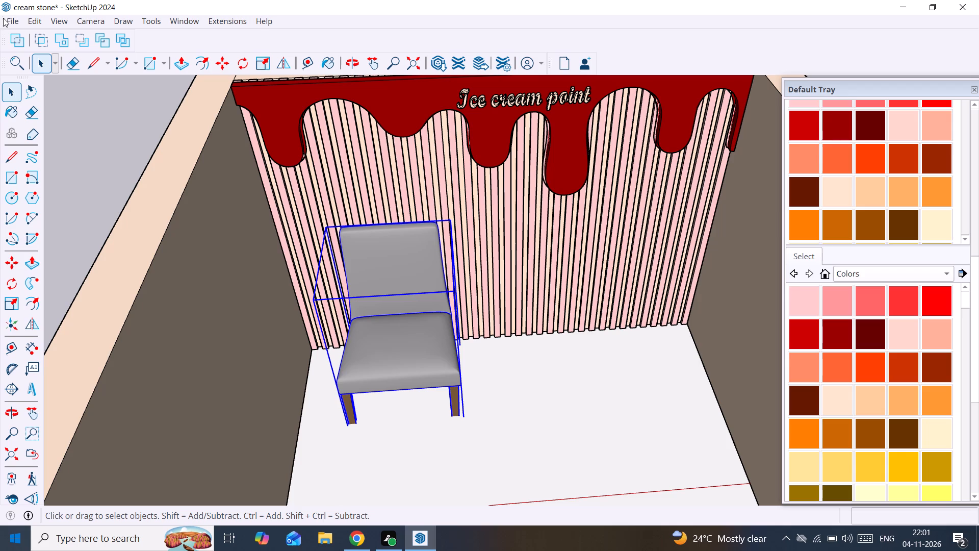
pyautogui.scroll(-7, 471, 205)
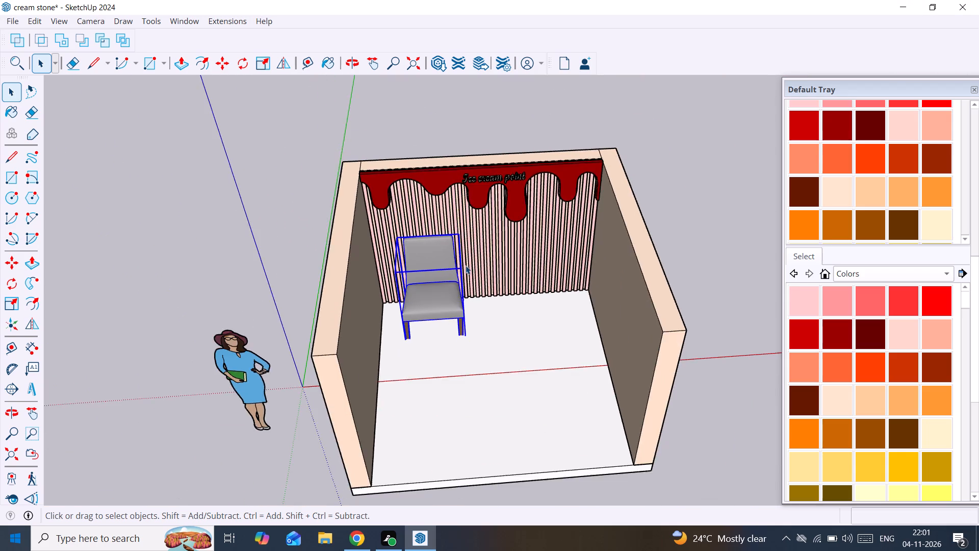
pyautogui.moveTo(466, 242); pyautogui.dragTo(432, 150, button='middle')
pyautogui.scroll(3, 502, 265)
pyautogui.scroll(1, 505, 316)
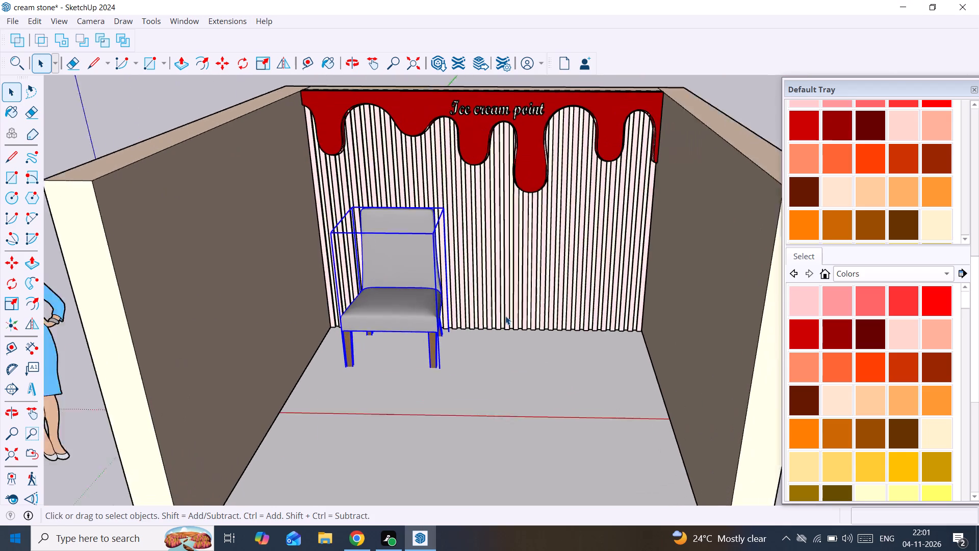
pyautogui.scroll(1, 505, 316)
pyautogui.scroll(-2, 505, 316)
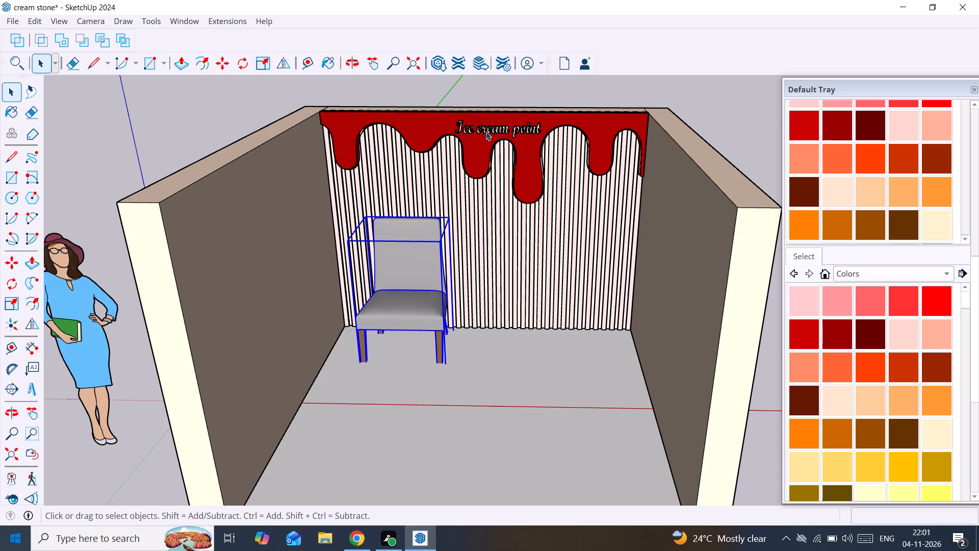
pyautogui.middleClick(479, 134)
pyautogui.press('t')
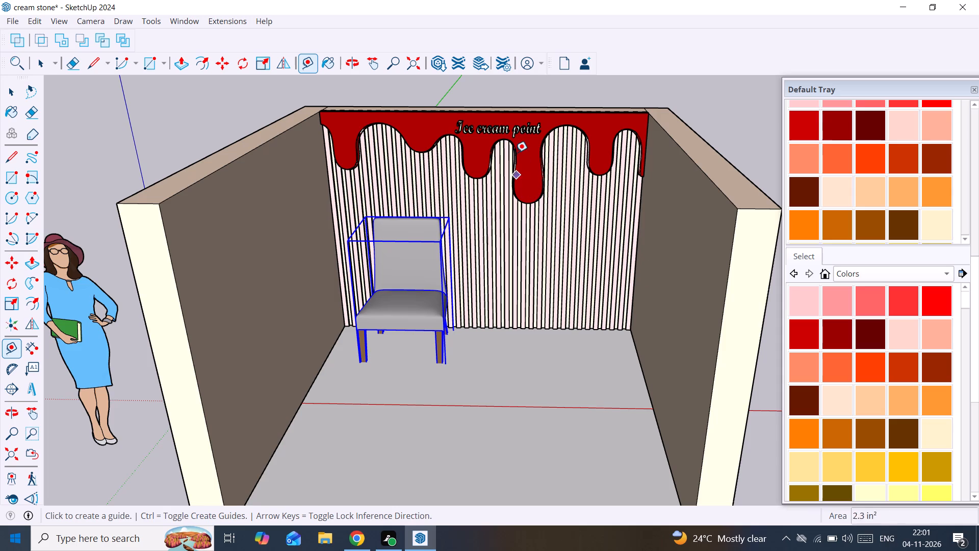
pyautogui.click(521, 112)
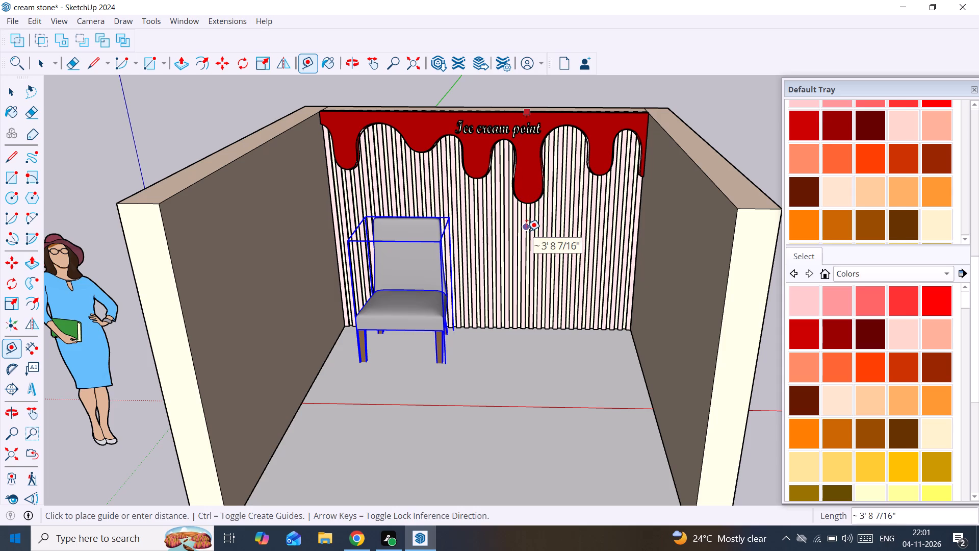
pyautogui.press('space')
# Measure up the slatted back wall from the floor to the level of the chair's backrest top.
pyautogui.scroll(1, 485, 233)
pyautogui.moveTo(485, 233); pyautogui.dragTo(442, 257, button='middle')
pyautogui.scroll(2, 497, 334)
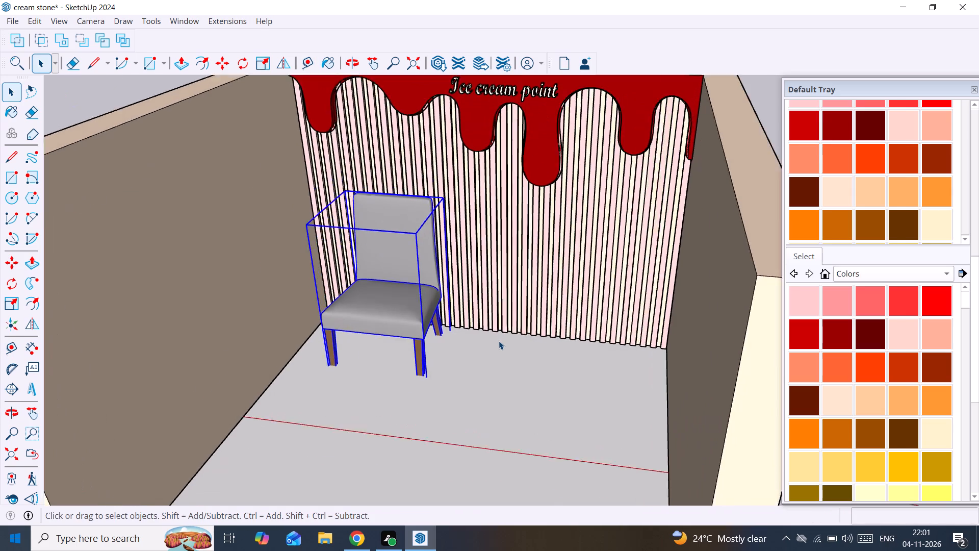
pyautogui.scroll(1, 499, 341)
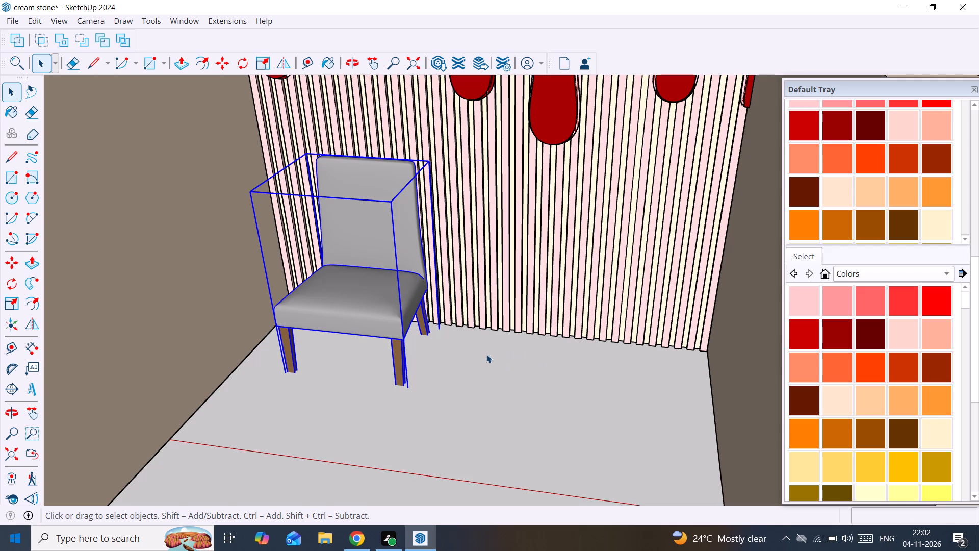
pyautogui.press('t')
pyautogui.scroll(7, 500, 332)
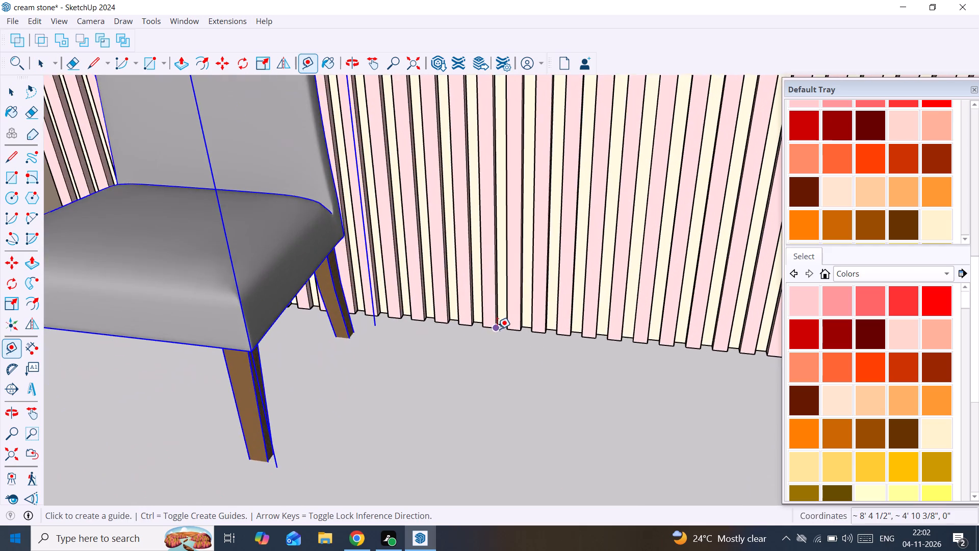
pyautogui.scroll(12, 497, 329)
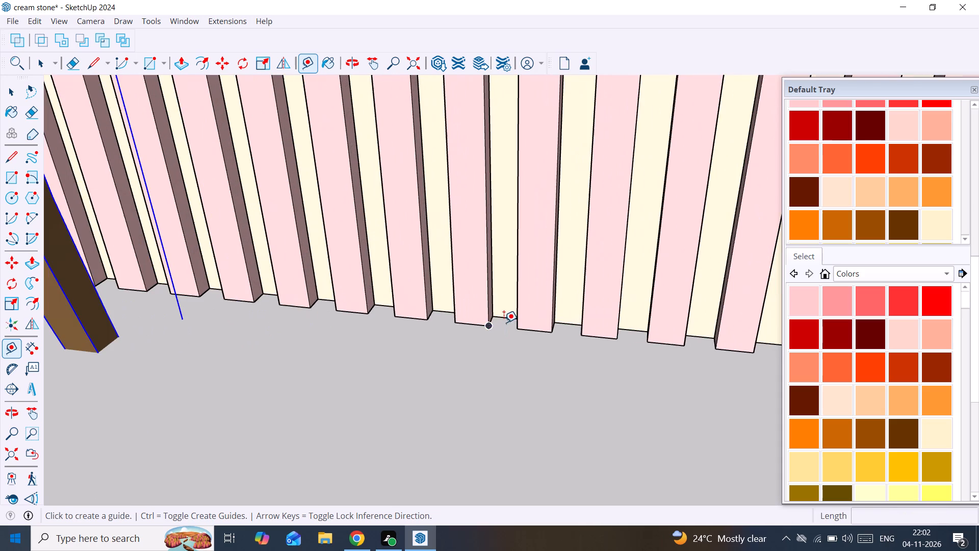
pyautogui.click(507, 316)
pyautogui.scroll(-11, 595, 97)
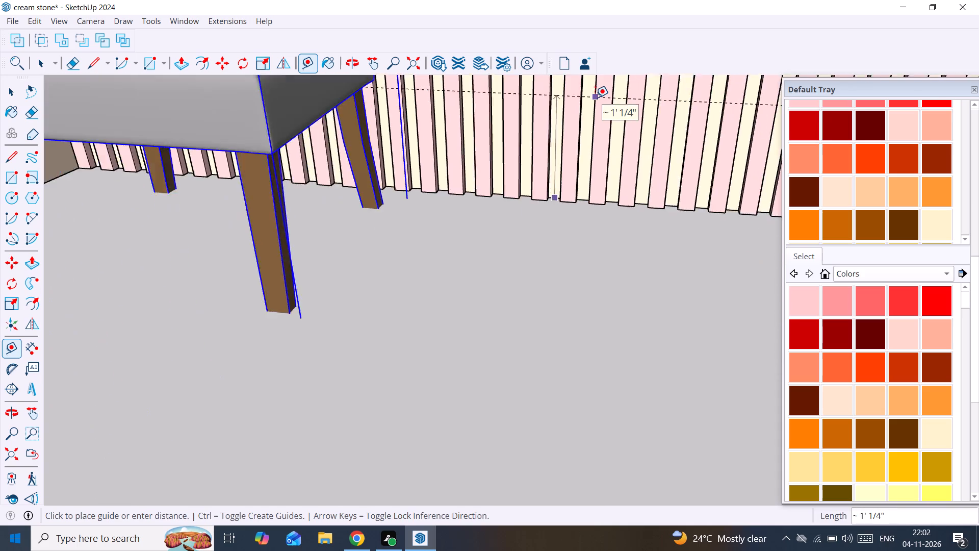
pyautogui.scroll(-4, 595, 97)
pyautogui.moveTo(594, 97); pyautogui.dragTo(529, 468, button='middle')
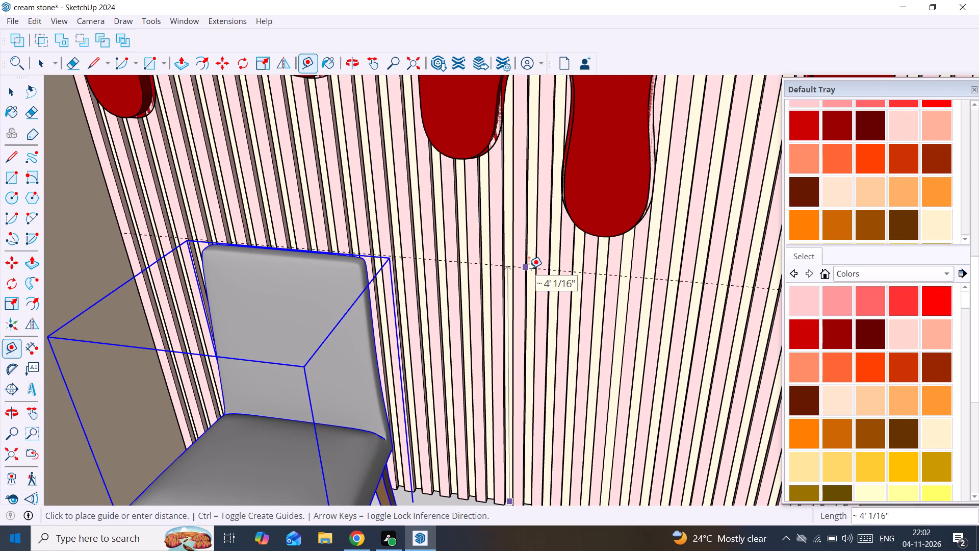
pyautogui.press('space')
# Lower the chair's overall height by scaling its top down toward the floor, and deselect it.
pyautogui.scroll(-9, 529, 268)
pyautogui.moveTo(531, 256); pyautogui.dragTo(569, 190, button='middle')
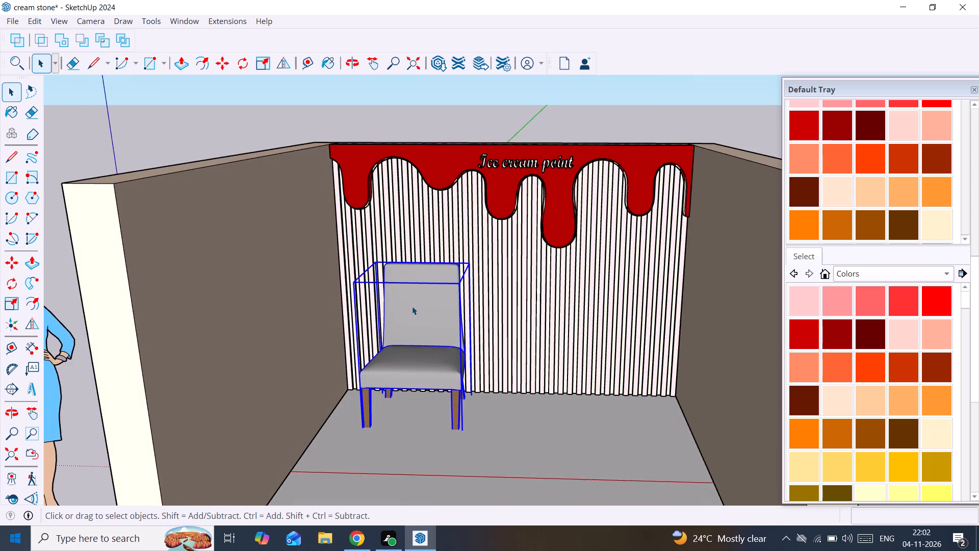
pyautogui.scroll(2, 412, 306)
pyautogui.moveTo(412, 306); pyautogui.dragTo(445, 265, button='middle')
pyautogui.scroll(-7, 445, 264)
pyautogui.moveTo(446, 264); pyautogui.dragTo(442, 312, button='middle')
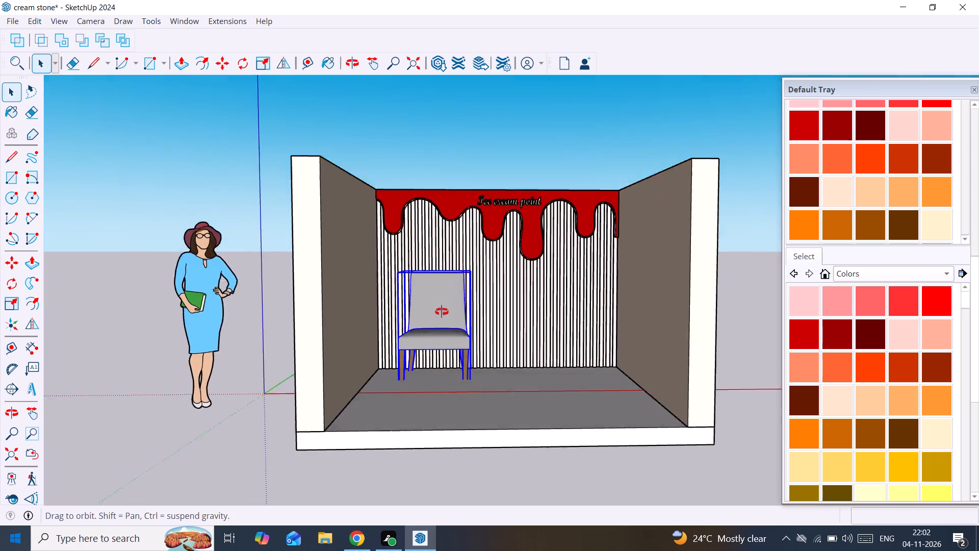
pyautogui.moveTo(442, 312); pyautogui.dragTo(441, 377, button='middle')
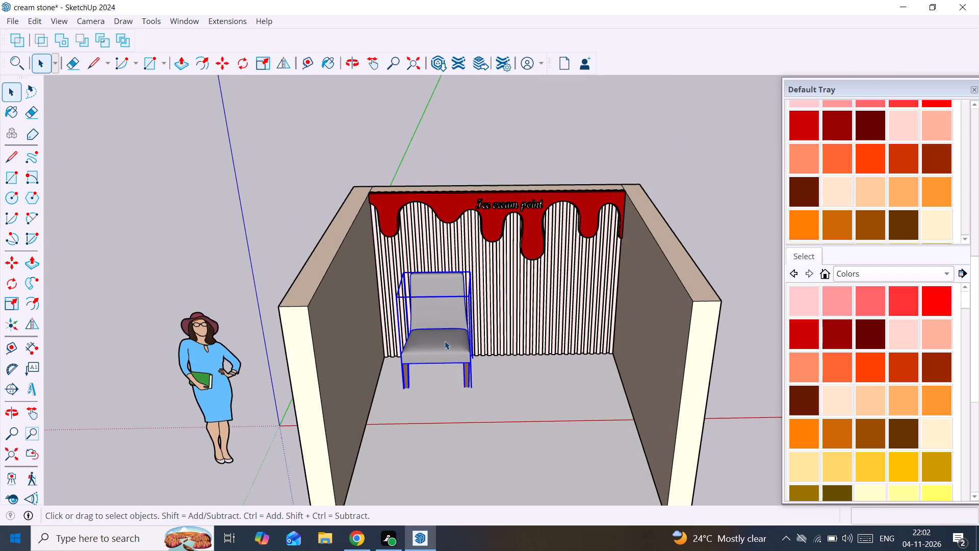
pyautogui.press('s')
pyautogui.moveTo(437, 280); pyautogui.dragTo(442, 309)
pyautogui.press('space')
pyautogui.click(454, 153)
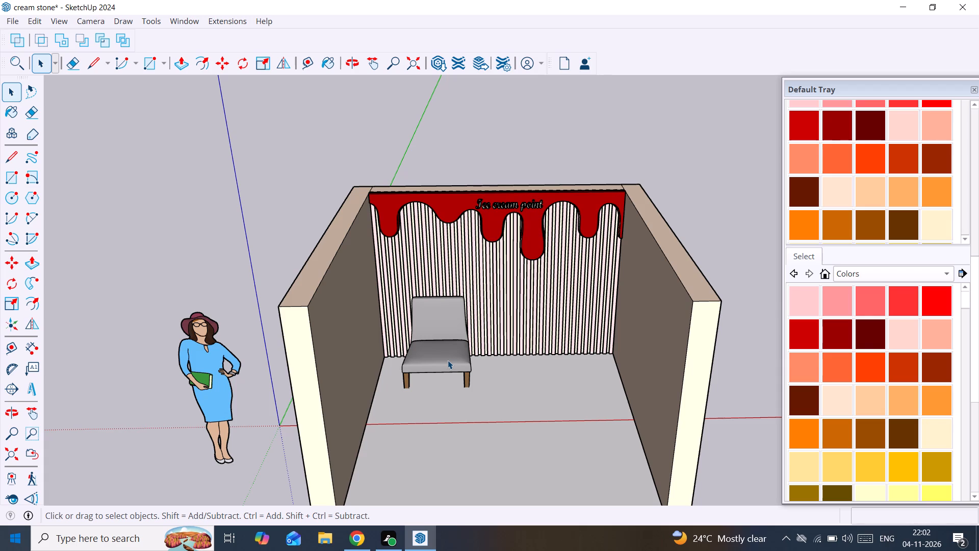
# Copy the grey chair about 5' 4" along the red axis, placing the second chair against the slatted back wall.
pyautogui.press('space')
pyautogui.scroll(-4, 560, 210)
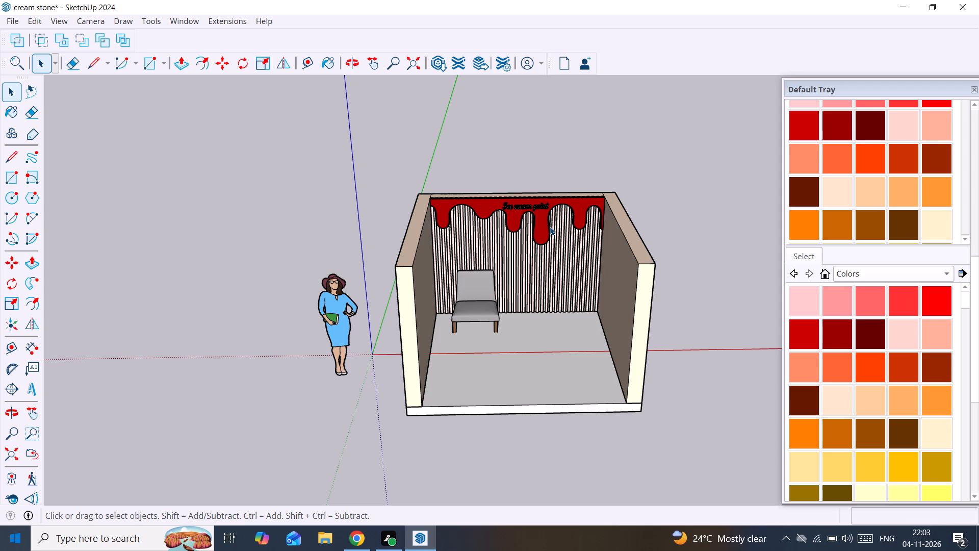
pyautogui.click(482, 320)
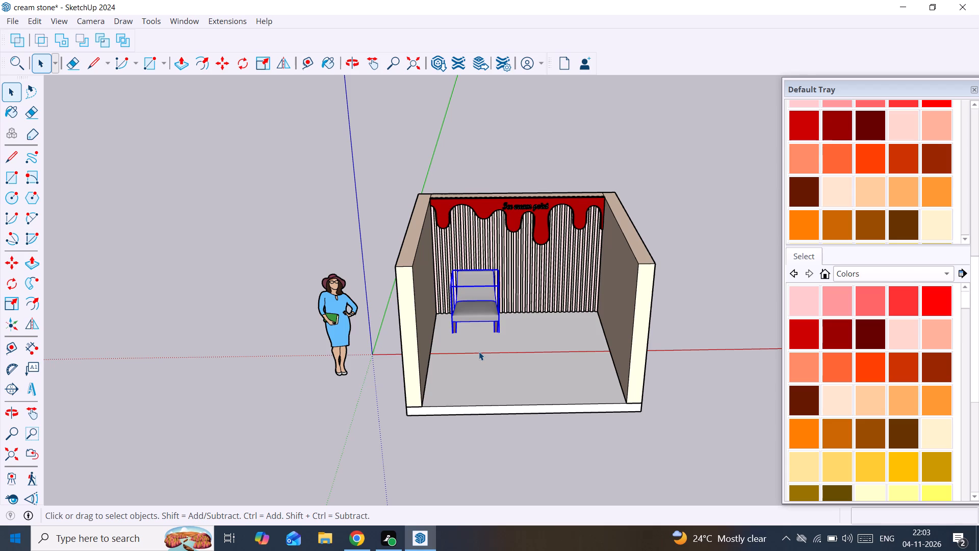
pyautogui.press('m')
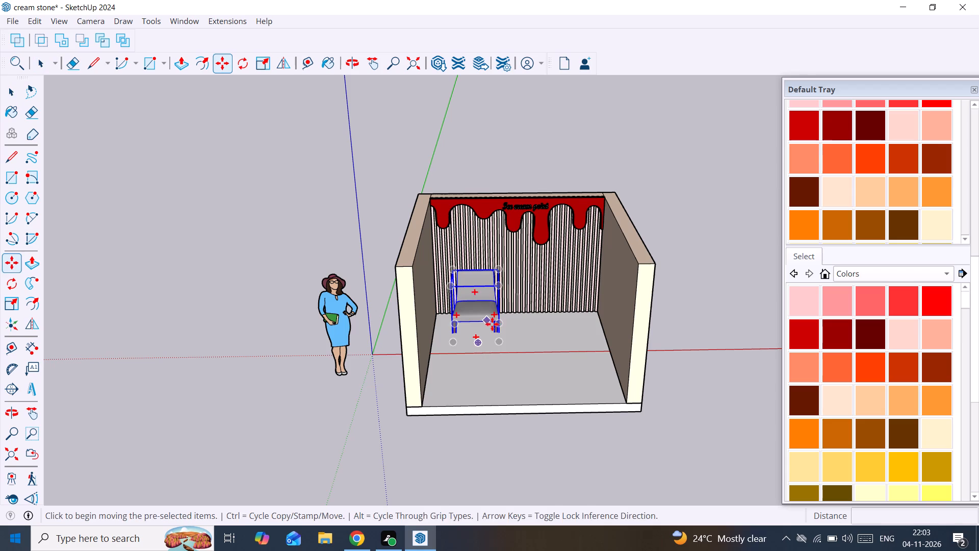
pyautogui.click(500, 330)
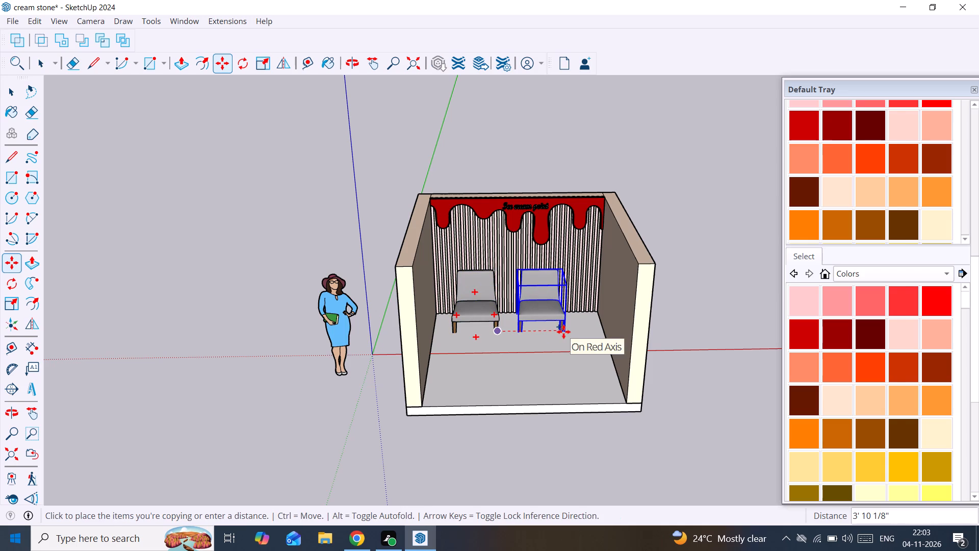
pyautogui.press('Right')
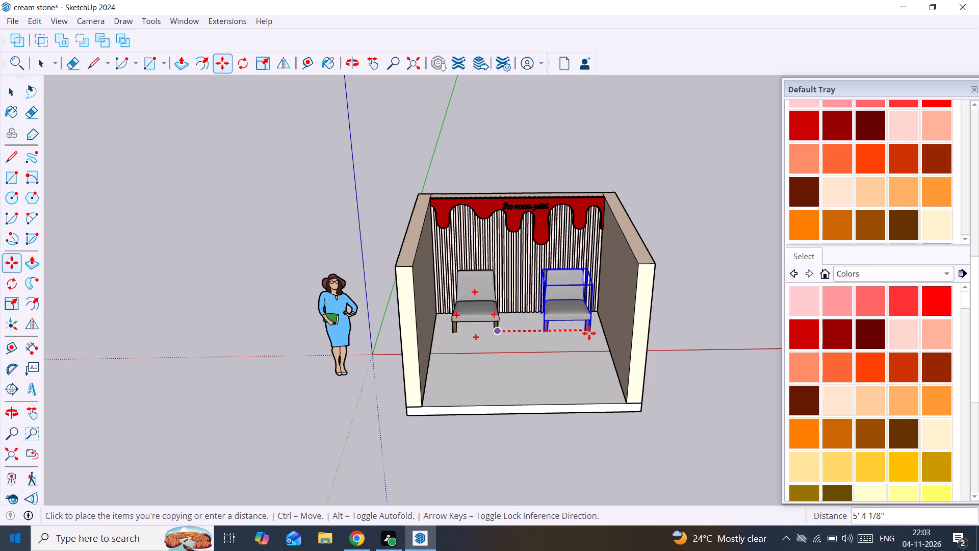
pyautogui.click(589, 333)
pyautogui.moveTo(589, 333); pyautogui.dragTo(598, 333)
pyautogui.press('space')
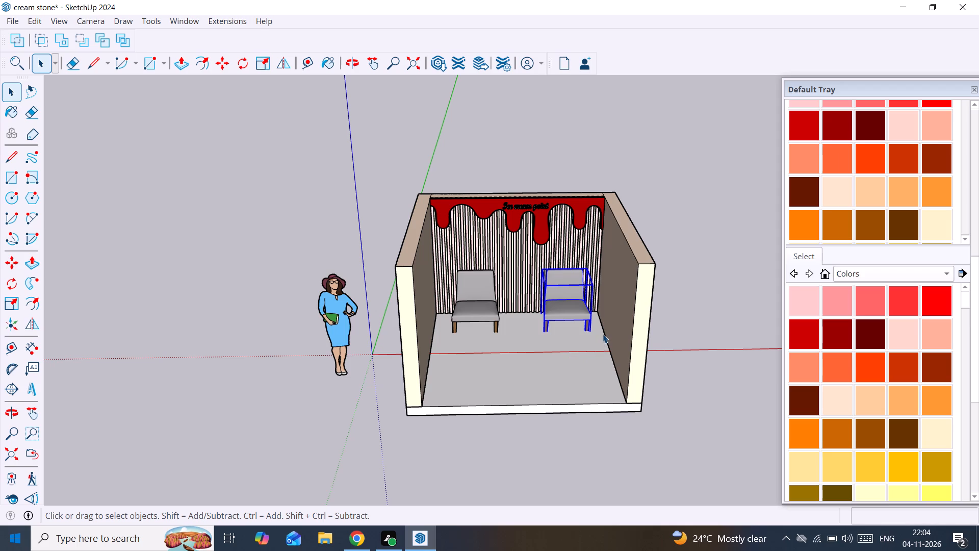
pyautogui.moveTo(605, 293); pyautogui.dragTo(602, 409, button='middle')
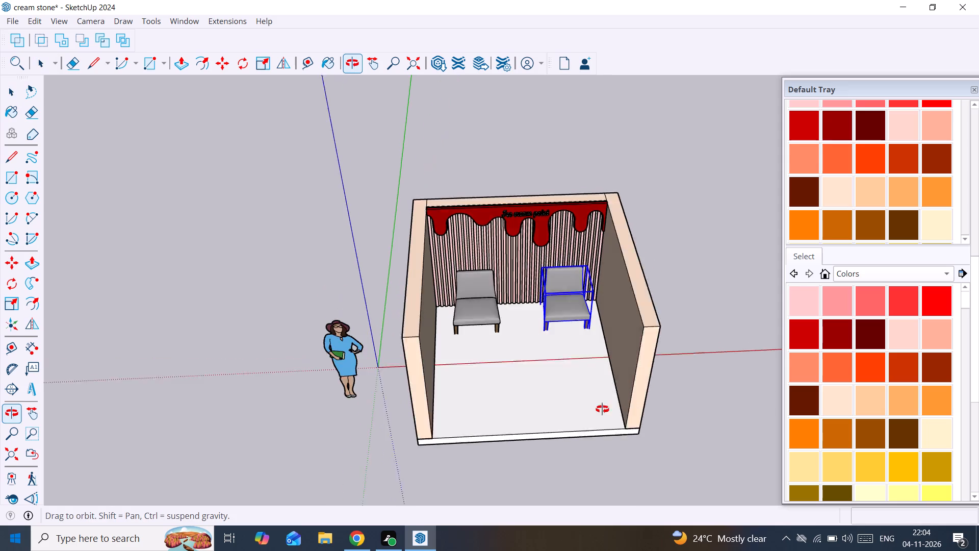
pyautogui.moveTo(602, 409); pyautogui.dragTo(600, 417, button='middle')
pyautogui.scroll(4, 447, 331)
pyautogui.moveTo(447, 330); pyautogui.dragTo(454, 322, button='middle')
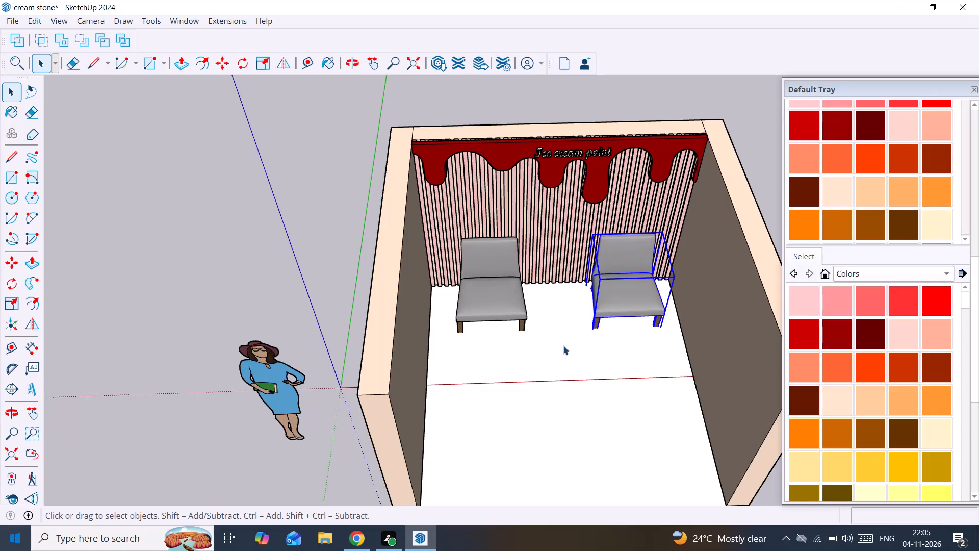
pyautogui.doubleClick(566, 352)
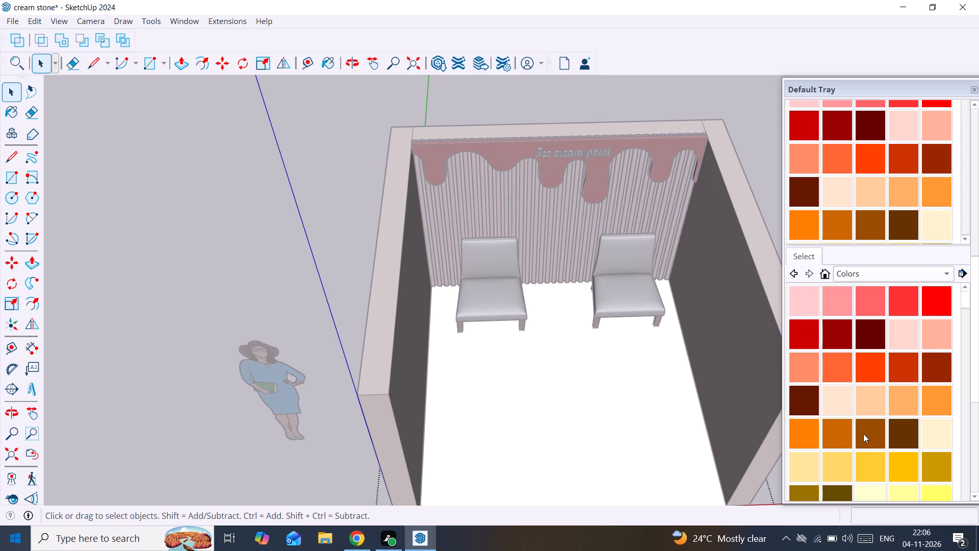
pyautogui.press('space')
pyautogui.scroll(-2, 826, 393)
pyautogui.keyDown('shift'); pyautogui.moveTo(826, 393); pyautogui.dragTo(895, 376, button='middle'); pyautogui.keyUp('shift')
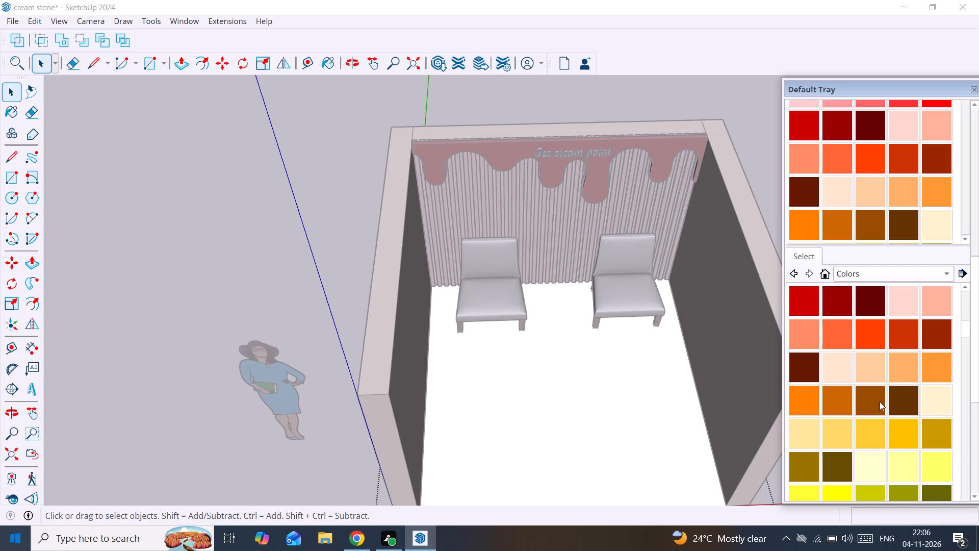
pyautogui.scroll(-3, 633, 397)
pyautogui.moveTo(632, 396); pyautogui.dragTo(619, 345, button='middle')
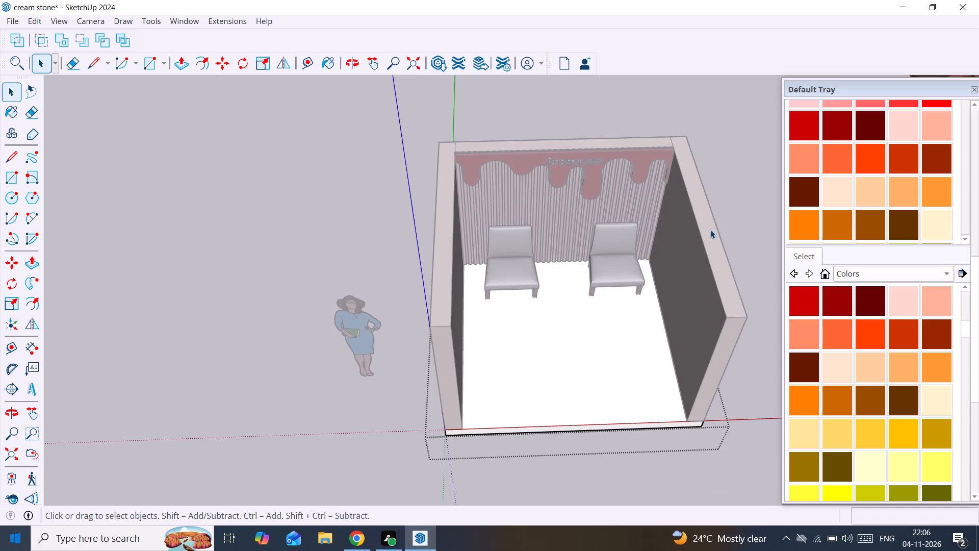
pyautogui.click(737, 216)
# Draw a counter footprint rectangle on the floor in front of the chairs, spanning about 10' between side walls and just over 2' deep.
pyautogui.scroll(2, 558, 315)
pyautogui.keyDown('shift'); pyautogui.moveTo(558, 315); pyautogui.dragTo(537, 367, button='middle'); pyautogui.keyUp('shift')
pyautogui.scroll(1, 529, 366)
pyautogui.moveTo(529, 366); pyautogui.dragTo(538, 328, button='middle')
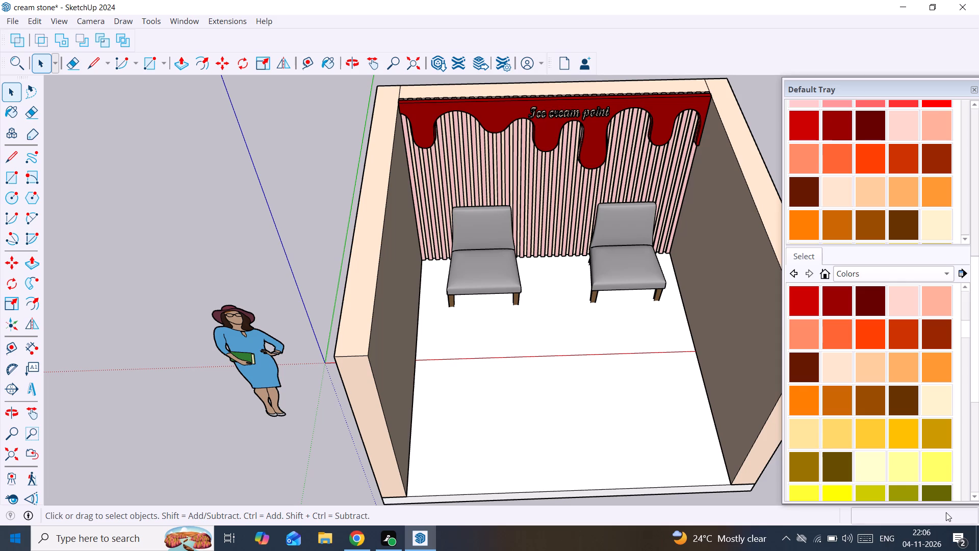
pyautogui.click(946, 512)
pyautogui.press('r')
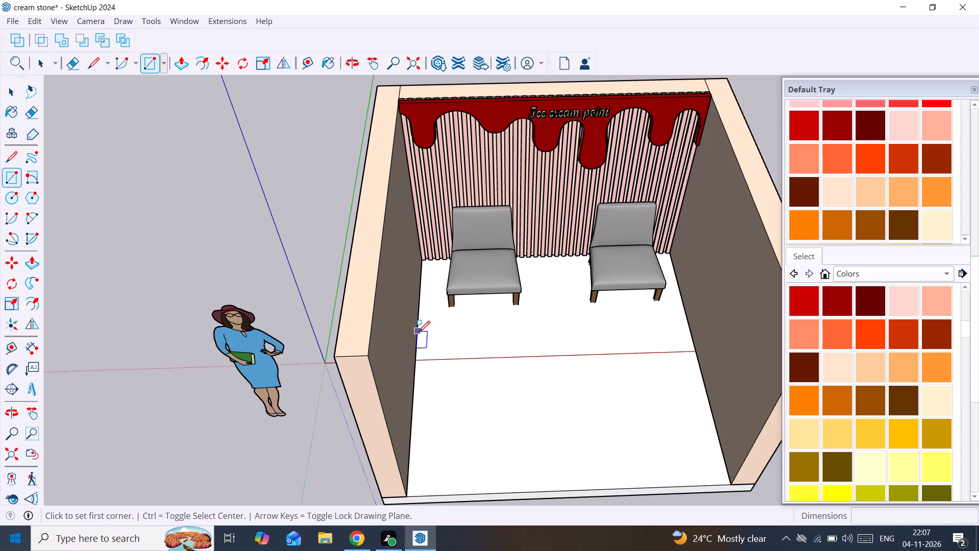
pyautogui.click(421, 325)
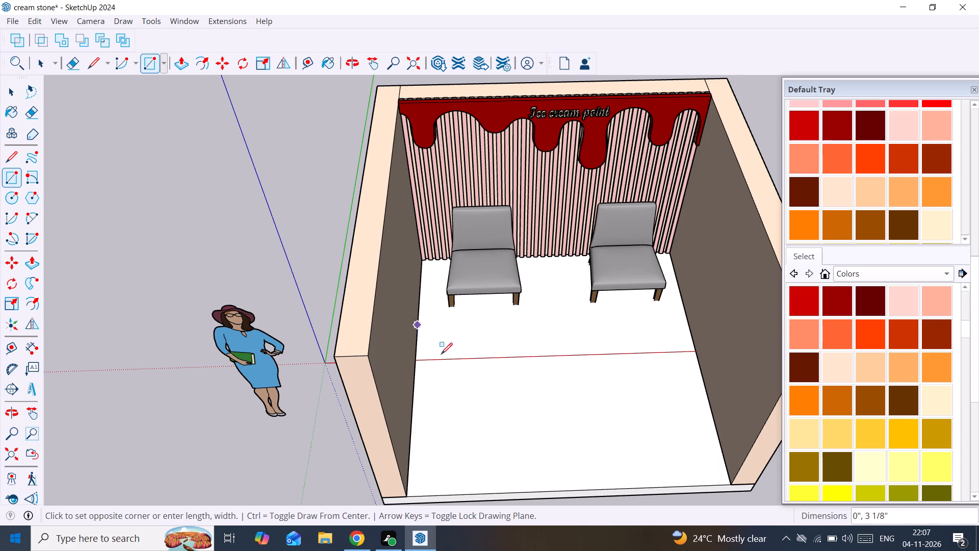
pyautogui.click(702, 367)
pyautogui.press('space')
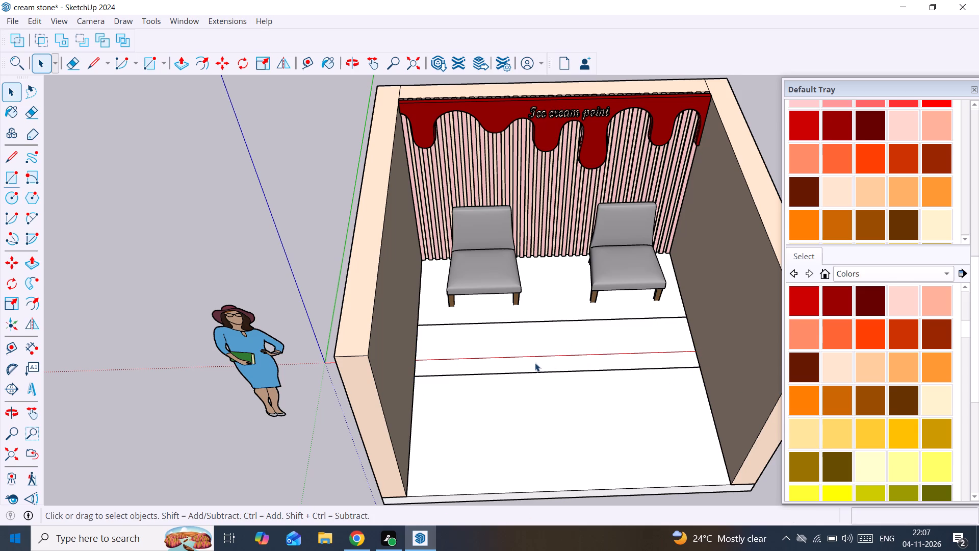
# Make a group from the counter footprint's face and edges.
pyautogui.moveTo(496, 366); pyautogui.dragTo(670, 380, button='middle')
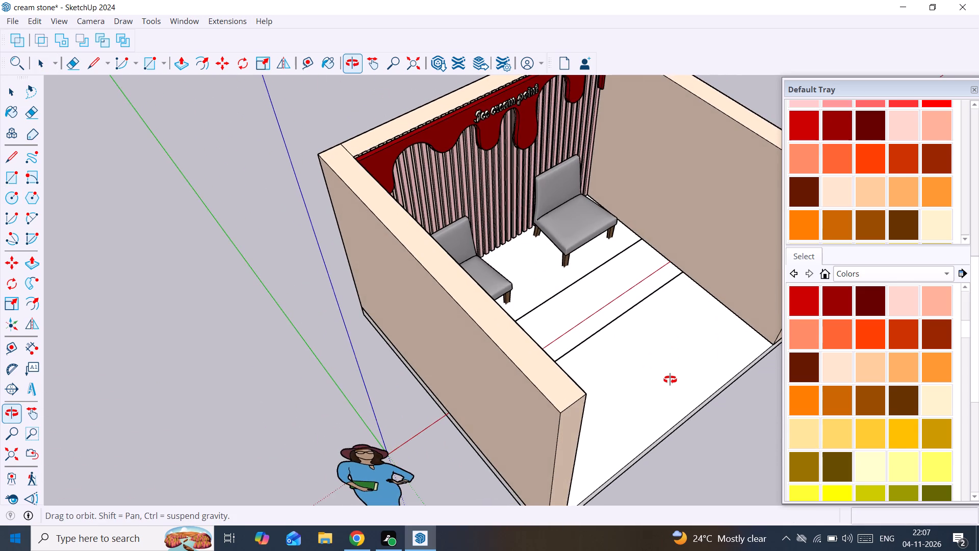
pyautogui.moveTo(670, 380); pyautogui.dragTo(684, 408, button='middle')
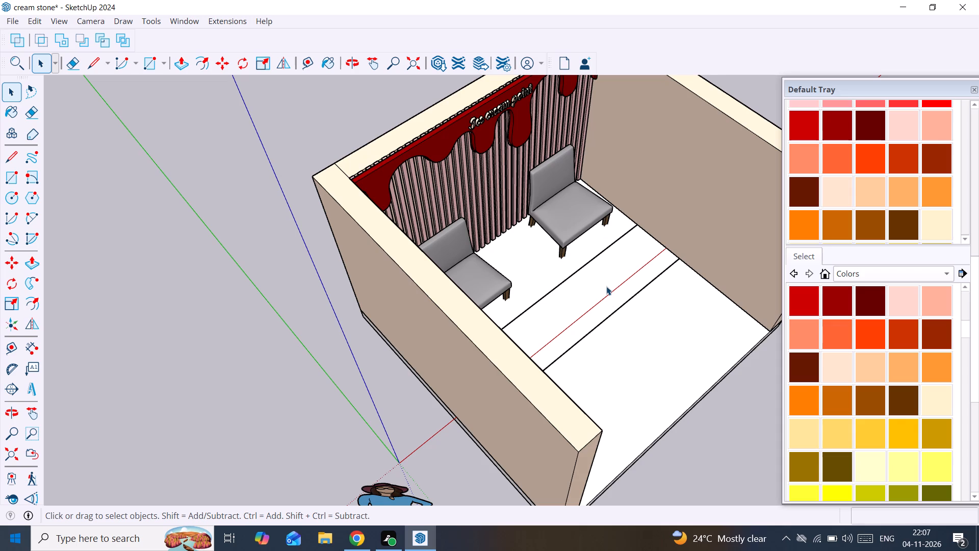
pyautogui.tripleClick(606, 286)
pyautogui.rightClick(606, 286)
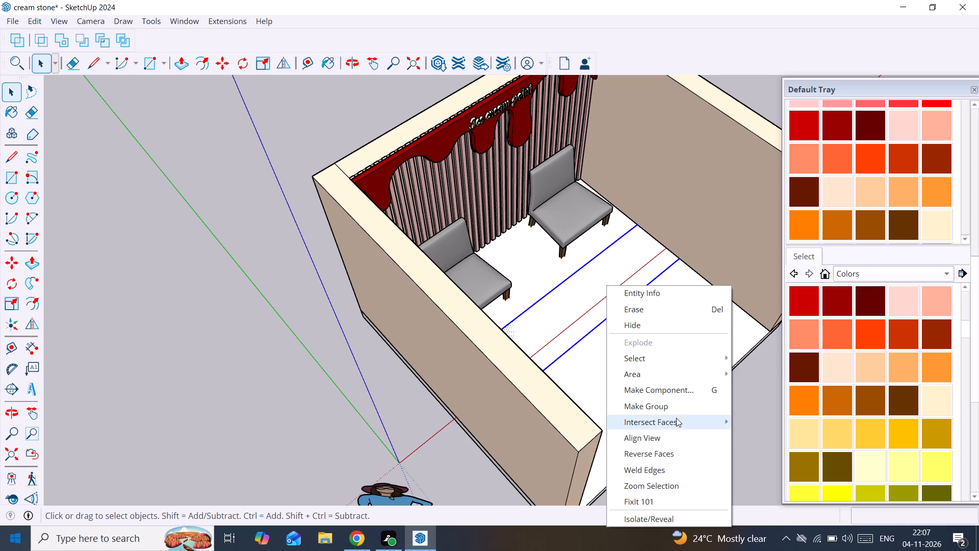
pyautogui.click(679, 411)
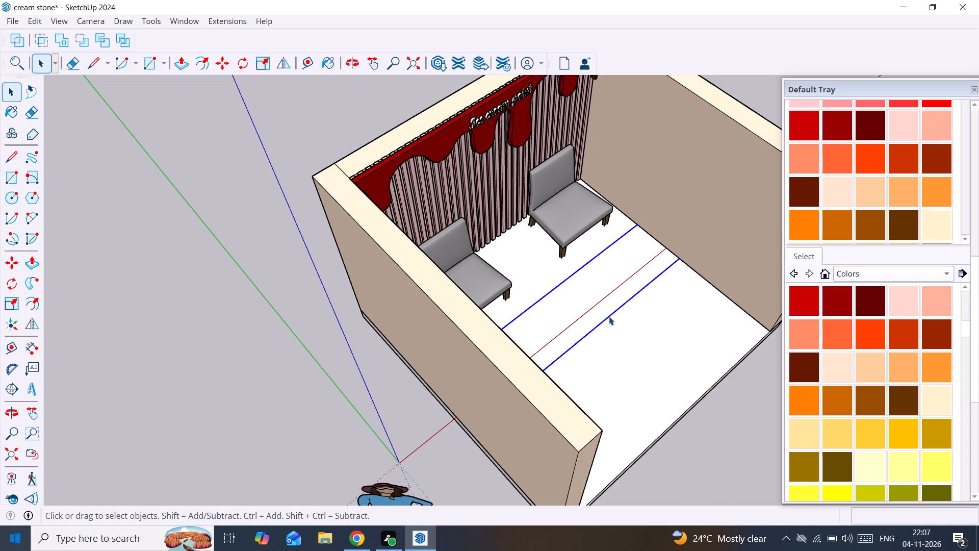
# Inside the footprint group, extrude the face up 2' 6" to form the counter block, and close the group.
pyautogui.doubleClick(592, 292)
pyautogui.click(615, 293)
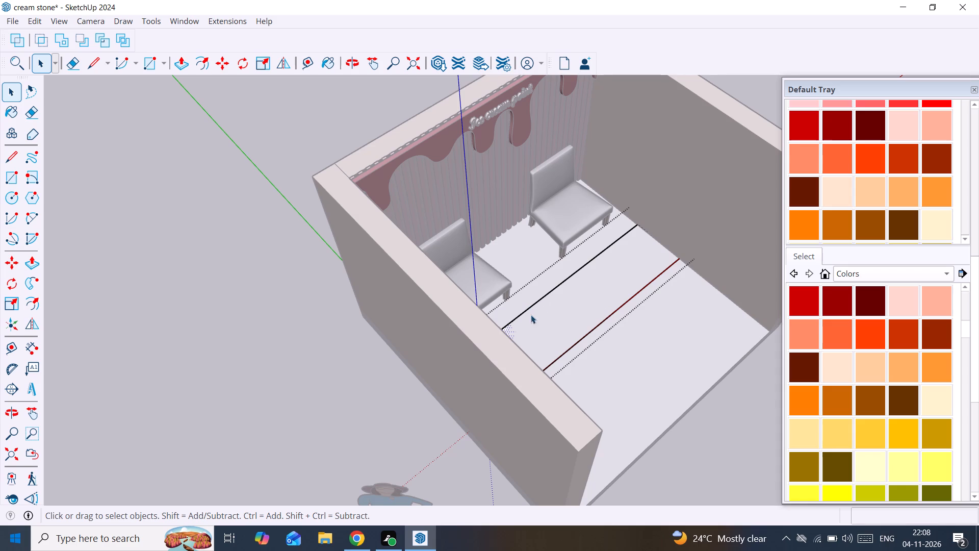
pyautogui.moveTo(578, 309); pyautogui.dragTo(453, 300, button='middle')
pyautogui.click(520, 354)
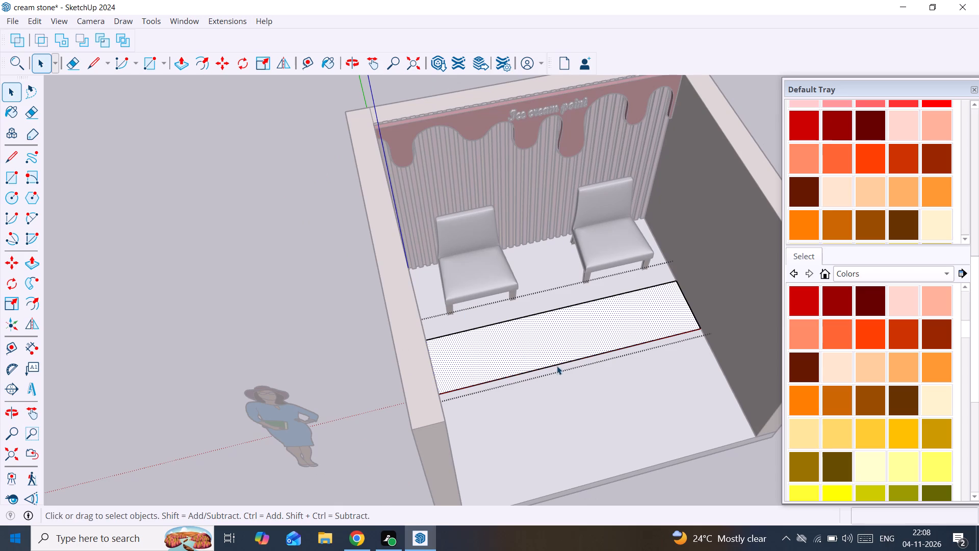
pyautogui.moveTo(557, 354); pyautogui.dragTo(640, 349, button='middle')
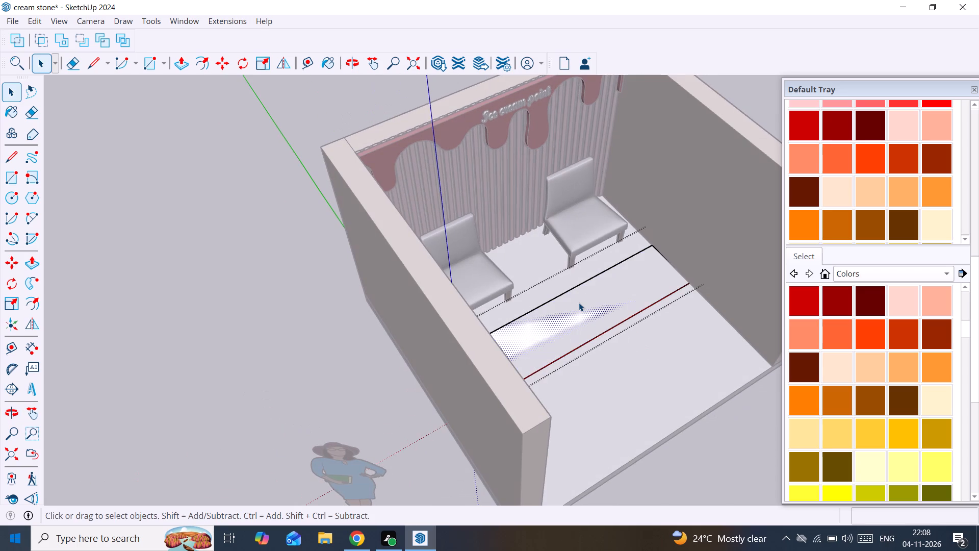
pyautogui.press('p')
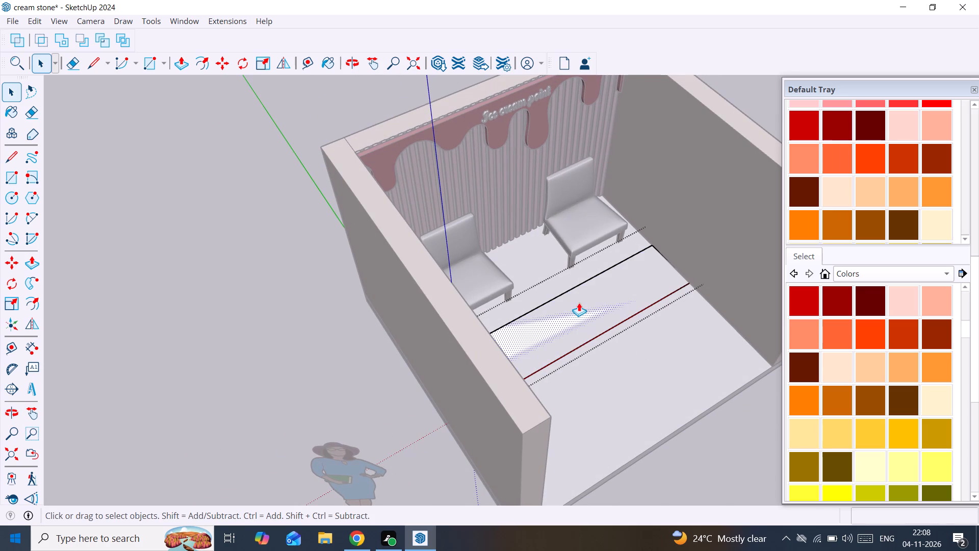
pyautogui.click(579, 303)
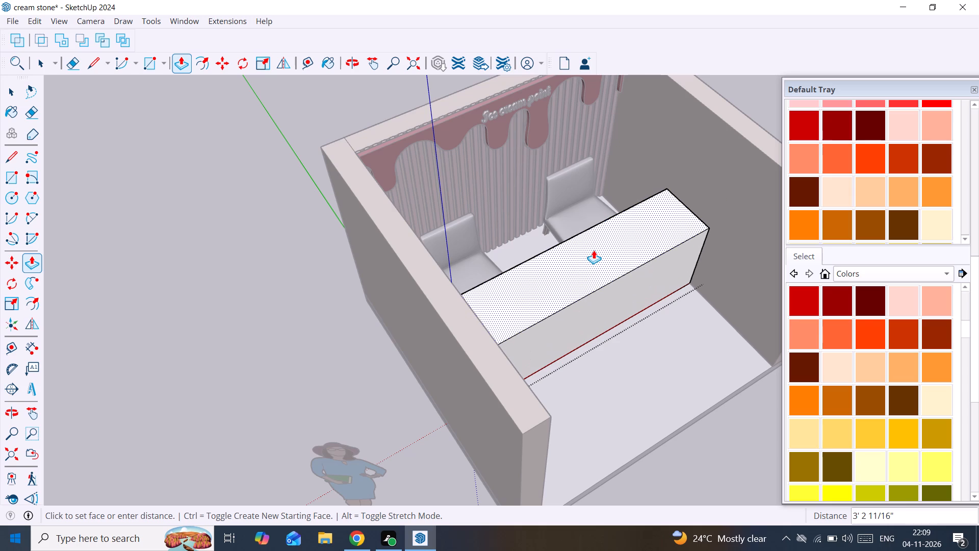
pyautogui.write("2'")
pyautogui.write('6"')
pyautogui.press('Return')
pyautogui.press('space')
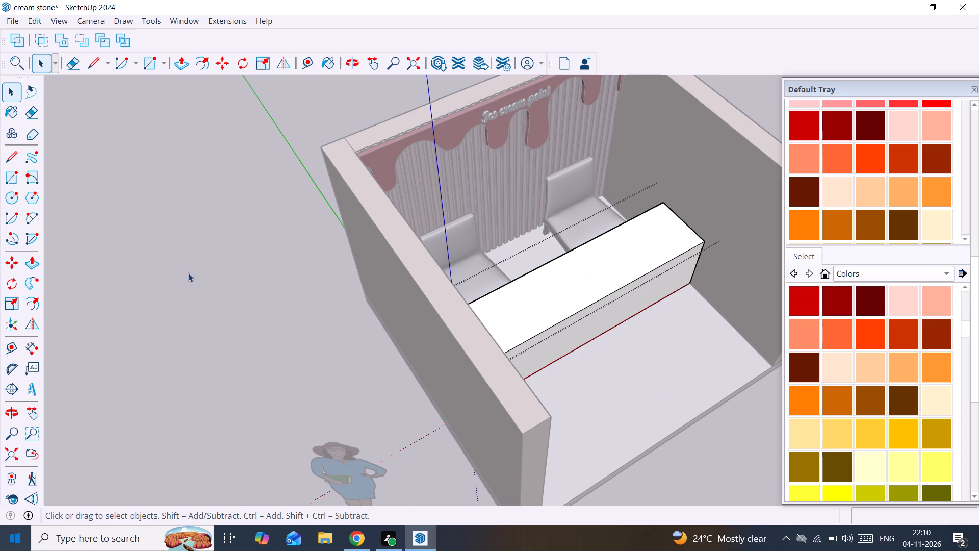
pyautogui.click(175, 260)
# Isolate the counter block group, hiding the rest of the booth.
pyautogui.click(551, 279)
pyautogui.rightClick(551, 279)
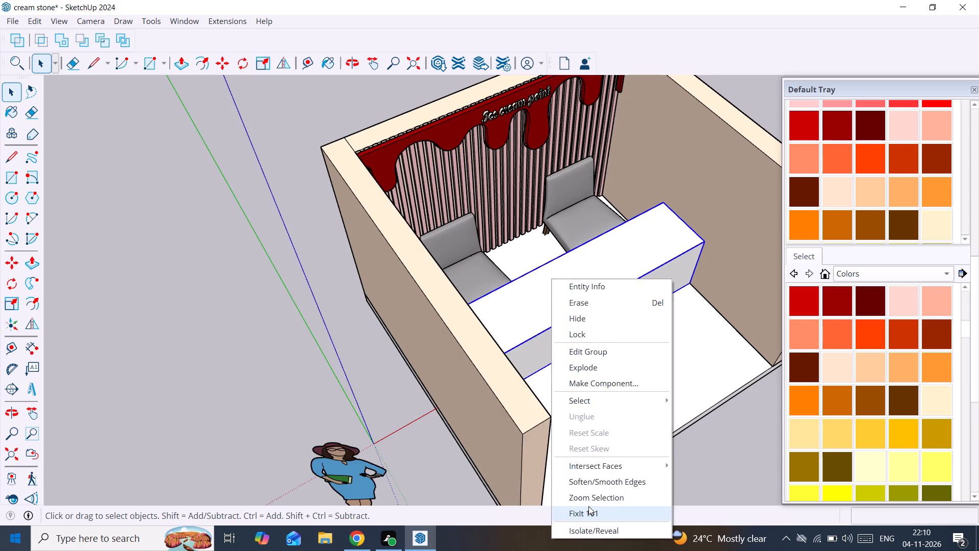
pyautogui.click(591, 535)
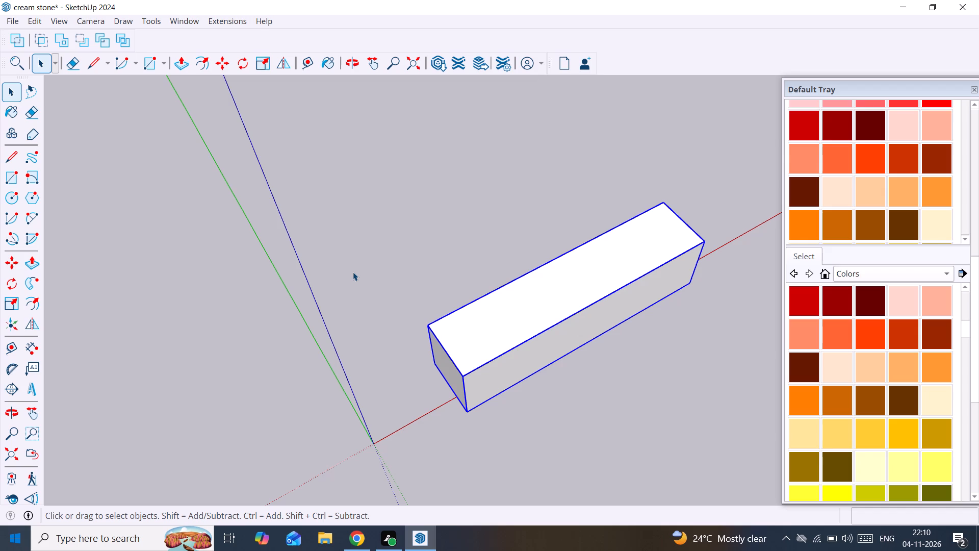
pyautogui.moveTo(354, 272); pyautogui.dragTo(771, 272, button='middle')
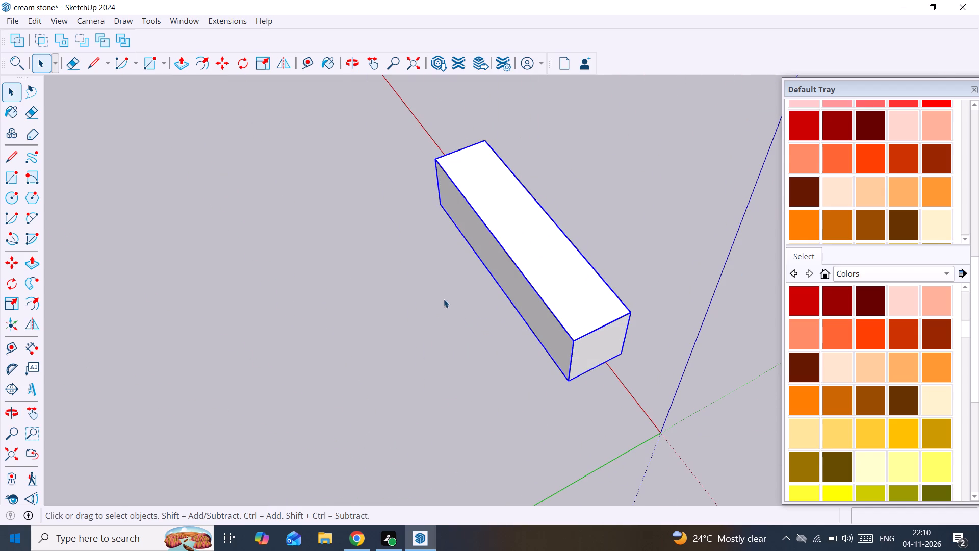
pyautogui.moveTo(374, 331); pyautogui.dragTo(652, 310, button='middle')
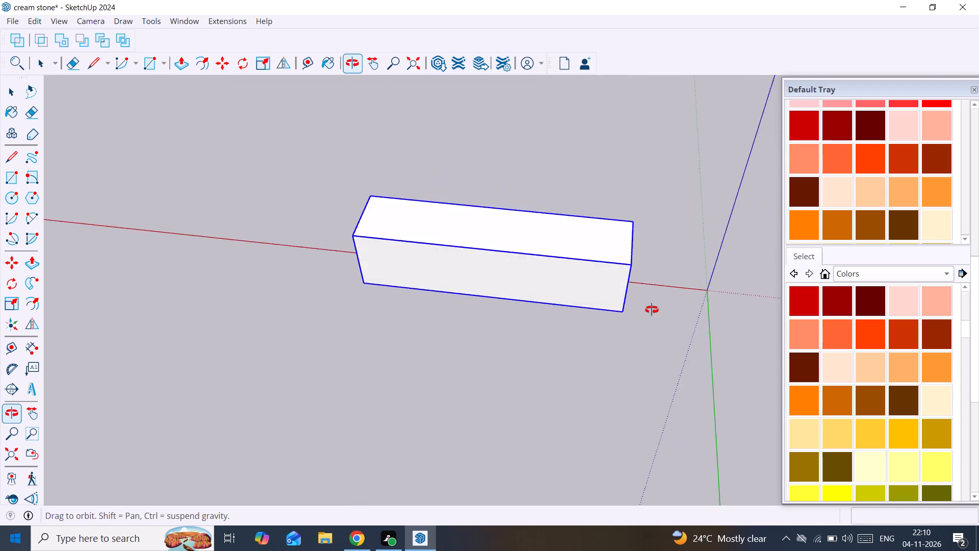
pyautogui.moveTo(652, 310); pyautogui.dragTo(662, 309, button='middle')
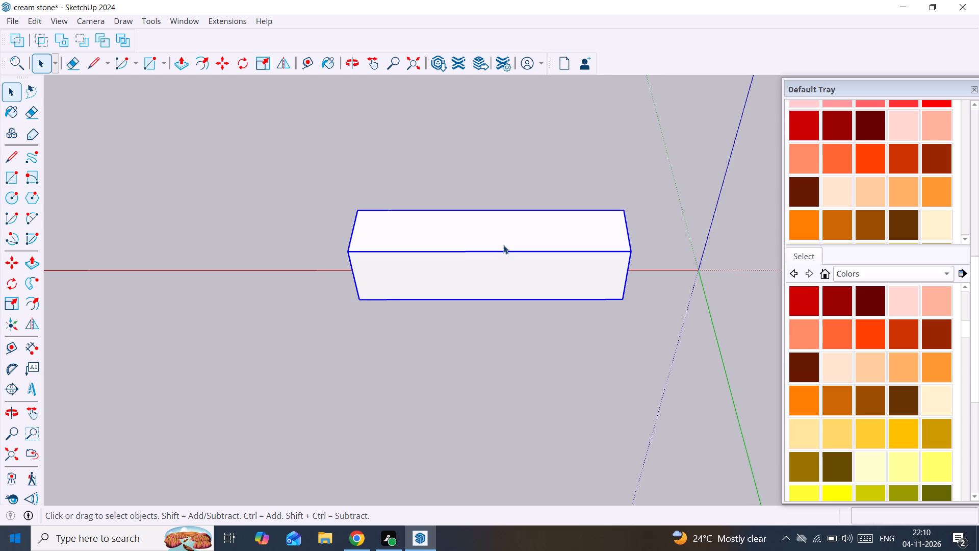
pyautogui.moveTo(523, 236); pyautogui.dragTo(587, 164, button='middle')
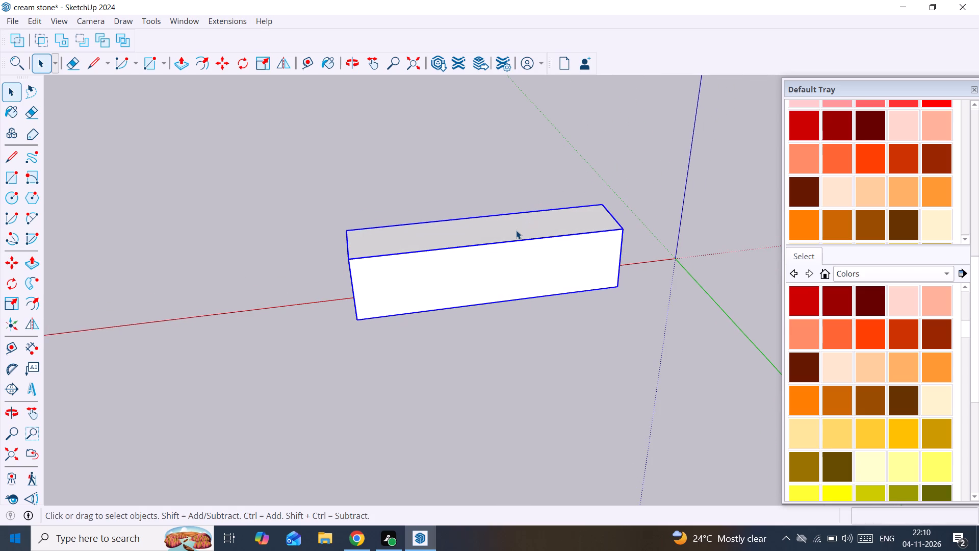
pyautogui.scroll(2, 443, 234)
pyautogui.moveTo(443, 234); pyautogui.dragTo(442, 205, button='middle')
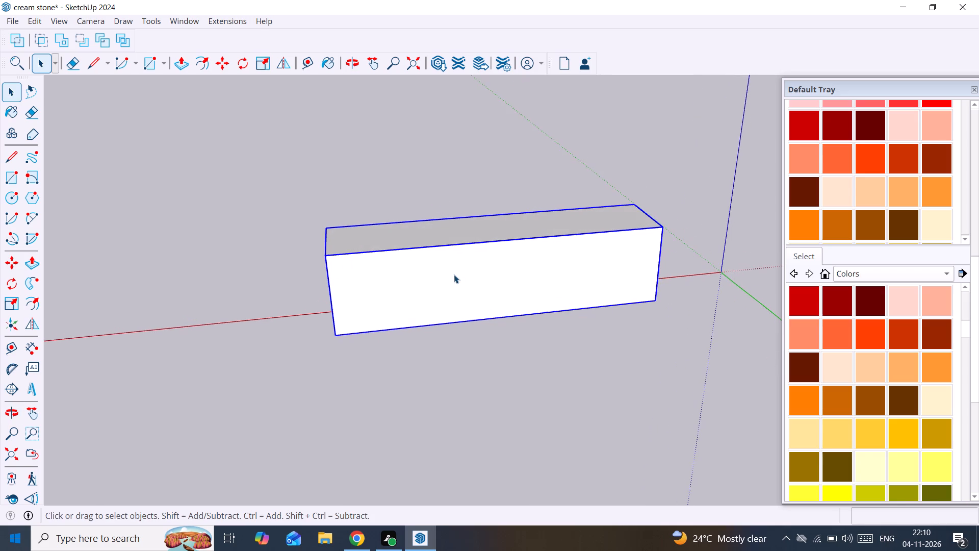
# Inside the counter block group, offset the outline of the long front face inward by 18 mm.
pyautogui.doubleClick(454, 274)
pyautogui.click(458, 287)
pyautogui.press('f')
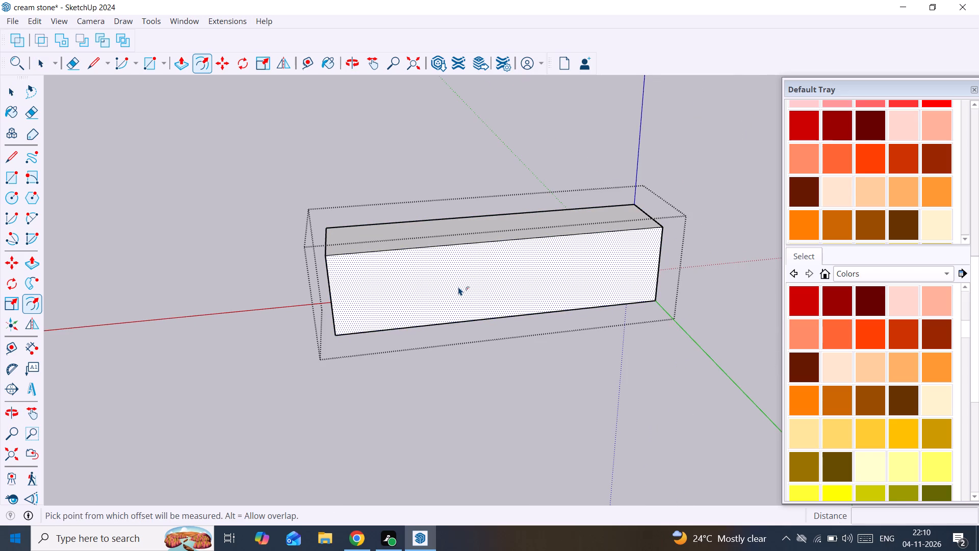
pyautogui.click(436, 332)
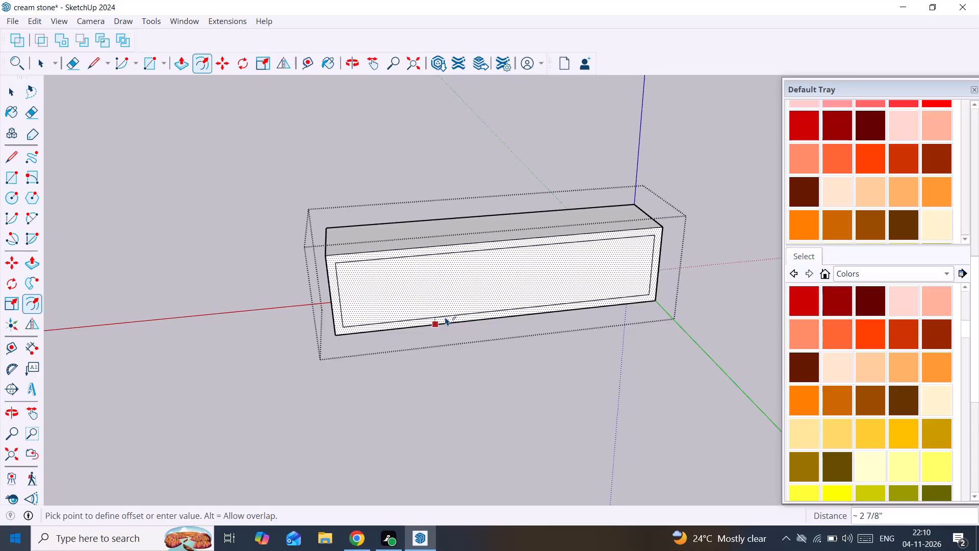
pyautogui.write('18mm')
pyautogui.press('Return')
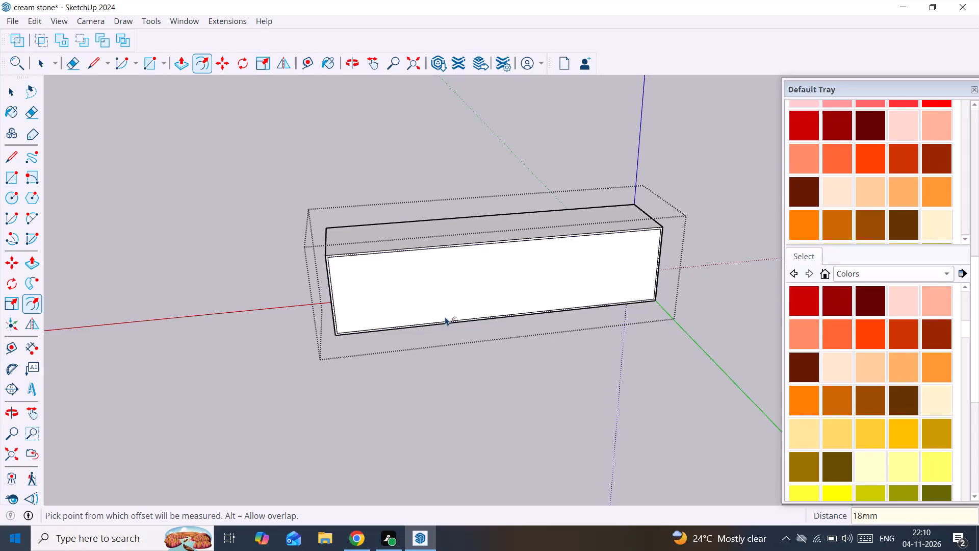
pyautogui.press('space')
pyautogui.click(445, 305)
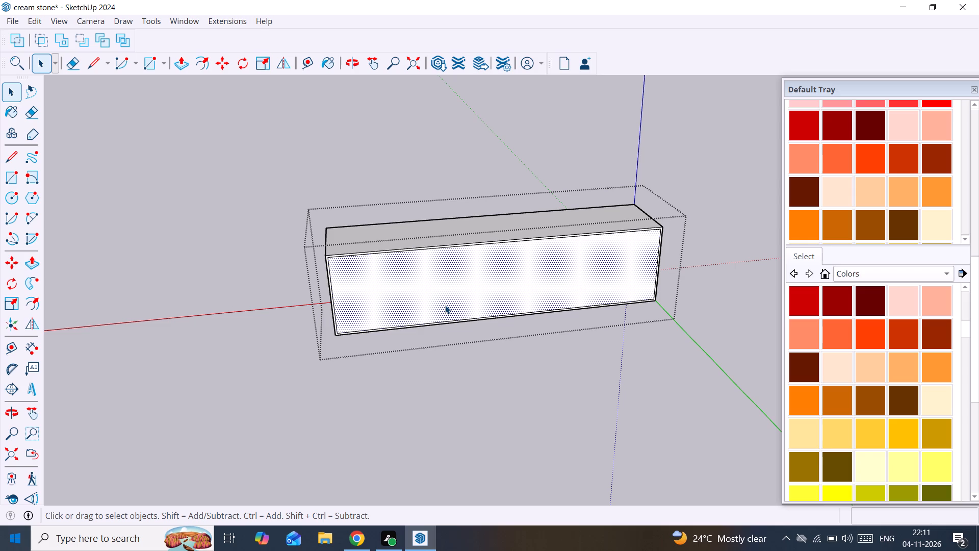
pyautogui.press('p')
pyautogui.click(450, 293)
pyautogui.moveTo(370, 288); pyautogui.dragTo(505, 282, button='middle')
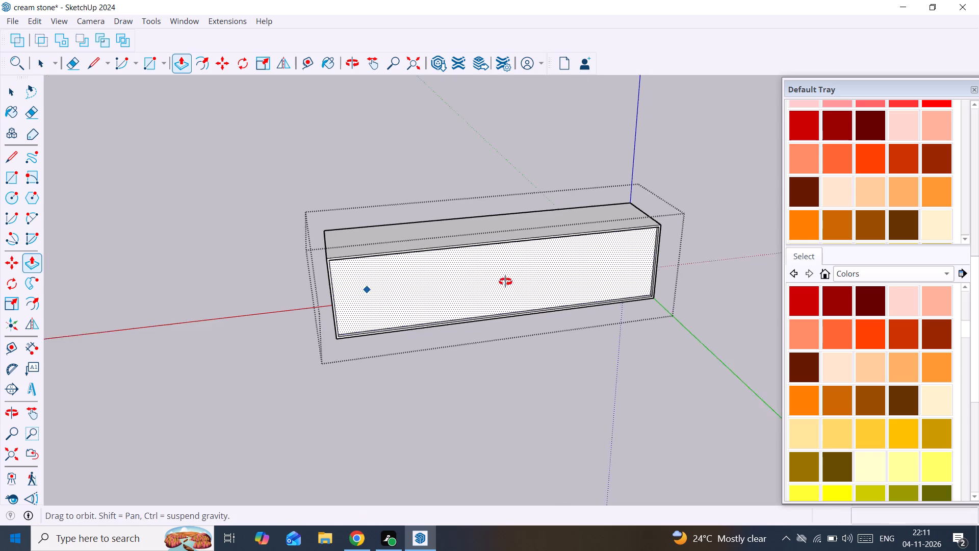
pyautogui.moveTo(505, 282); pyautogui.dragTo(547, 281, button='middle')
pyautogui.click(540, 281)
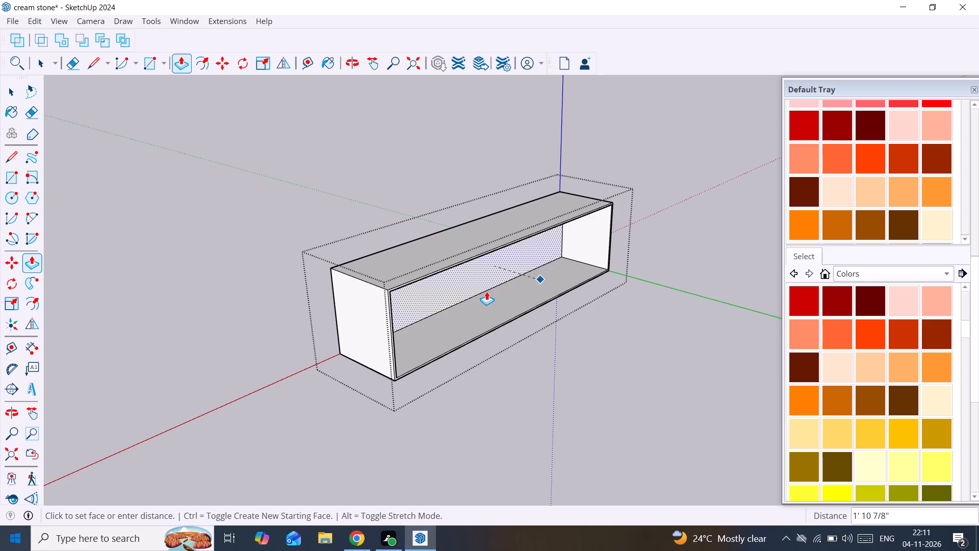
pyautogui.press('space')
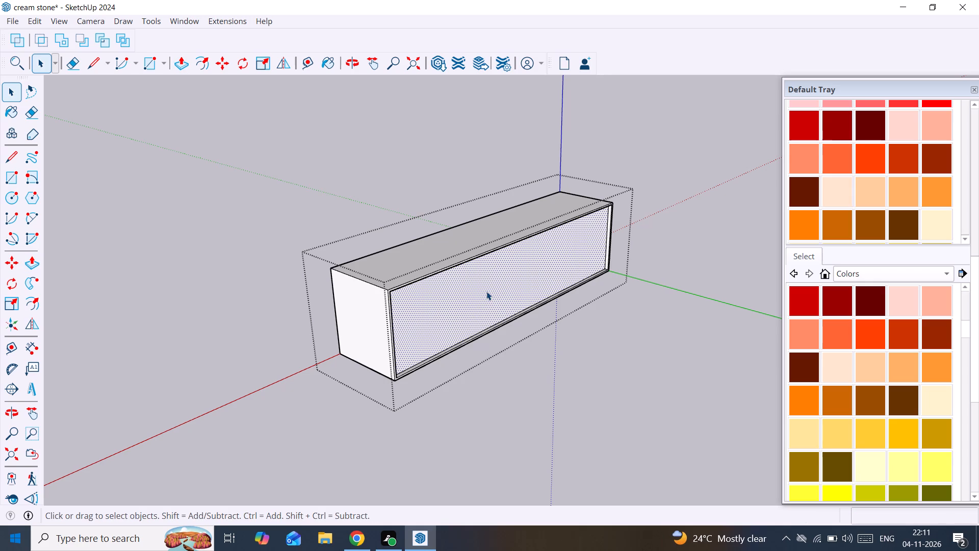
# Push the inset front face 1' 10" into the counter block to hollow it out, and close the group.
pyautogui.press('p')
pyautogui.click(486, 291)
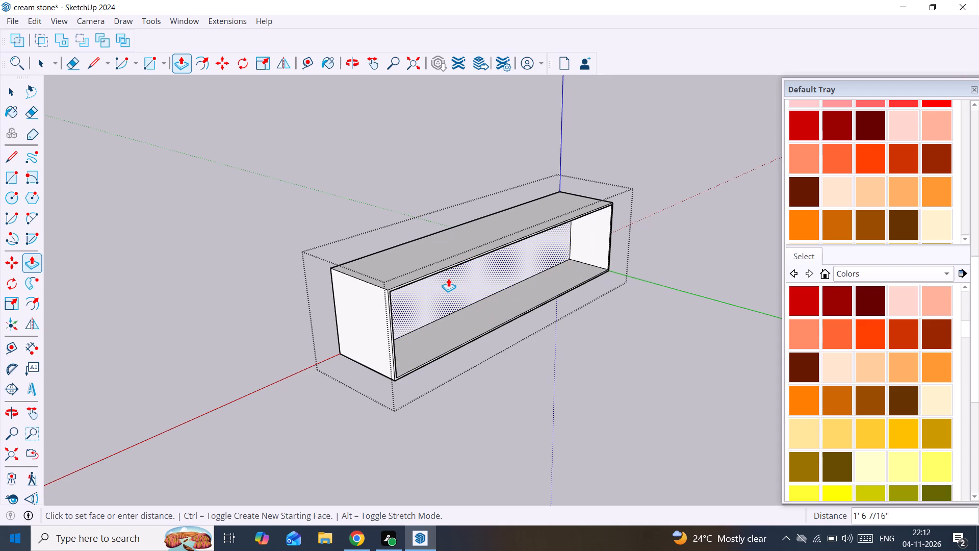
pyautogui.write('1\'10"')
pyautogui.press('Return')
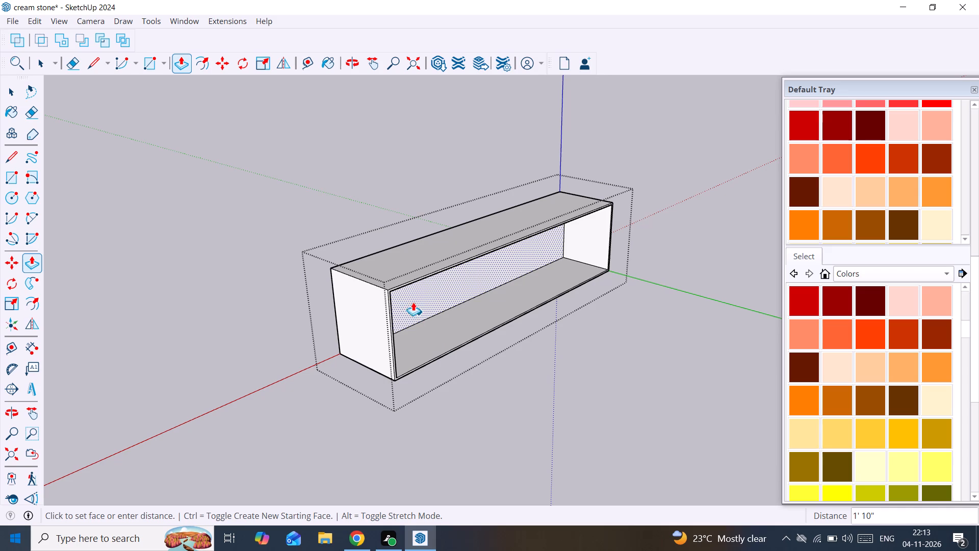
pyautogui.press('space')
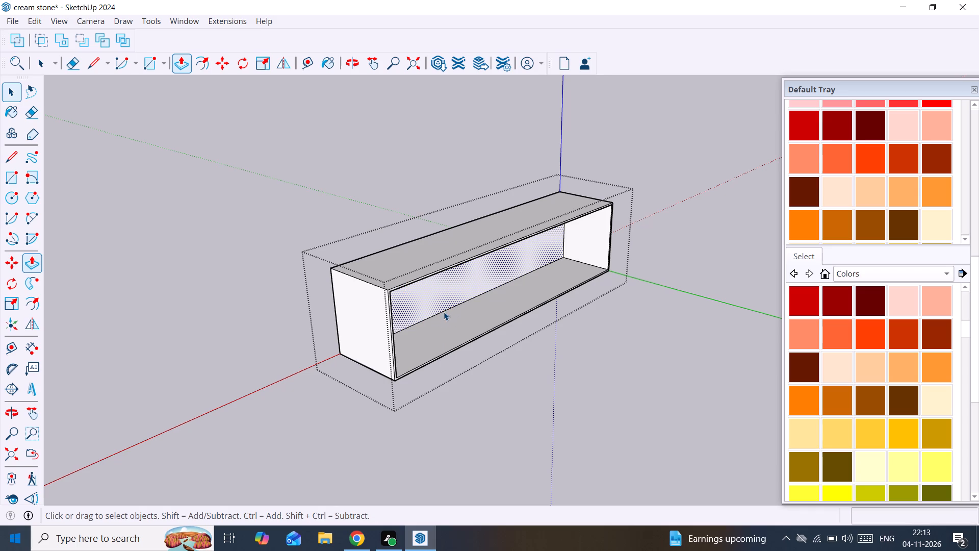
pyautogui.click(568, 414)
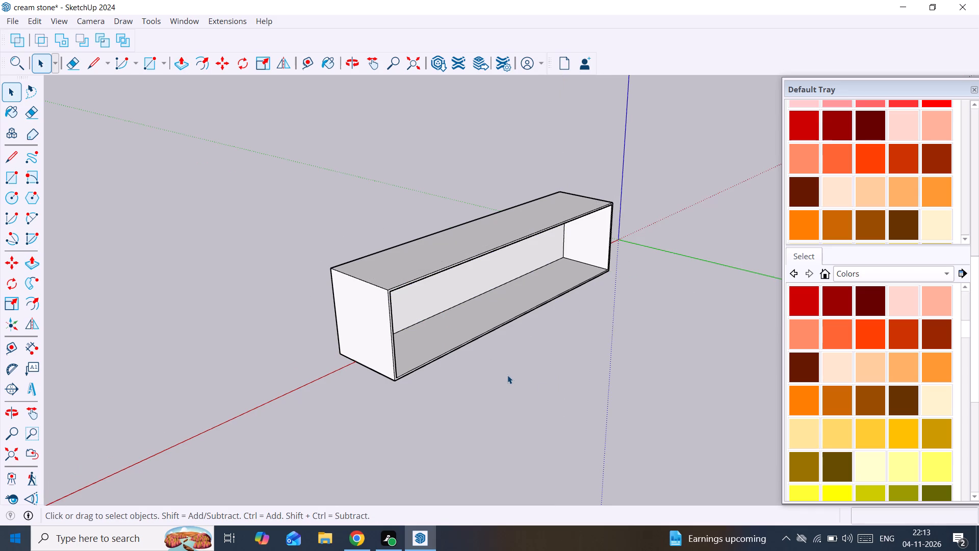
# Draw a rectangle covering the counter's whole open side, from its upper outer corner to the diagonally opposite lower outer corner.
pyautogui.moveTo(519, 377); pyautogui.dragTo(336, 390, button='middle')
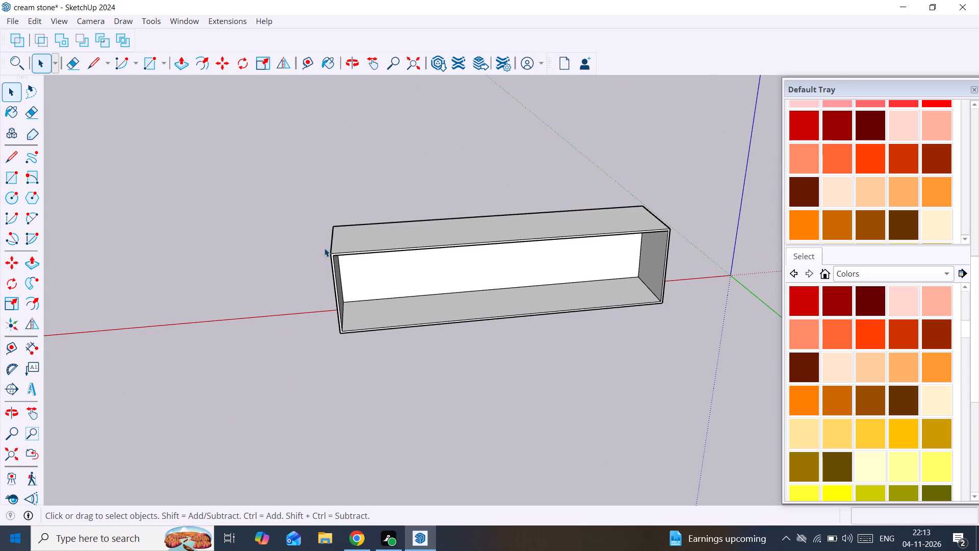
pyautogui.scroll(2, 336, 248)
pyautogui.moveTo(336, 248); pyautogui.dragTo(331, 183, button='middle')
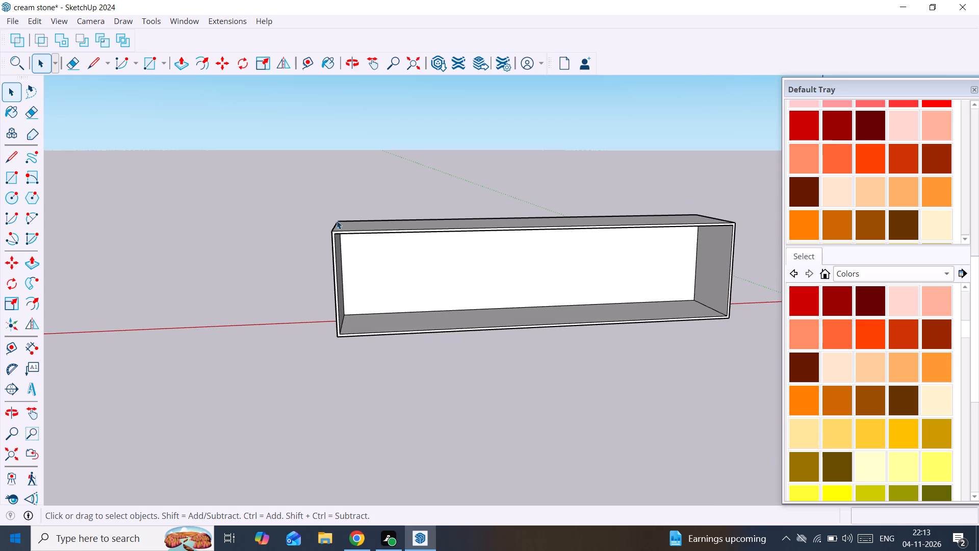
pyautogui.press('r')
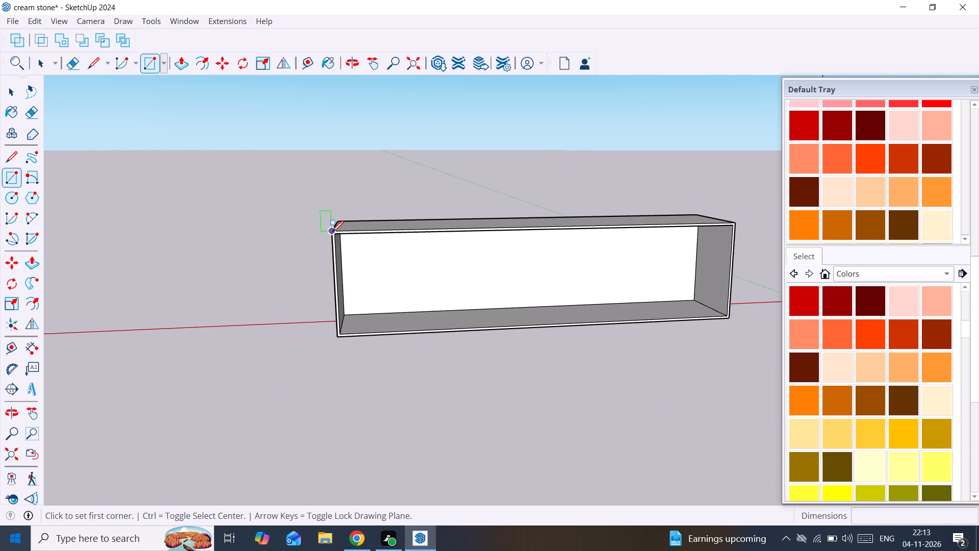
pyautogui.click(332, 232)
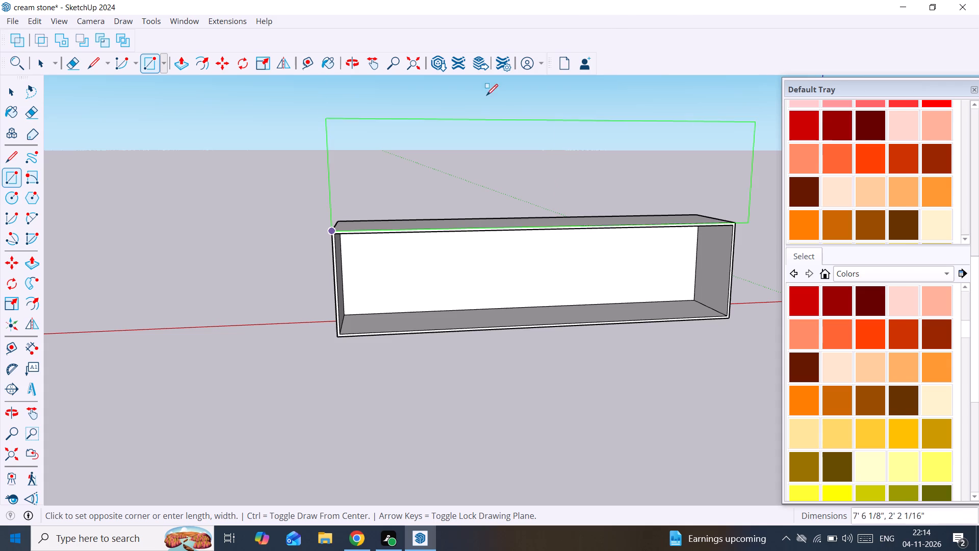
pyautogui.click(731, 320)
pyautogui.moveTo(531, 261); pyautogui.dragTo(620, 273, button='middle')
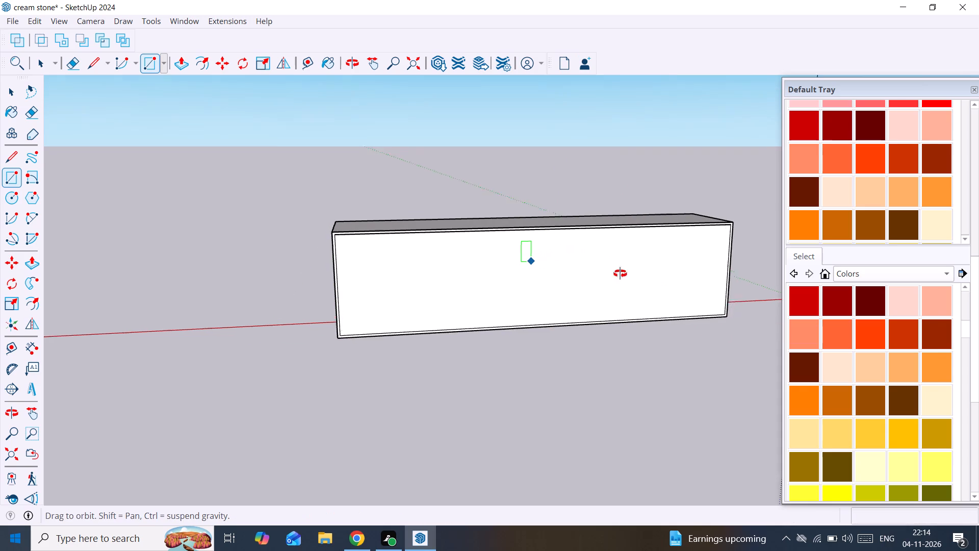
pyautogui.moveTo(620, 273); pyautogui.dragTo(672, 281, button='middle')
pyautogui.press('space')
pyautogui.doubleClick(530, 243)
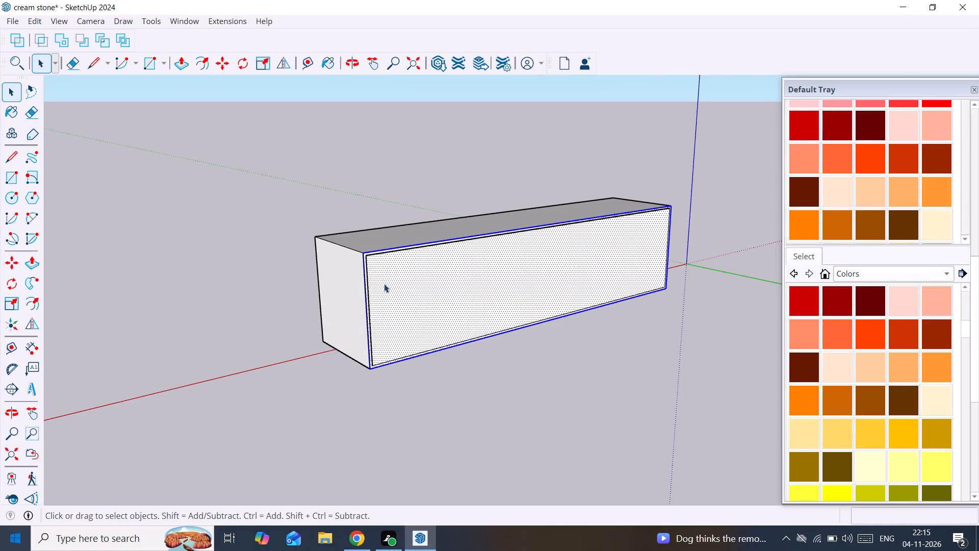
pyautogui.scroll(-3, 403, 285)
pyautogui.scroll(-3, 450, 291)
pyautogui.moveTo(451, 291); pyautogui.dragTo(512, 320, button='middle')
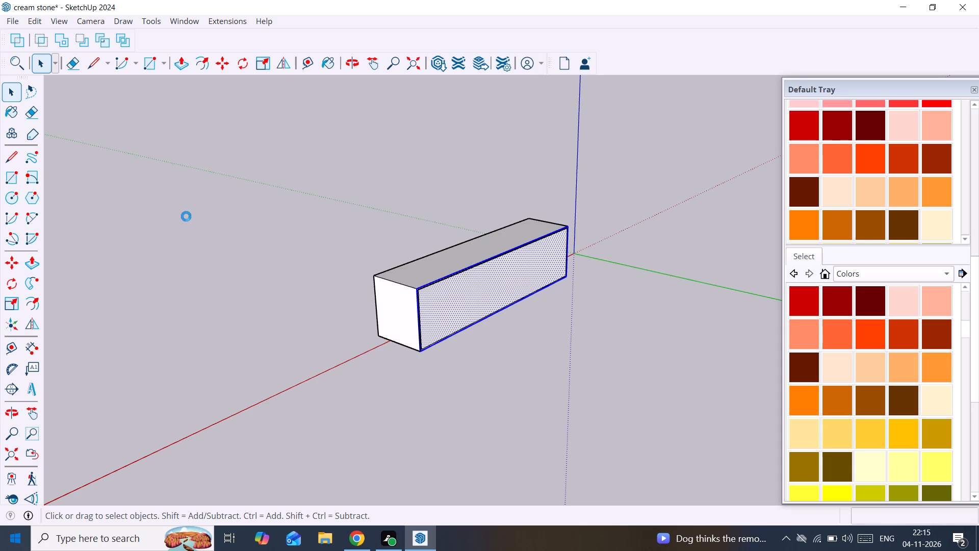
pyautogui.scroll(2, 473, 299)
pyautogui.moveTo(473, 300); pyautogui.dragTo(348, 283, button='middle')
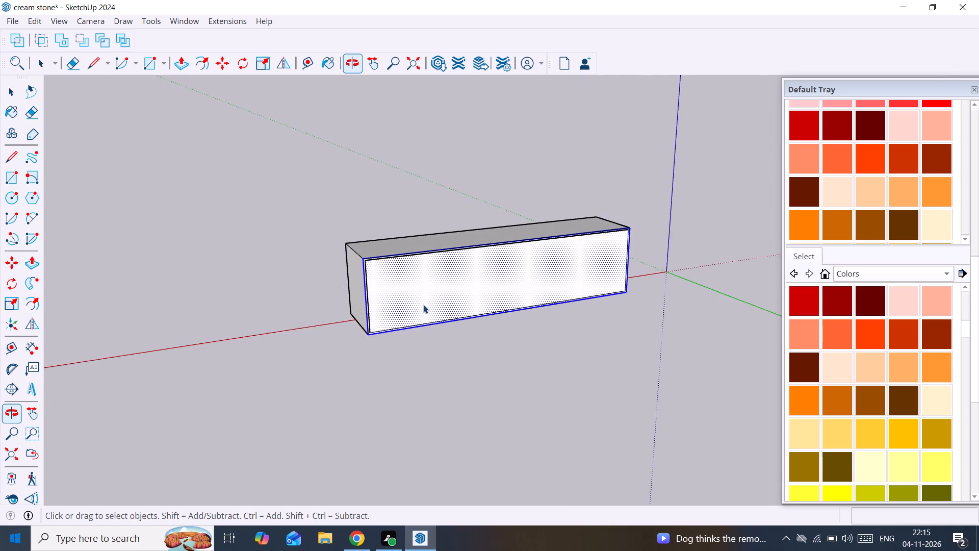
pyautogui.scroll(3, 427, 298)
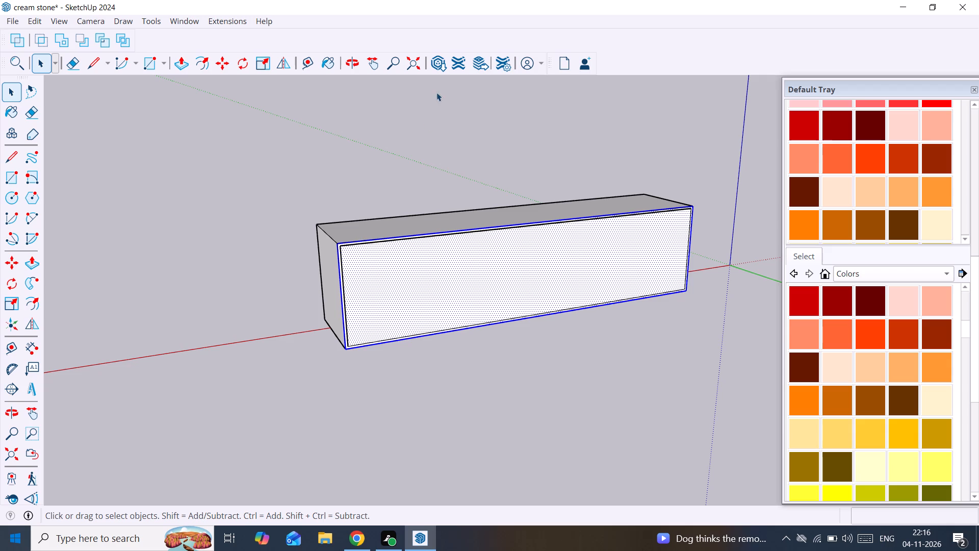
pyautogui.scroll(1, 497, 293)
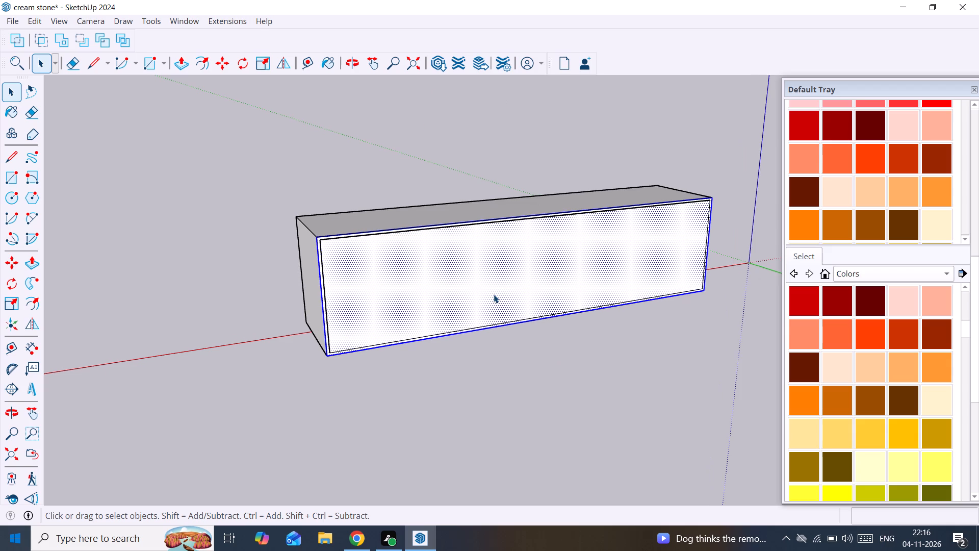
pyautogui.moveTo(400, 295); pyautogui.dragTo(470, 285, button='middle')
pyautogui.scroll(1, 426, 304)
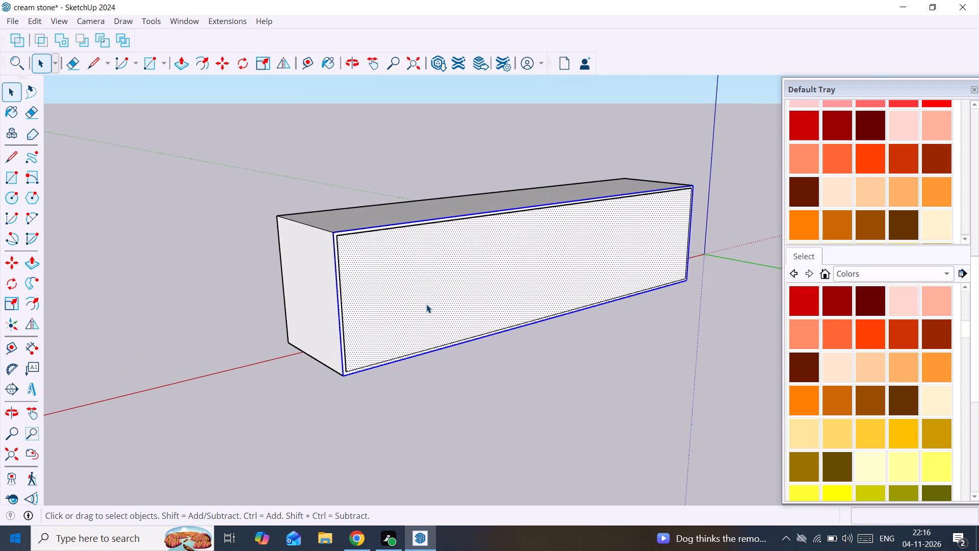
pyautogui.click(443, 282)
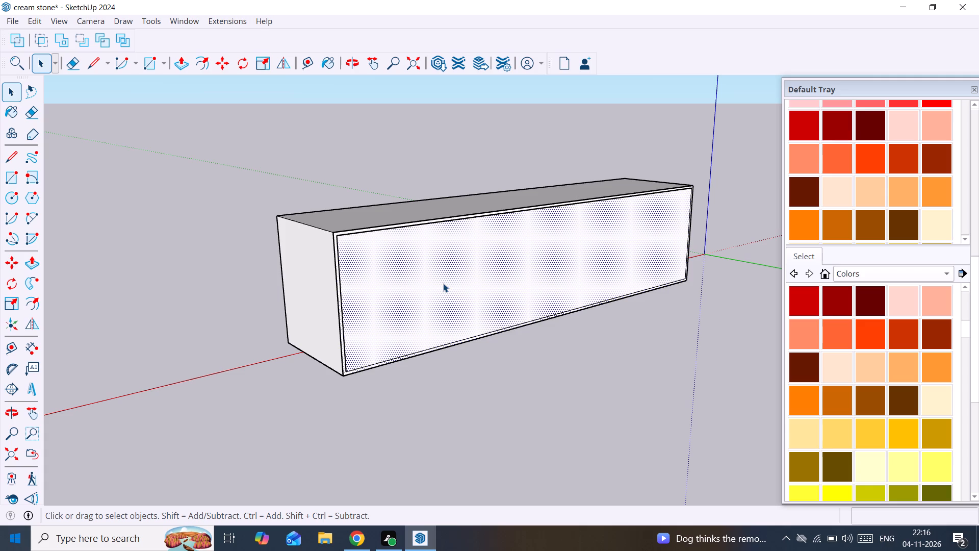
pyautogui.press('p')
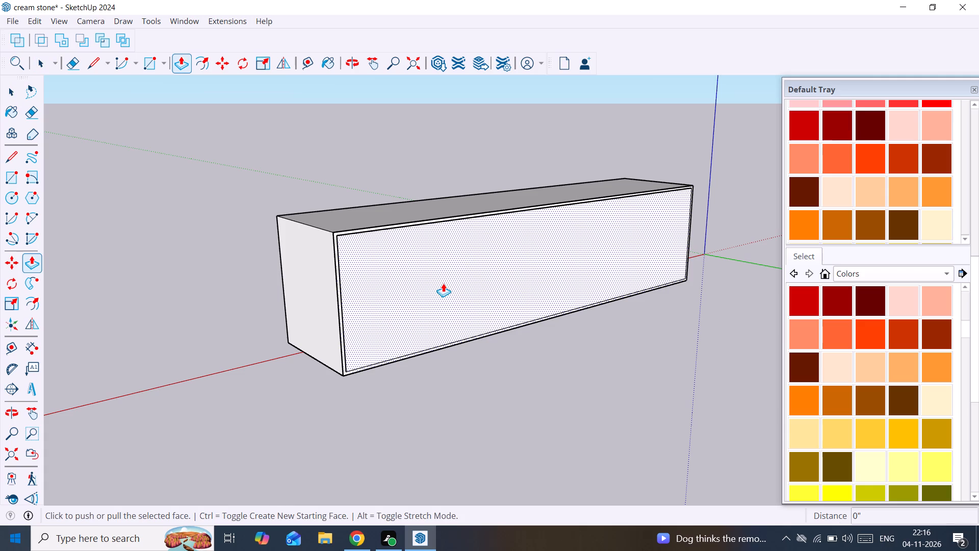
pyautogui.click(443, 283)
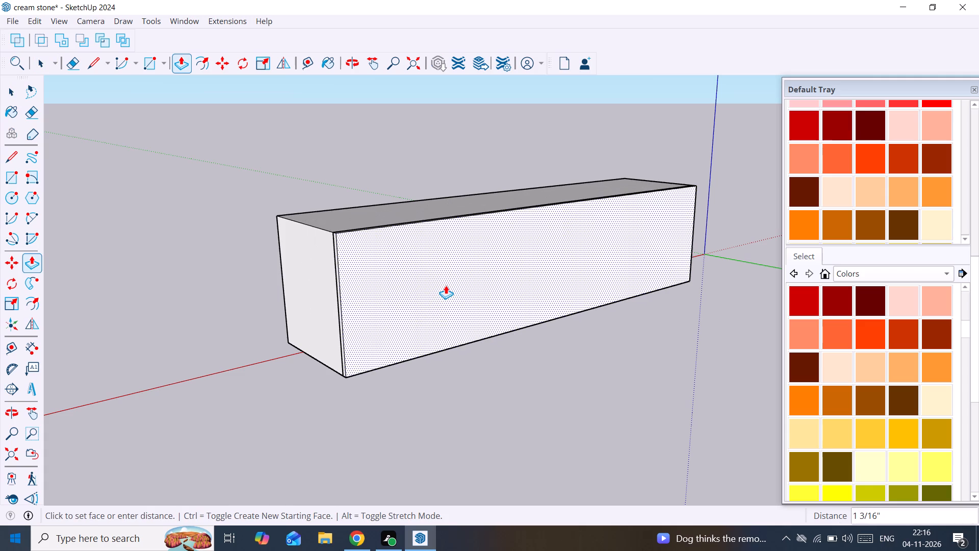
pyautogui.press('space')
# Extrude the rectangle covering the counter's open side outward 18 mm to form a panel.
pyautogui.scroll(2, 416, 292)
pyautogui.click(416, 292)
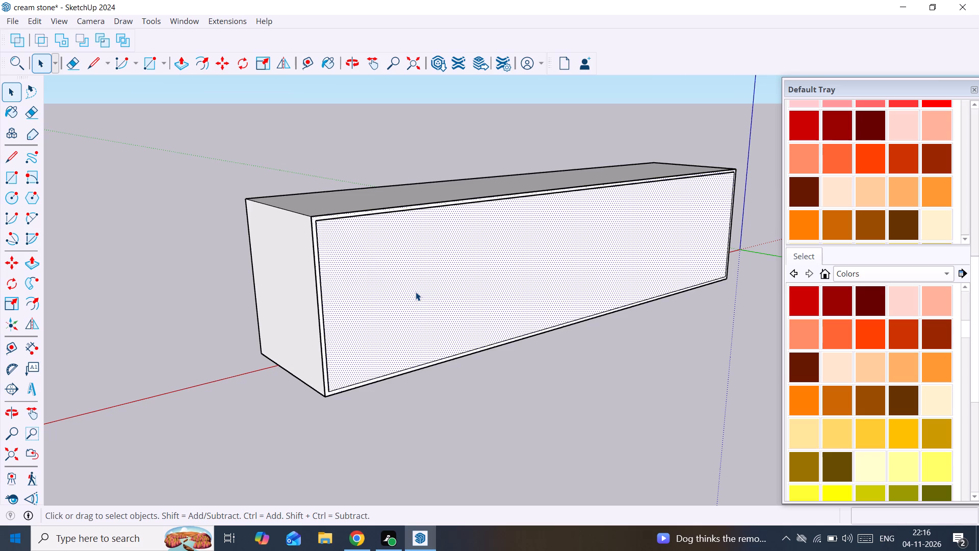
pyautogui.press('p')
pyautogui.click(416, 292)
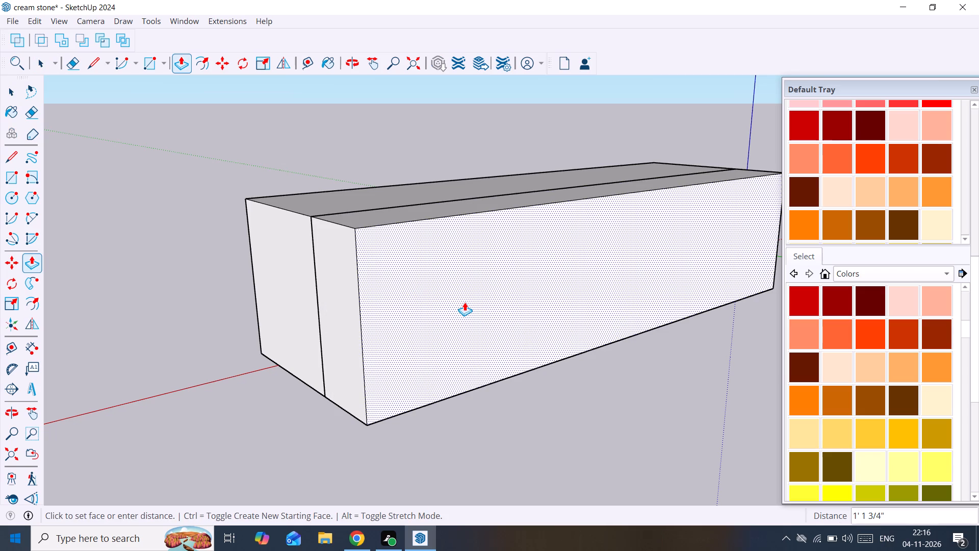
pyautogui.write('18mm')
pyautogui.press('Return')
pyautogui.press('space')
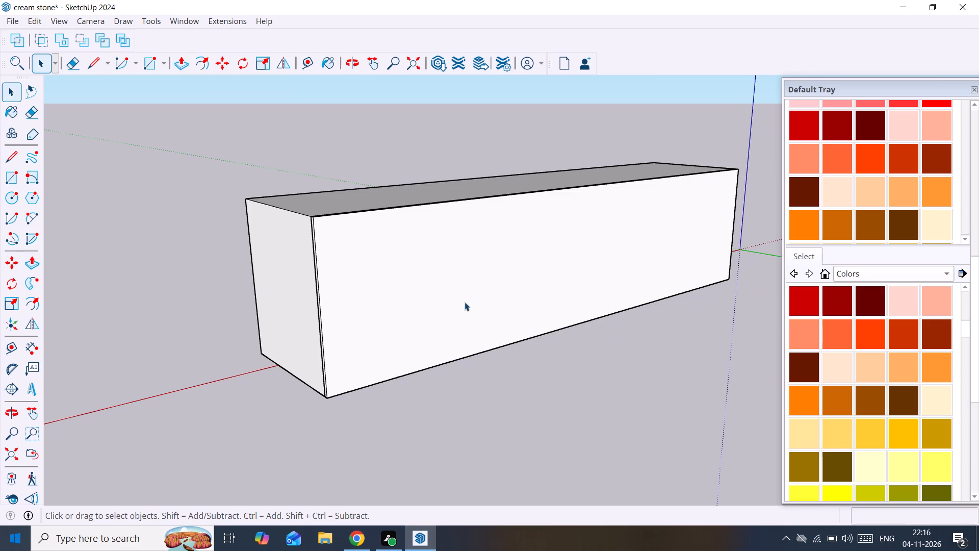
# Make a group from all the faces and edges of the 18 mm panel.
pyautogui.doubleClick(405, 233)
pyautogui.tripleClick(405, 233)
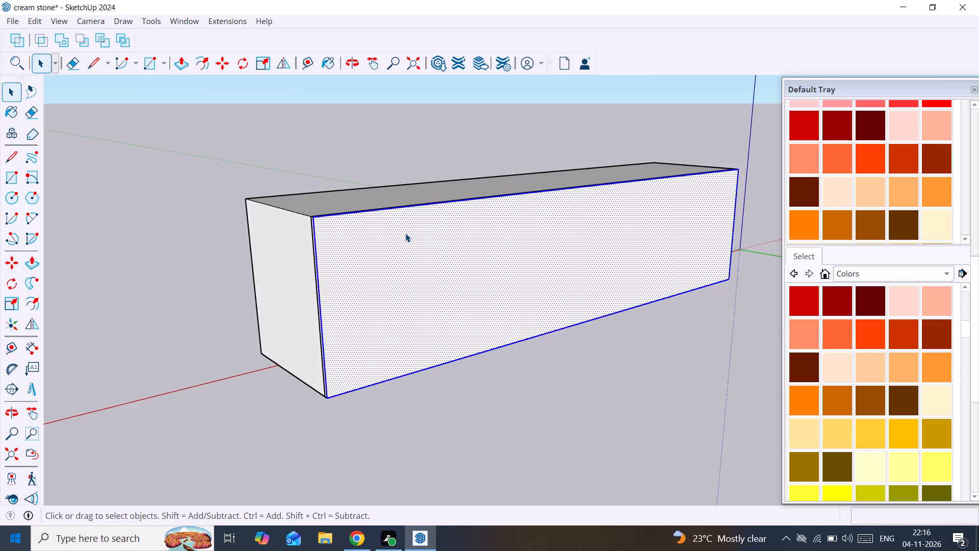
pyautogui.moveTo(405, 233); pyautogui.dragTo(407, 243, button='right')
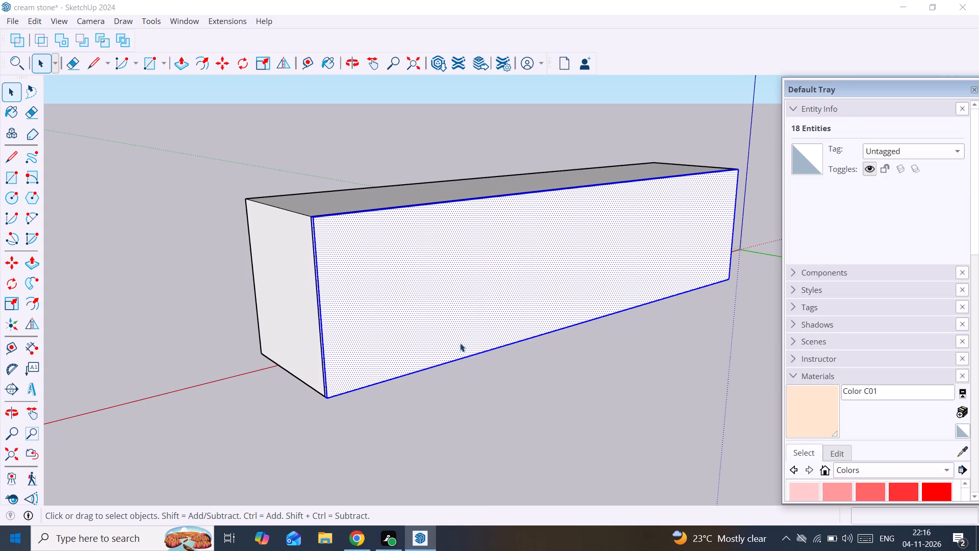
pyautogui.rightClick(450, 306)
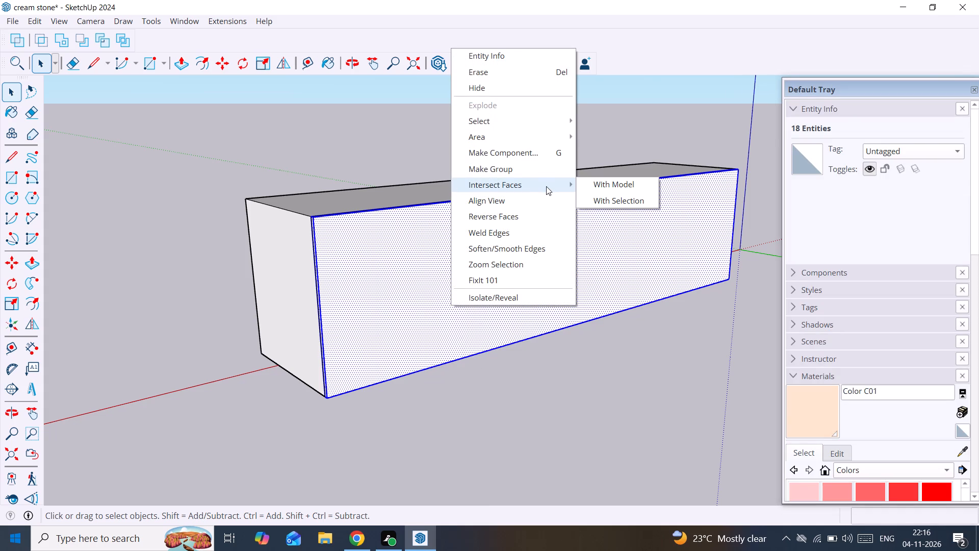
pyautogui.click(551, 171)
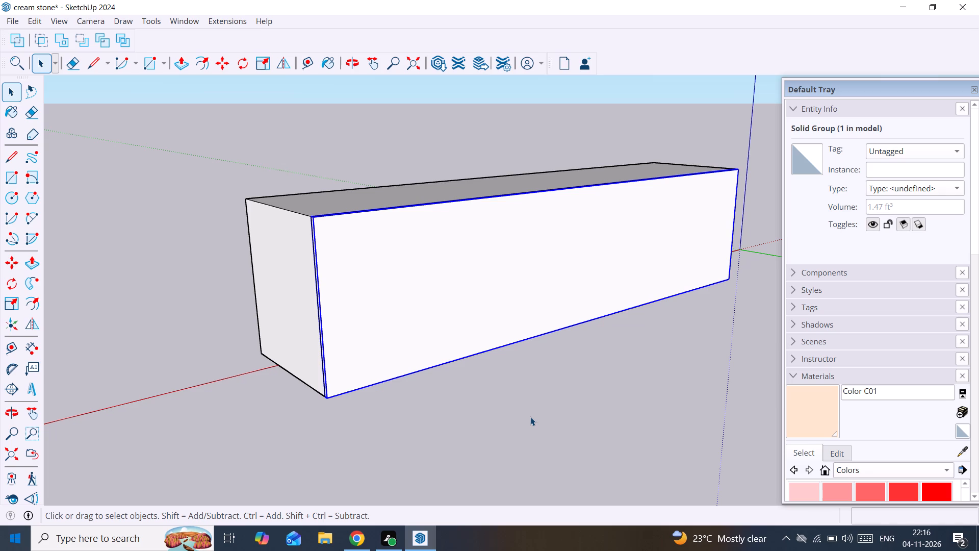
# Inside the 18 mm panel's group, copy the vertical front edge at the near end 4 mm outward along the red axis.
pyautogui.scroll(1, 410, 305)
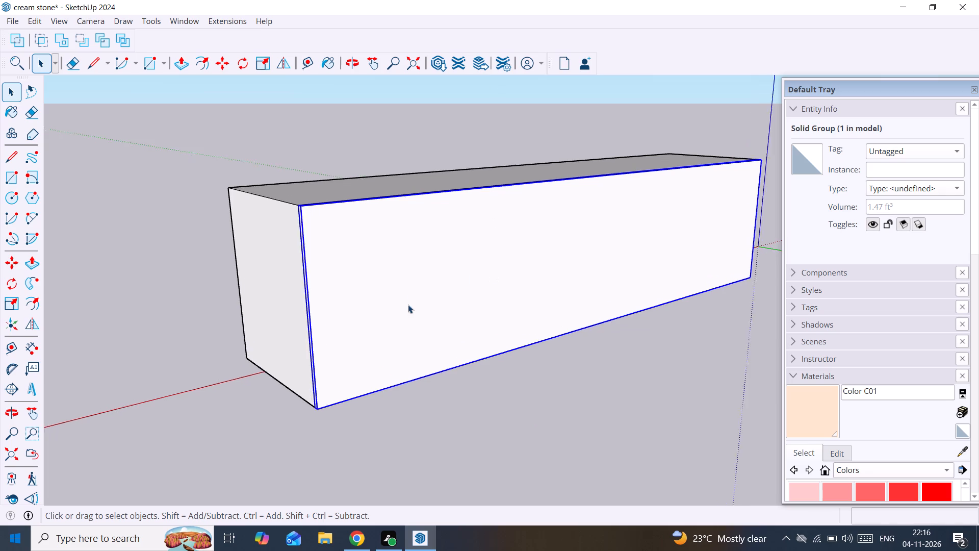
pyautogui.scroll(2, 408, 305)
pyautogui.keyDown('shift'); pyautogui.moveTo(302, 259); pyautogui.dragTo(404, 267, button='middle'); pyautogui.keyUp('shift')
pyautogui.scroll(5, 404, 267)
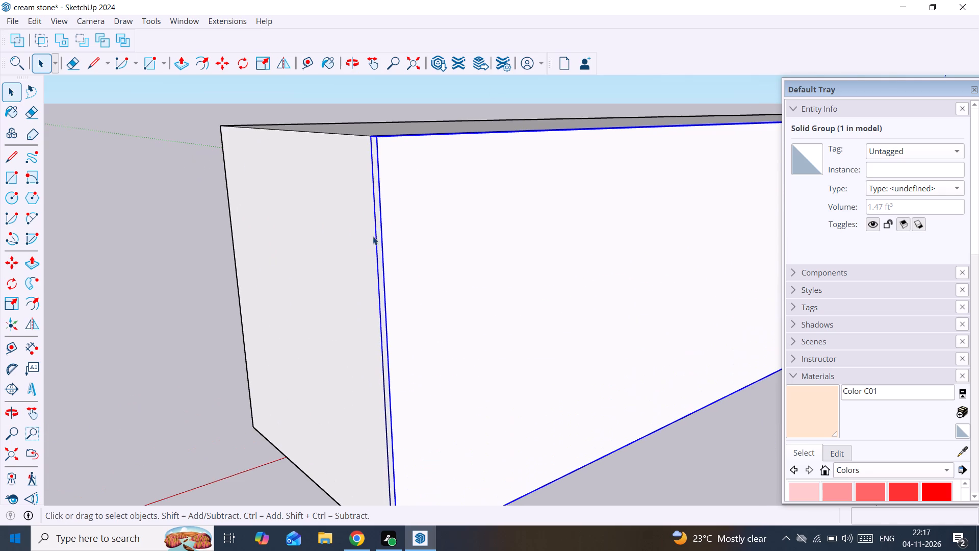
pyautogui.click(388, 217)
pyautogui.doubleClick(393, 215)
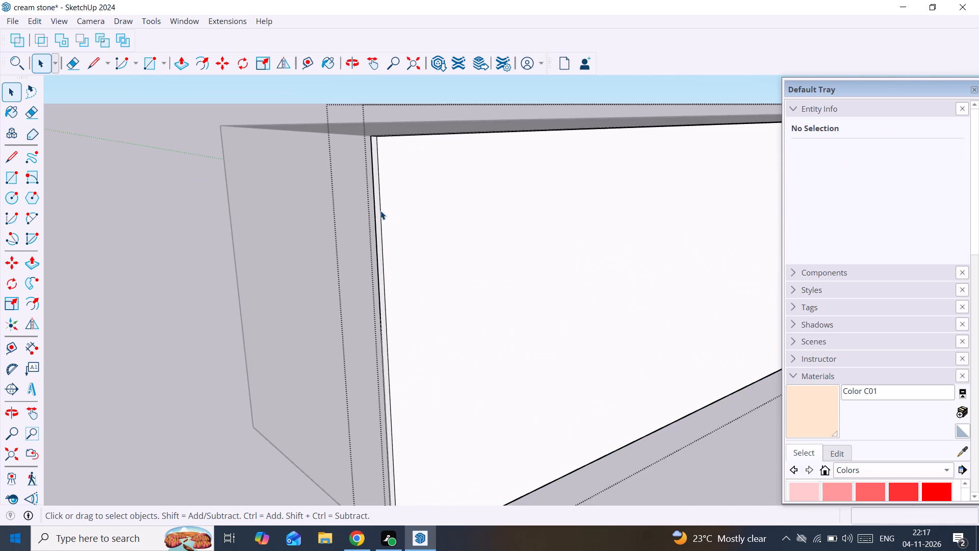
pyautogui.scroll(3, 380, 211)
pyautogui.click(381, 209)
pyautogui.moveTo(381, 209); pyautogui.dragTo(241, 236, button='middle')
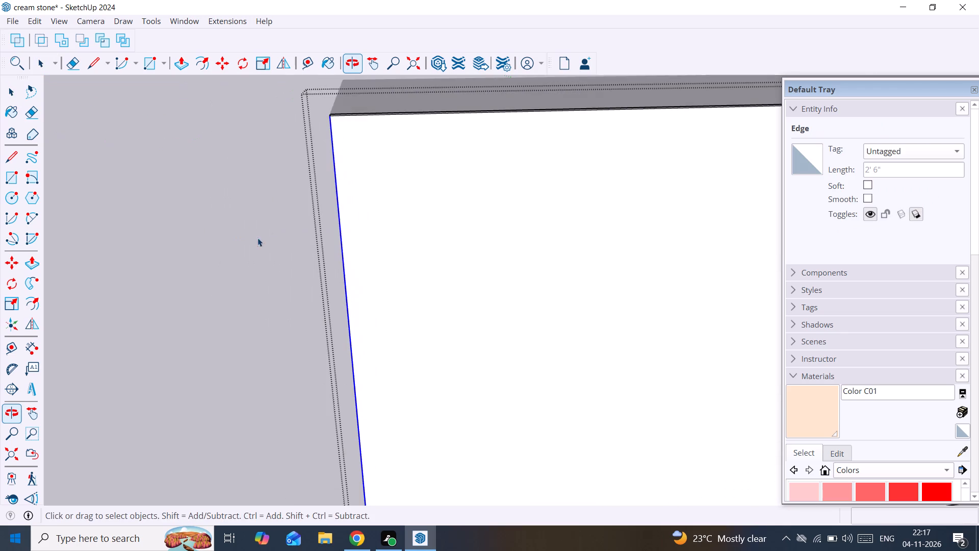
pyautogui.scroll(1, 312, 234)
pyautogui.moveTo(313, 234); pyautogui.dragTo(395, 233, button='middle')
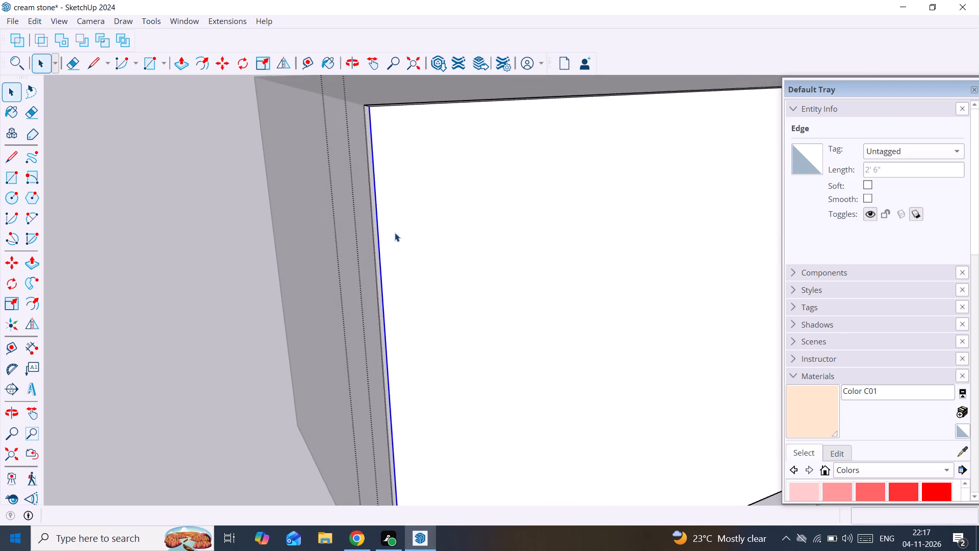
pyautogui.press('m')
pyautogui.click(379, 224)
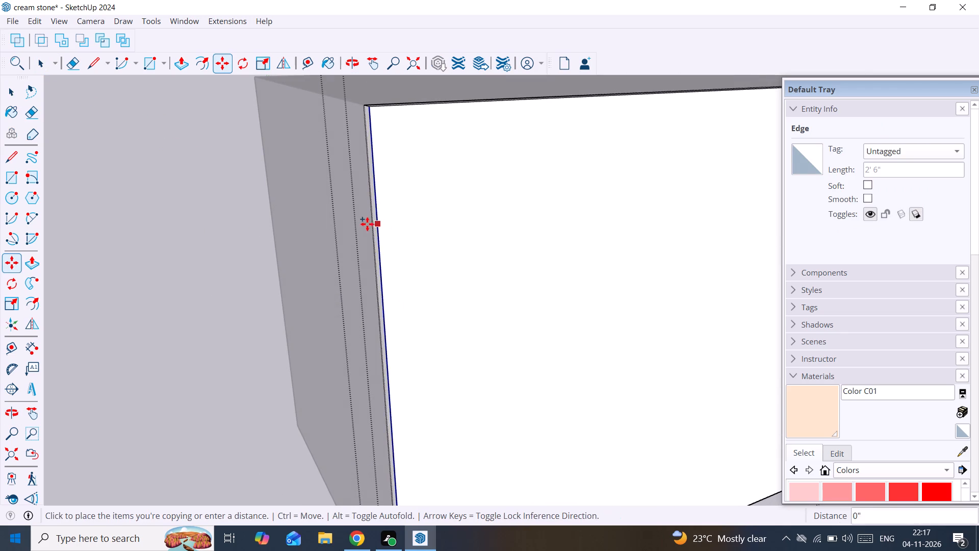
pyautogui.press('Right')
pyautogui.press('Right')
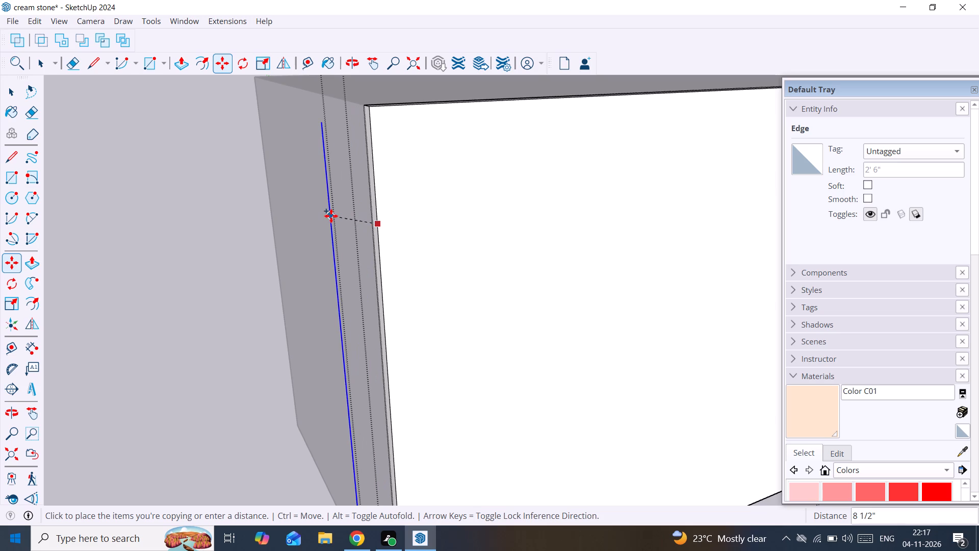
pyautogui.press('Right')
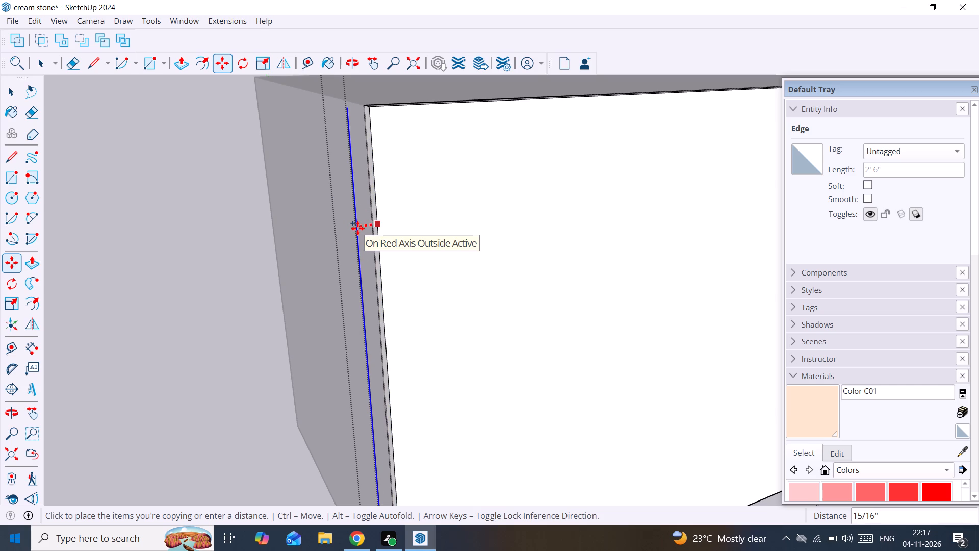
pyautogui.moveTo(357, 228); pyautogui.dragTo(249, 235, button='middle')
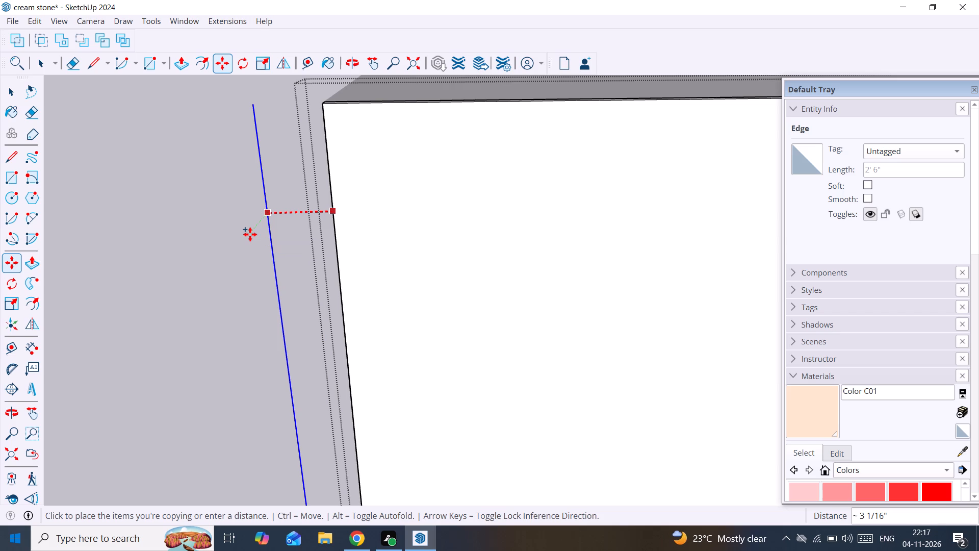
pyautogui.write('4mm')
pyautogui.press('Return')
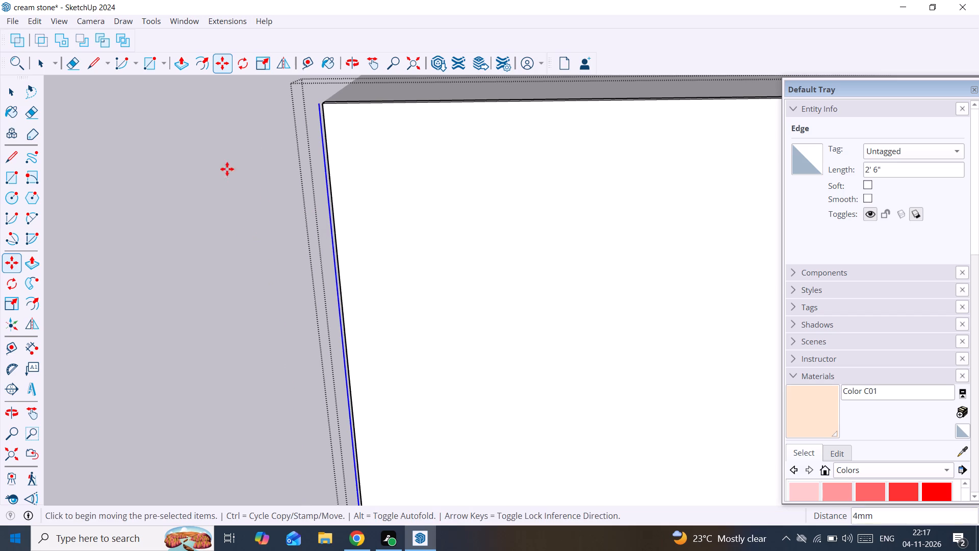
# Copy the vertical edge and its 4 mm offset copy together about 10' along the panel, from the offset edge's top to the far upper front corner.
pyautogui.scroll(4, 227, 156)
pyautogui.scroll(1, 269, 144)
pyautogui.press('space')
pyautogui.scroll(1, 347, 156)
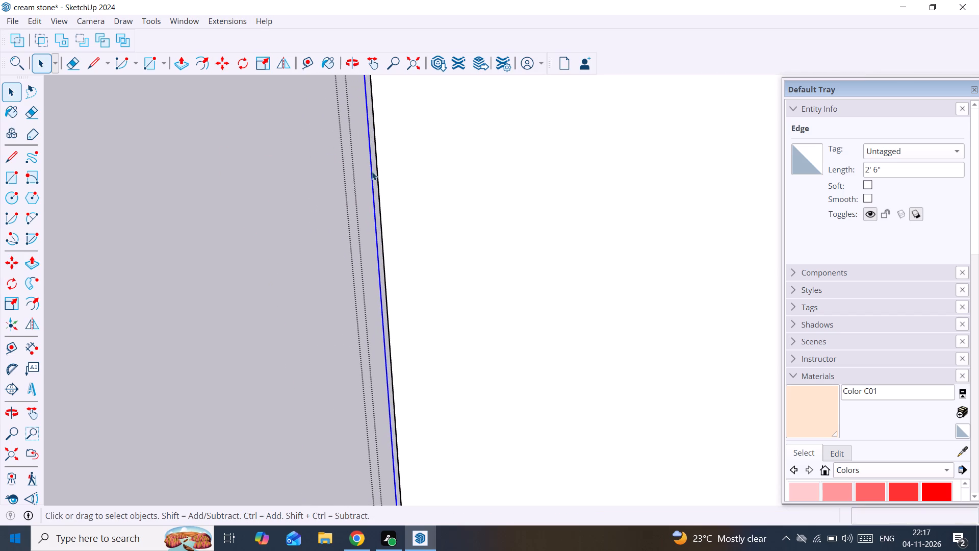
pyautogui.keyDown('ctrl'); pyautogui.click(378, 162); pyautogui.keyUp('ctrl')
pyautogui.scroll(-8, 345, 166)
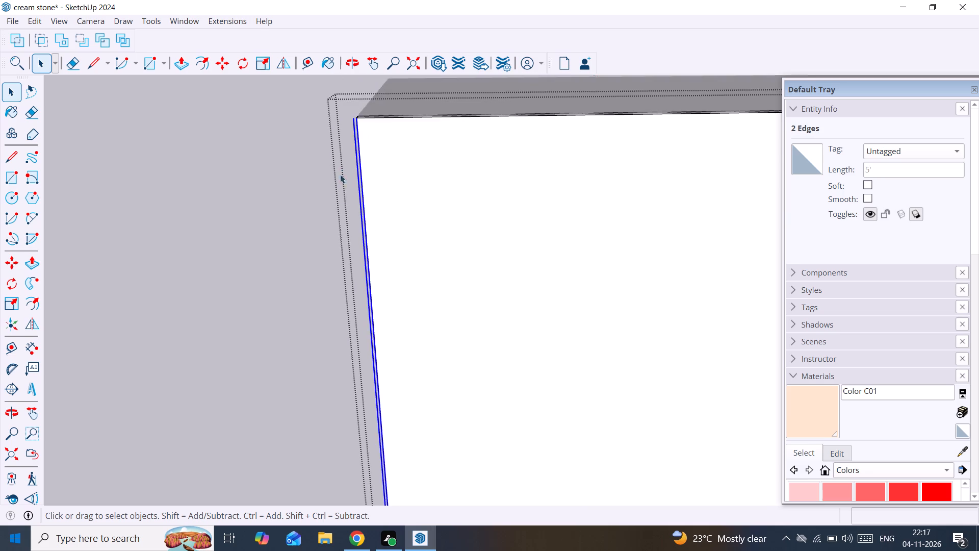
pyautogui.keyDown('shift'); pyautogui.moveTo(340, 183); pyautogui.dragTo(365, 287, button='middle'); pyautogui.keyUp('shift')
pyautogui.scroll(3, 379, 199)
pyautogui.moveTo(364, 211); pyautogui.dragTo(419, 203, button='middle')
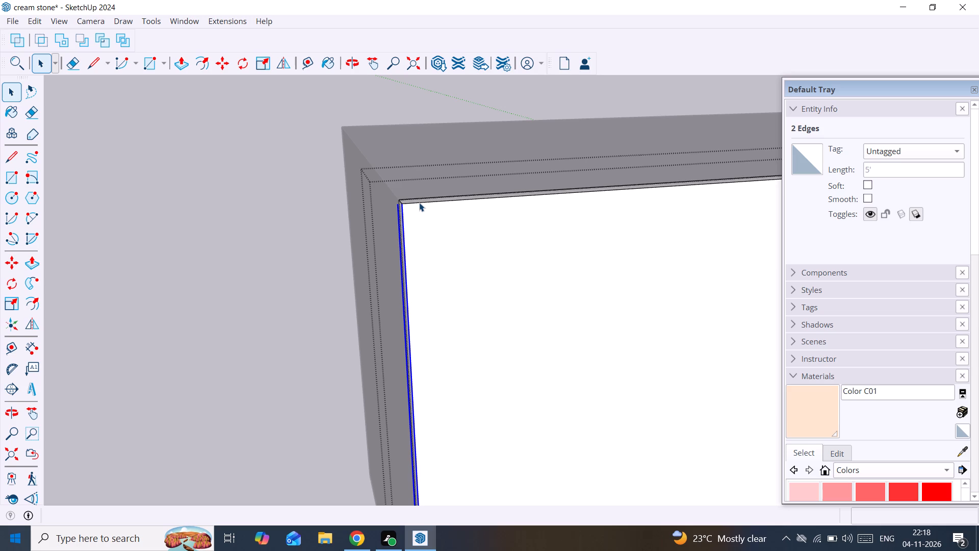
pyautogui.scroll(3, 409, 189)
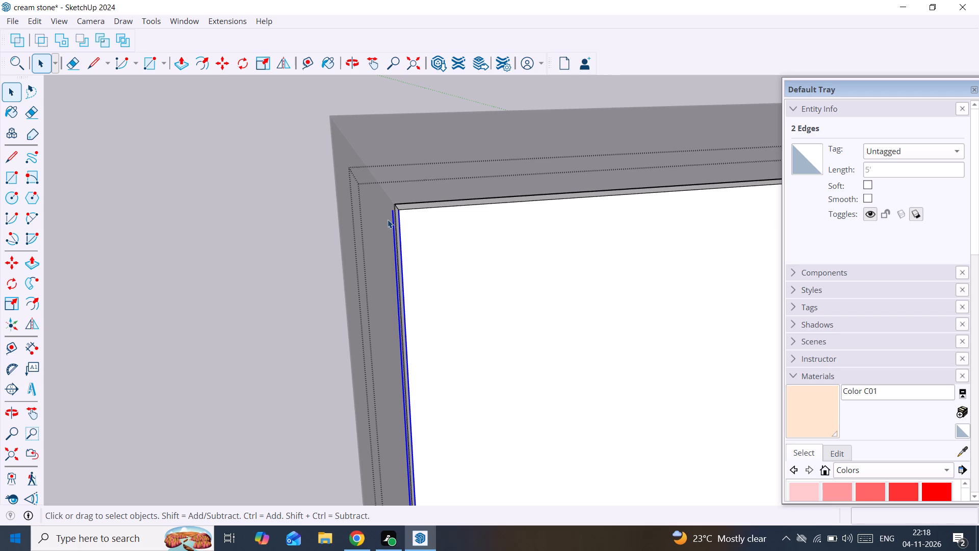
pyautogui.scroll(10, 387, 211)
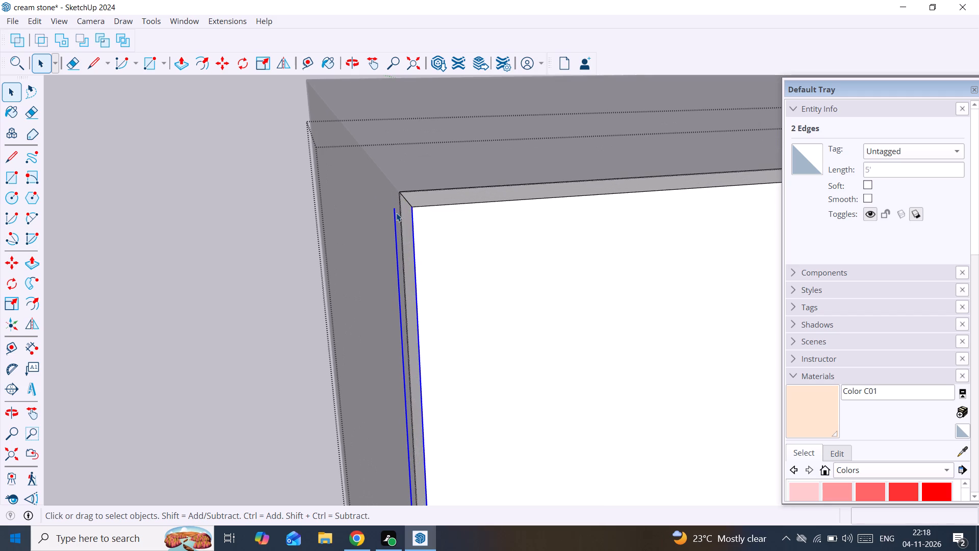
pyautogui.press('m')
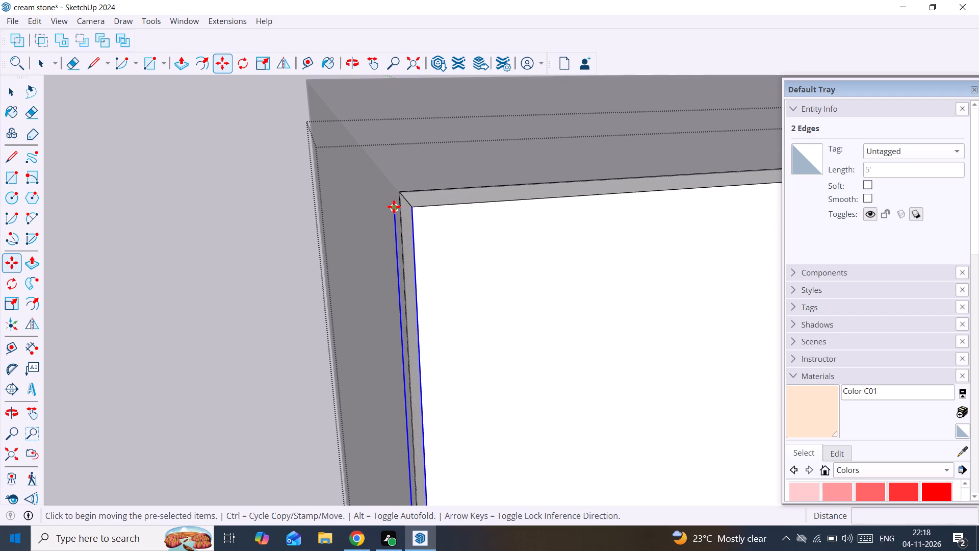
pyautogui.click(394, 207)
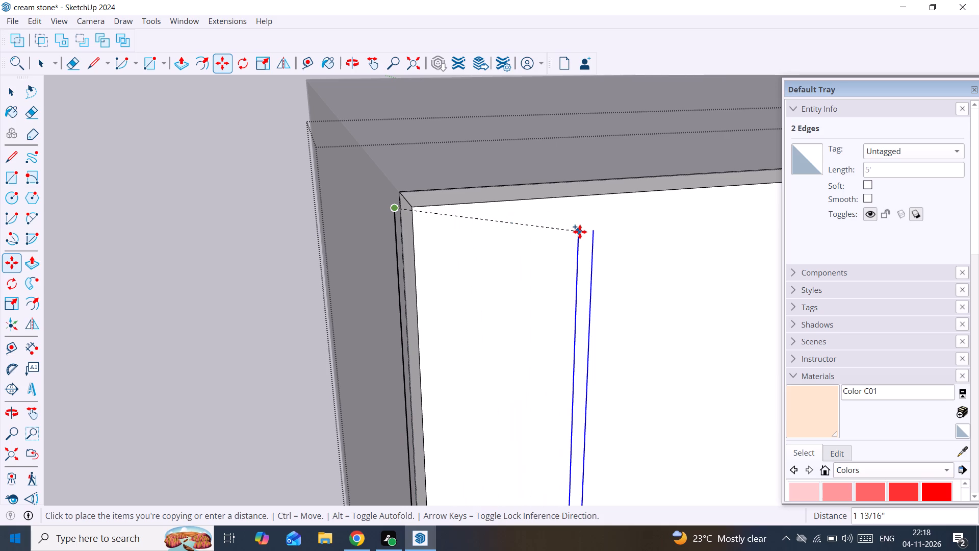
pyautogui.scroll(-8, 580, 232)
pyautogui.moveTo(580, 232); pyautogui.dragTo(519, 232, button='middle')
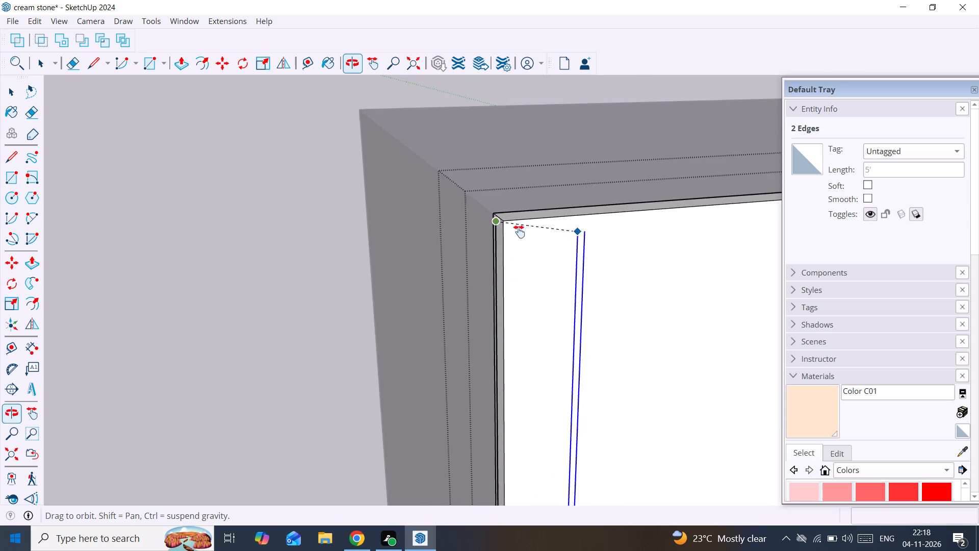
pyautogui.moveTo(519, 232); pyautogui.dragTo(253, 235, button='middle')
pyautogui.scroll(-2, 456, 227)
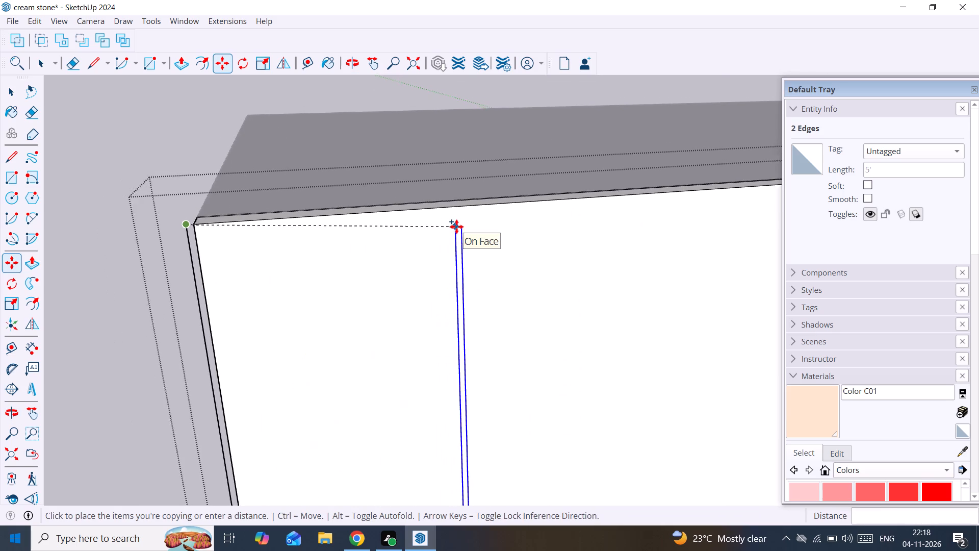
pyautogui.scroll(-7, 456, 227)
pyautogui.moveTo(493, 257); pyautogui.dragTo(315, 252, button='middle')
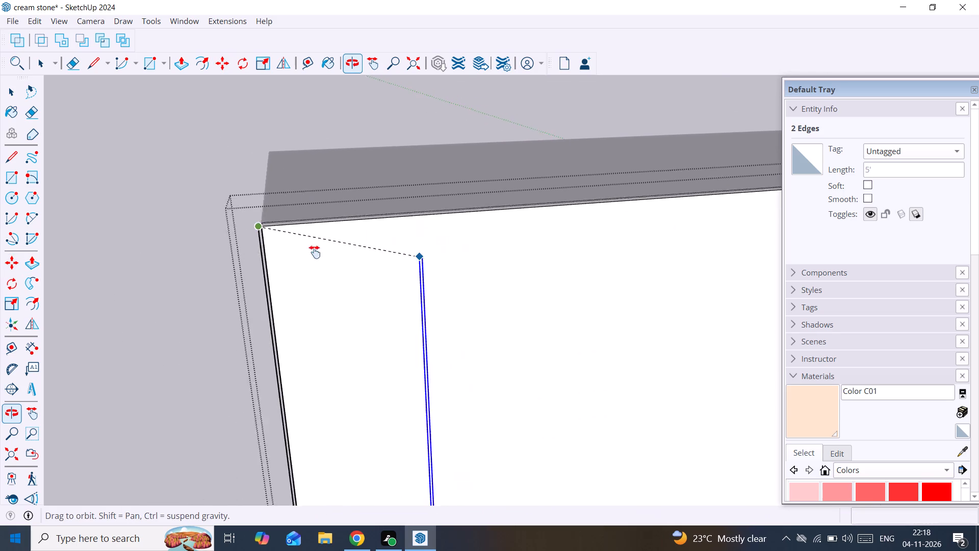
pyautogui.moveTo(315, 252); pyautogui.dragTo(177, 235, button='middle')
pyautogui.scroll(-14, 156, 235)
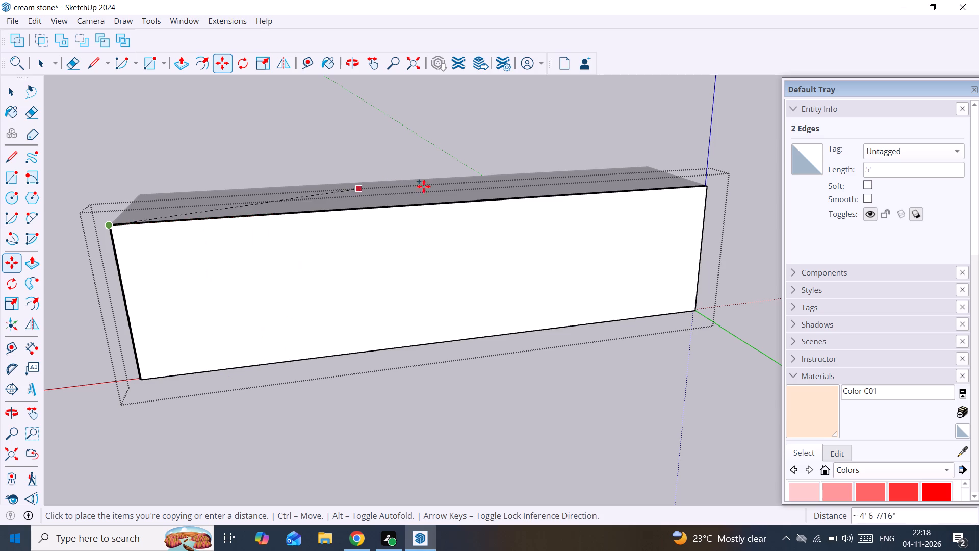
pyautogui.scroll(5, 679, 192)
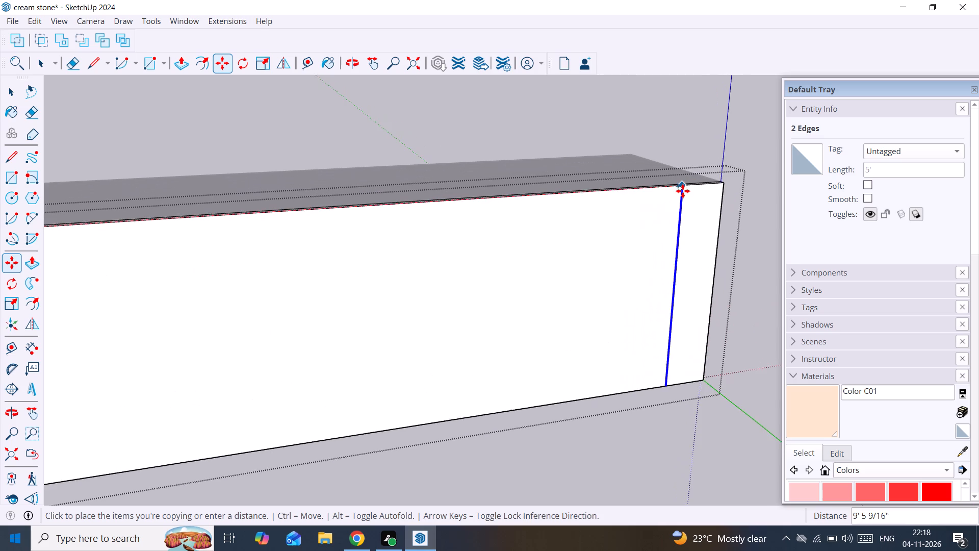
pyautogui.scroll(3, 684, 191)
pyautogui.scroll(3, 737, 191)
pyautogui.moveTo(736, 191); pyautogui.dragTo(608, 242, button='middle')
pyautogui.scroll(2, 612, 239)
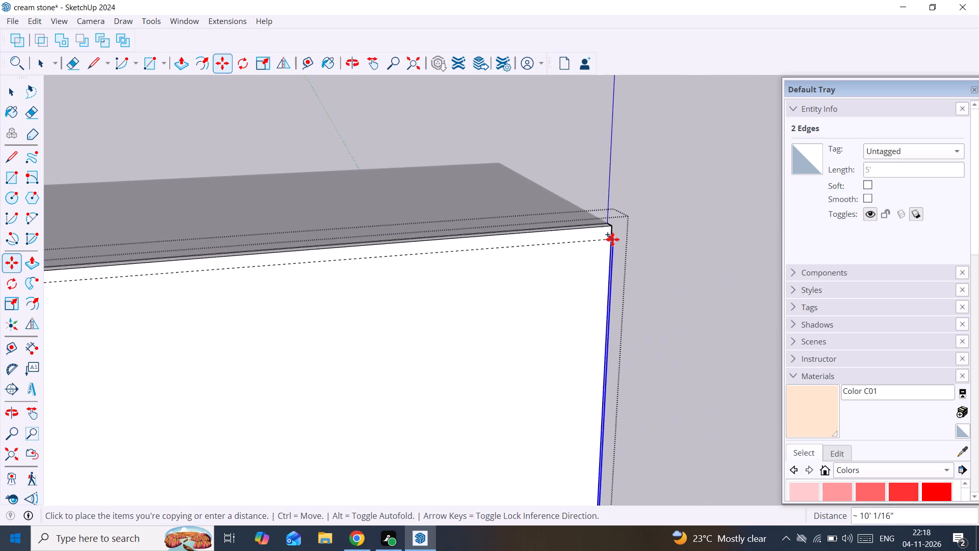
pyautogui.scroll(10, 613, 236)
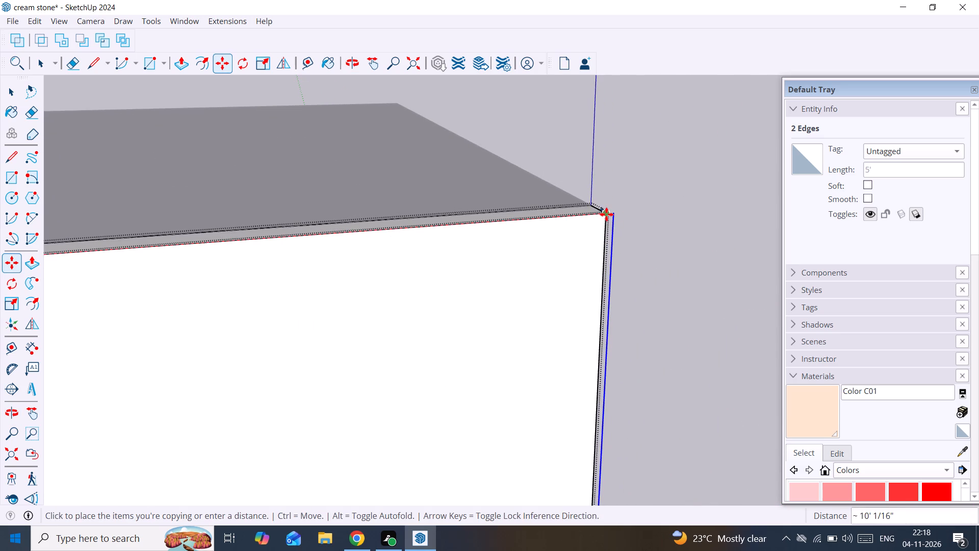
pyautogui.click(607, 214)
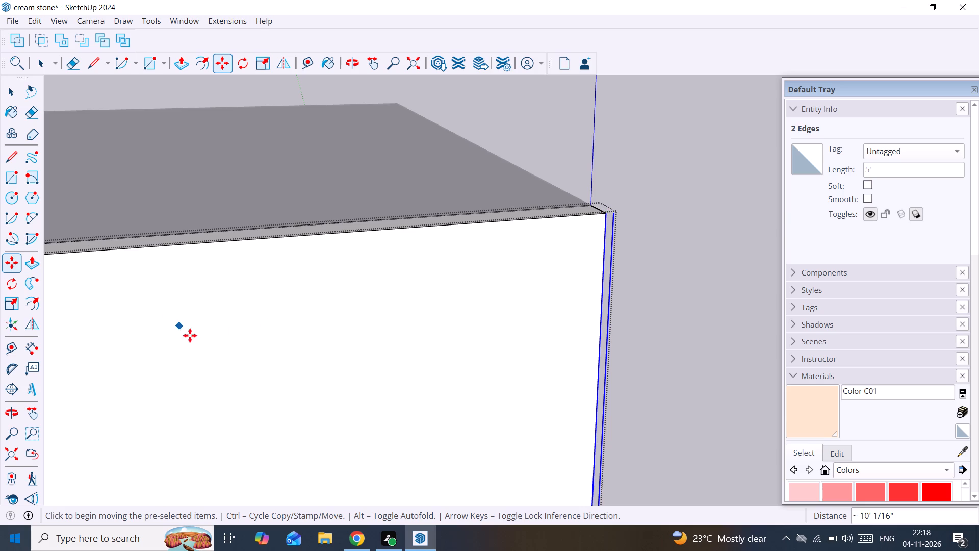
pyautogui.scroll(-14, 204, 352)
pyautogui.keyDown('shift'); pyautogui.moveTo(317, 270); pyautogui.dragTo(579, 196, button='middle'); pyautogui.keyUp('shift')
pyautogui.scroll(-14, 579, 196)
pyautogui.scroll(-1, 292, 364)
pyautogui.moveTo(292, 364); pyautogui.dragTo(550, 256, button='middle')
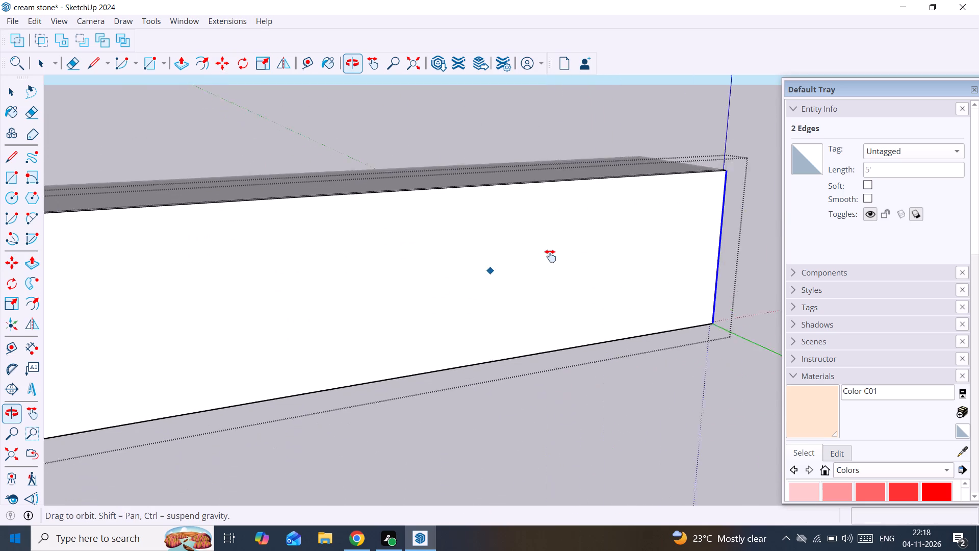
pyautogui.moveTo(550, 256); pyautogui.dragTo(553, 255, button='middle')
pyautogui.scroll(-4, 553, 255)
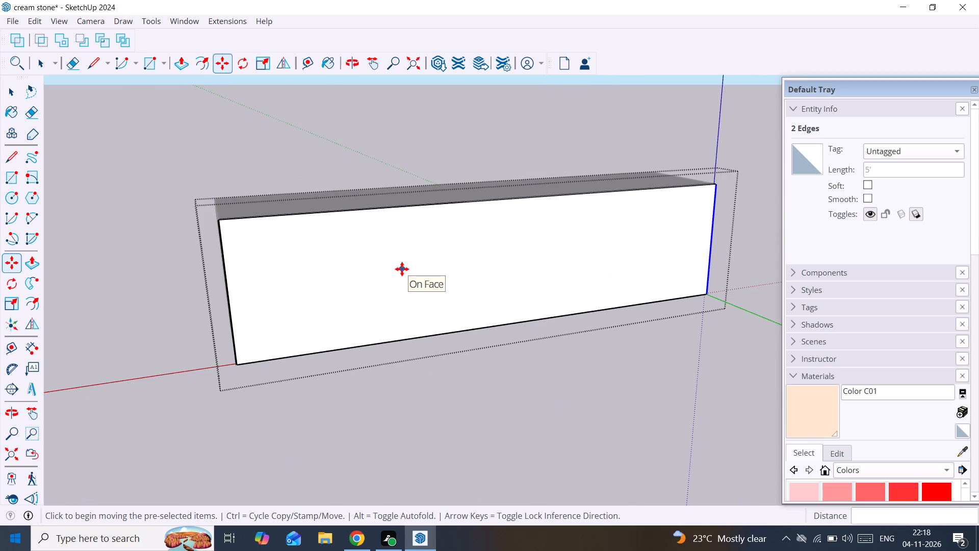
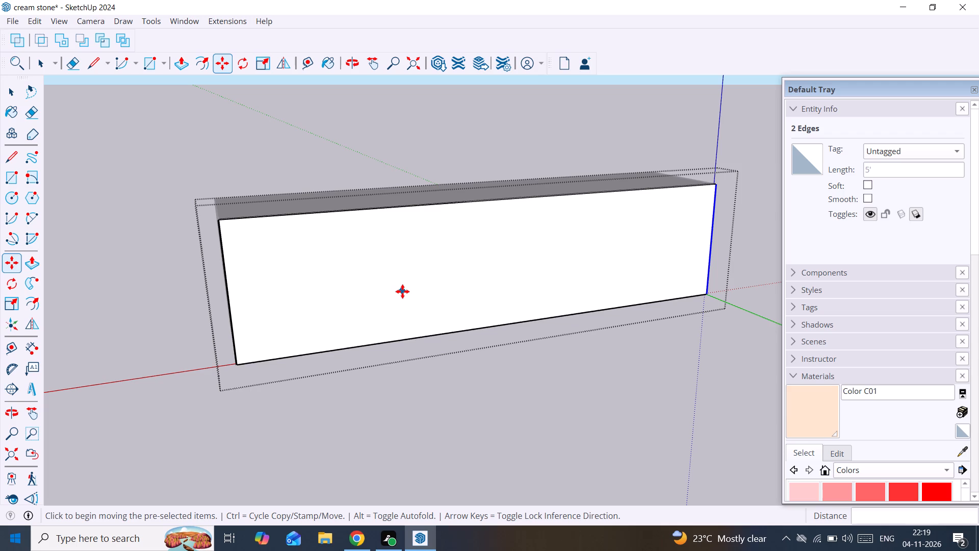
# Divide the copied edge pair's spacing into 4 equal intervals so the panel front splits into four bays.
pyautogui.press('/')
pyautogui.press('4')
pyautogui.press('Return')
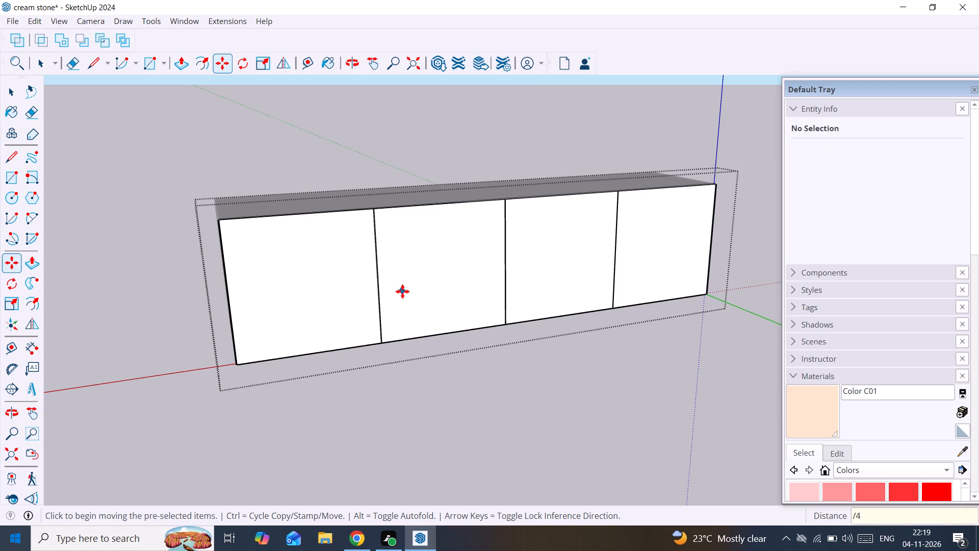
pyautogui.press('space')
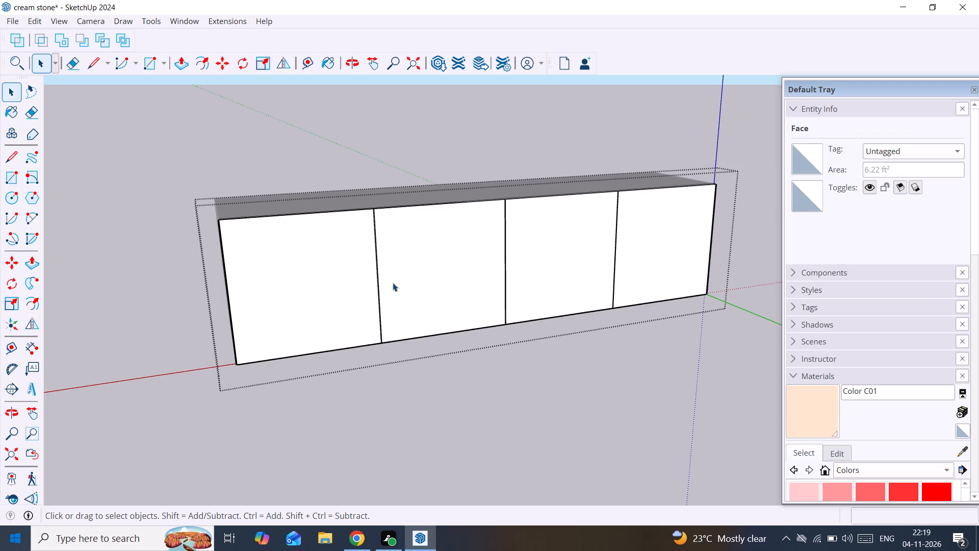
# Push the narrow strip between the first and second bays about 11/16" through the panel and delete its leftover face.
pyautogui.scroll(1, 348, 220)
pyautogui.moveTo(348, 220); pyautogui.dragTo(379, 320, button='middle')
pyautogui.scroll(2, 388, 288)
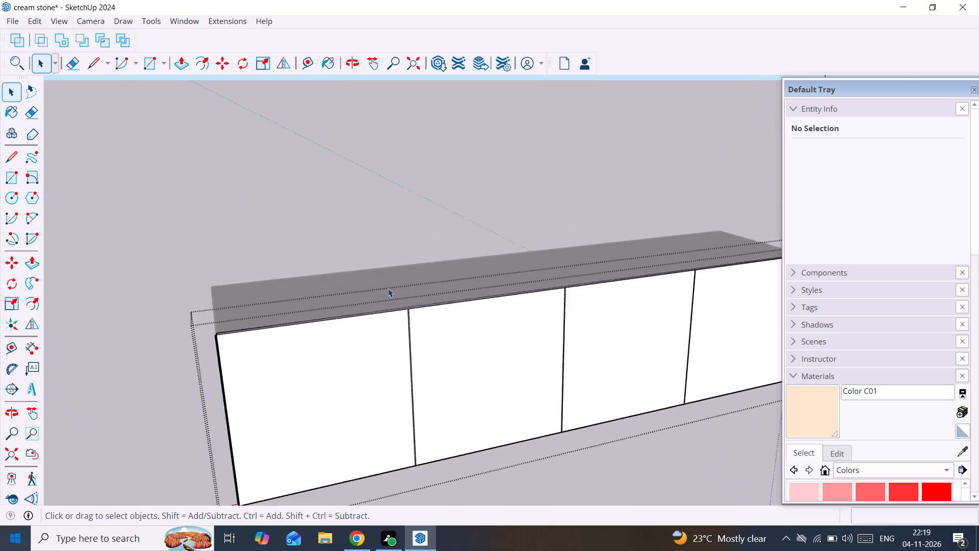
pyautogui.scroll(16, 388, 288)
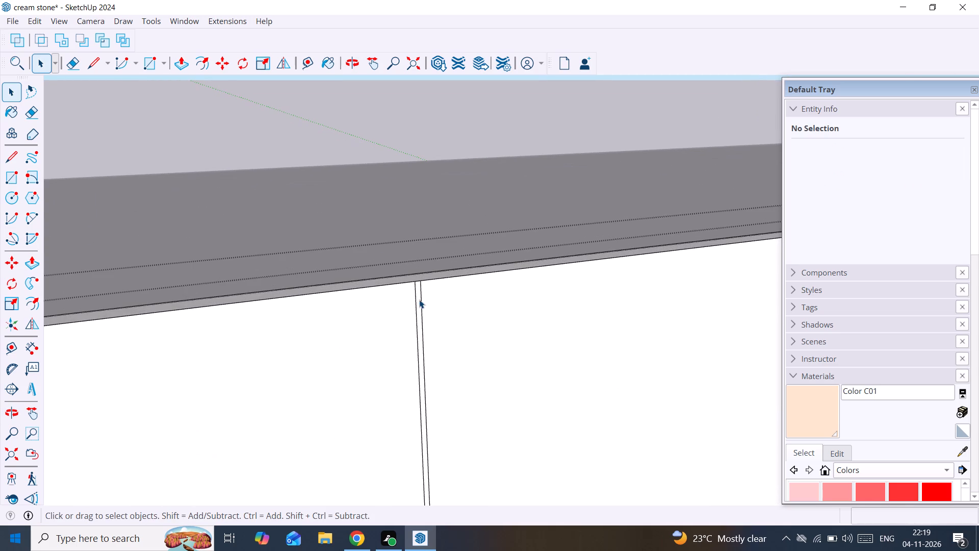
pyautogui.scroll(7, 419, 299)
pyautogui.click(418, 301)
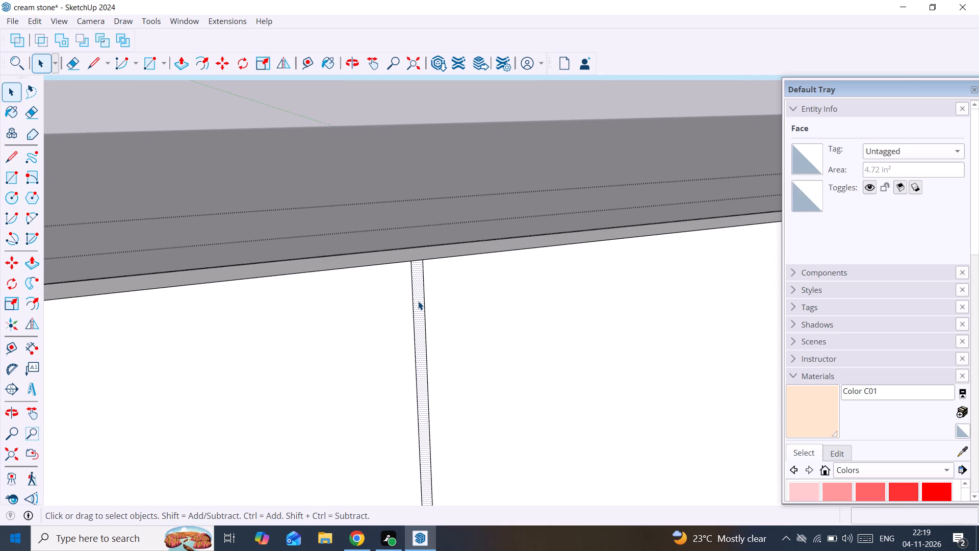
pyautogui.press('p')
pyautogui.click(418, 301)
pyautogui.click(417, 252)
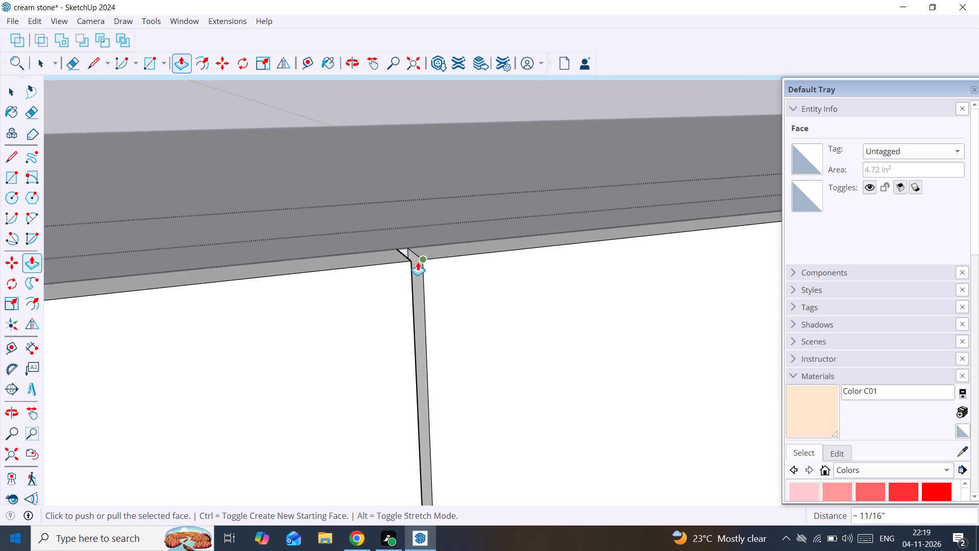
pyautogui.scroll(-3, 419, 265)
pyautogui.scroll(6, 419, 265)
pyautogui.moveTo(403, 254); pyautogui.dragTo(353, 254, button='middle')
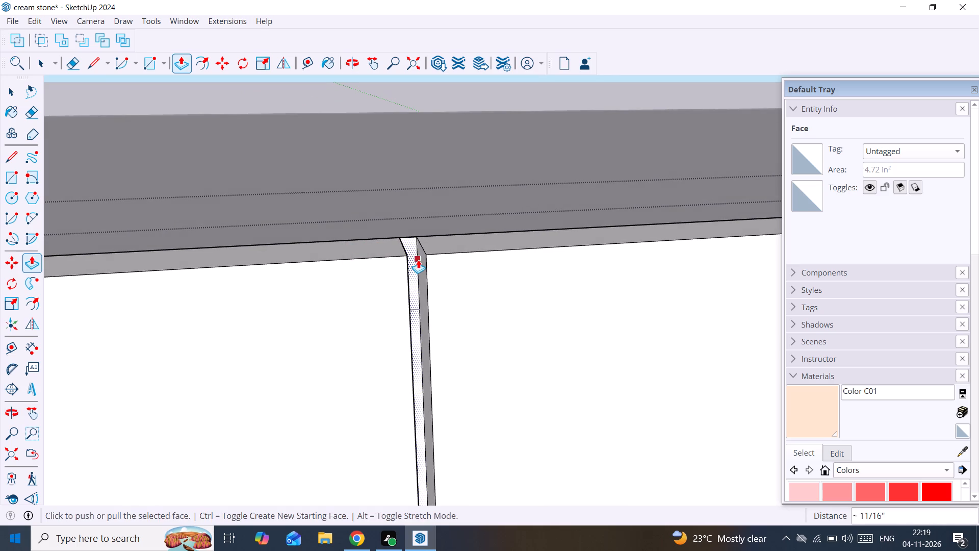
pyautogui.press('space')
pyautogui.click(411, 254)
pyautogui.press('Delete')
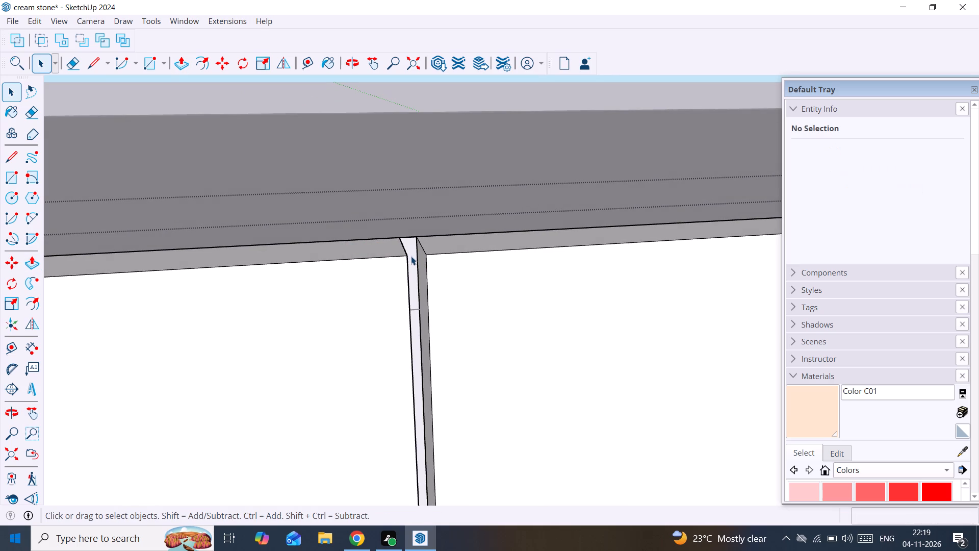
# Push the narrow strip at the middle of the panel about 11/16" inward and delete its leftover face.
pyautogui.scroll(-9, 411, 256)
pyautogui.moveTo(507, 309); pyautogui.dragTo(207, 303, button='middle')
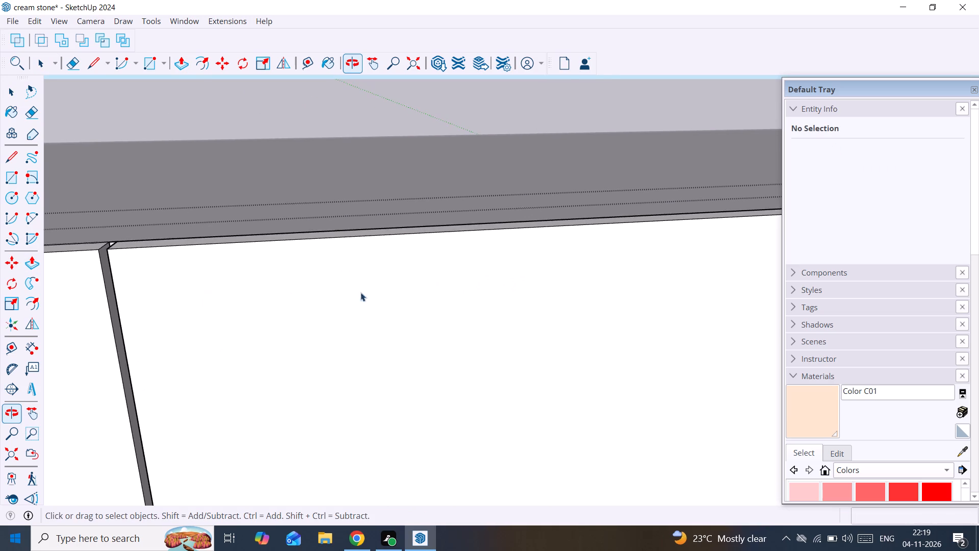
pyautogui.scroll(-12, 568, 283)
pyautogui.moveTo(573, 285); pyautogui.dragTo(271, 286, button='middle')
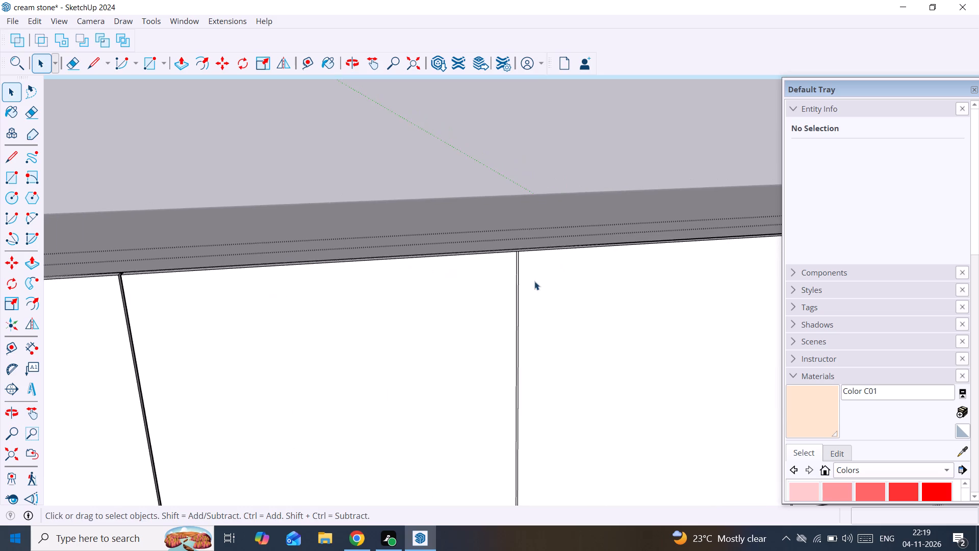
pyautogui.scroll(7, 543, 281)
pyautogui.scroll(8, 505, 246)
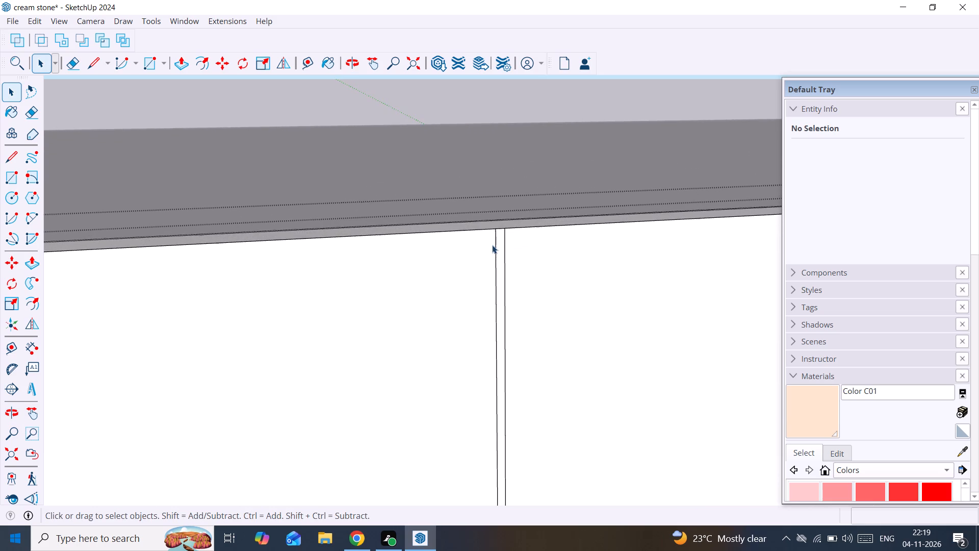
pyautogui.scroll(8, 492, 245)
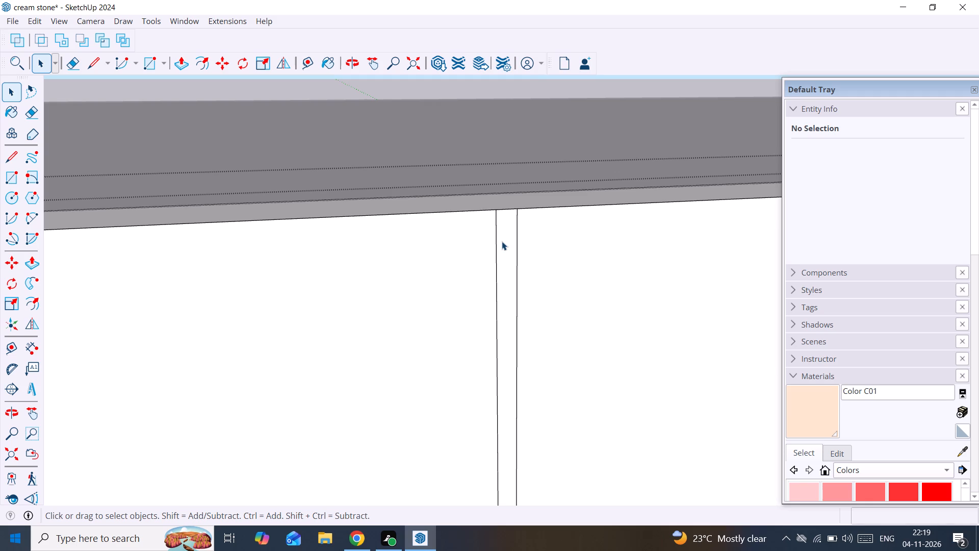
pyautogui.click(502, 241)
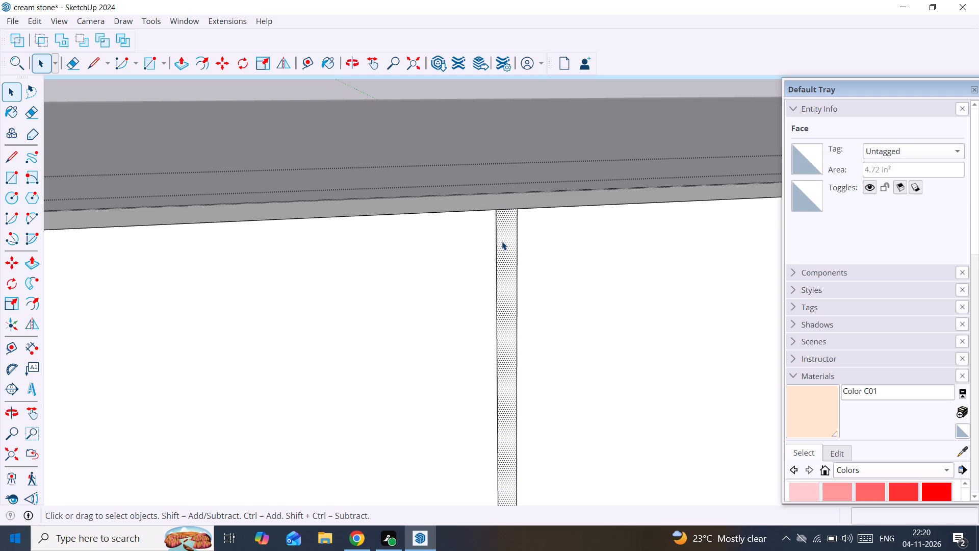
pyautogui.press('p')
pyautogui.click(506, 242)
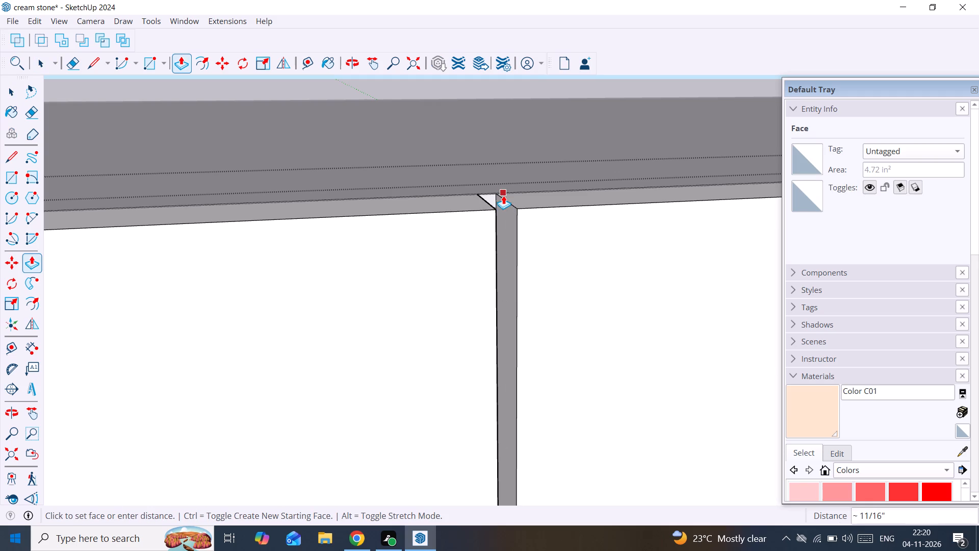
pyautogui.click(503, 193)
pyautogui.moveTo(527, 274); pyautogui.dragTo(463, 282, button='middle')
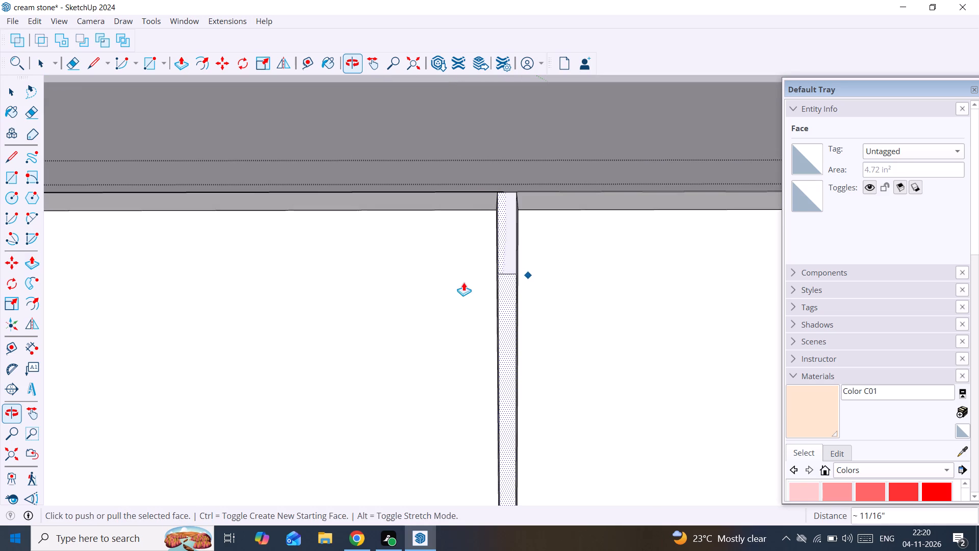
pyautogui.press('space')
pyautogui.click(507, 215)
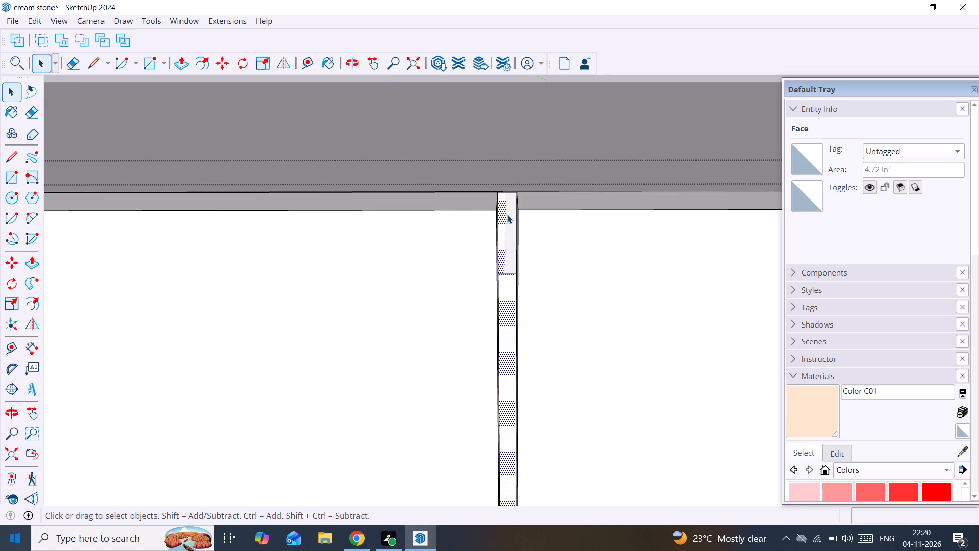
pyautogui.press('Delete')
# Push the narrow strip between the last two bays, nearest the origin, about 11/16" inward and delete its leftover face.
pyautogui.scroll(-19, 507, 215)
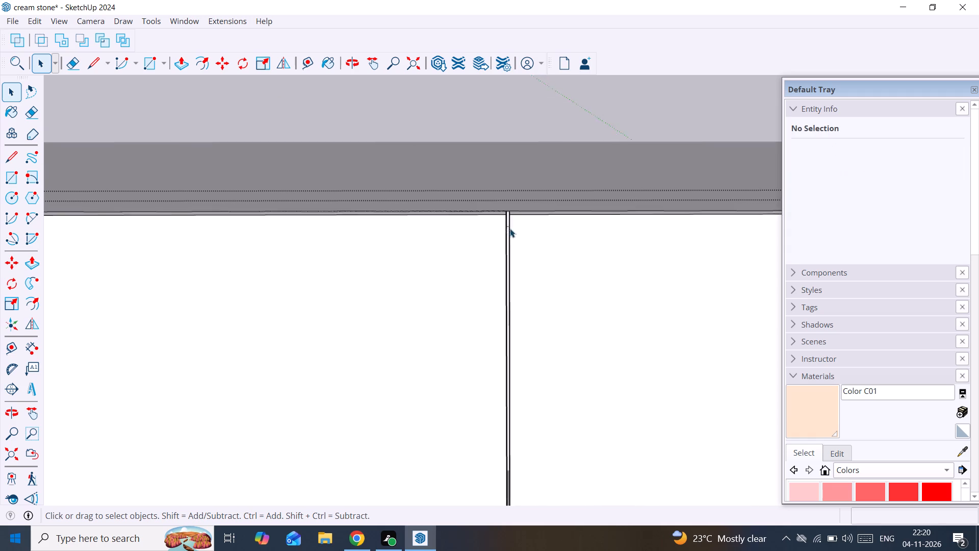
pyautogui.scroll(-9, 510, 229)
pyautogui.scroll(-7, 548, 328)
pyautogui.moveTo(558, 357); pyautogui.dragTo(364, 283, button='middle')
pyautogui.scroll(6, 485, 296)
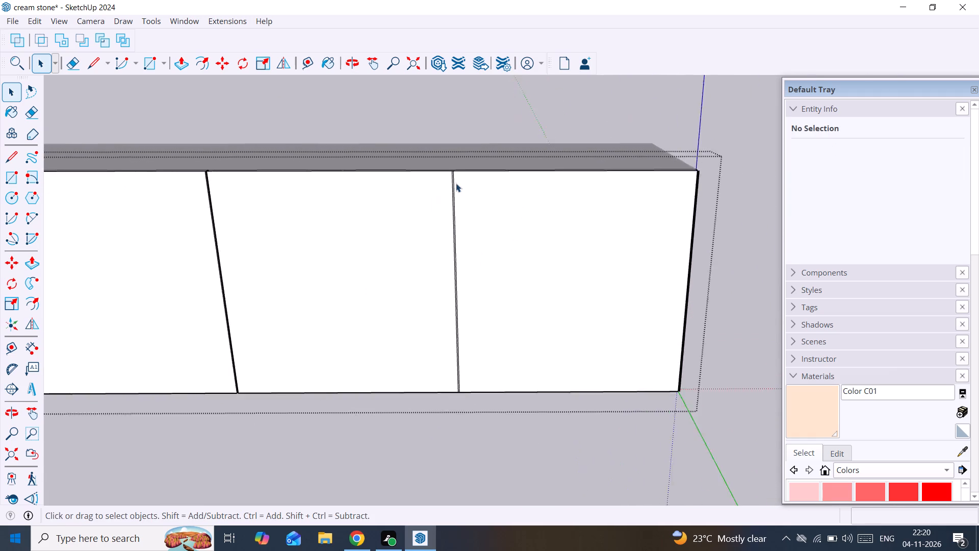
pyautogui.scroll(3, 456, 183)
pyautogui.moveTo(456, 183); pyautogui.dragTo(475, 295, button='middle')
pyautogui.scroll(12, 476, 295)
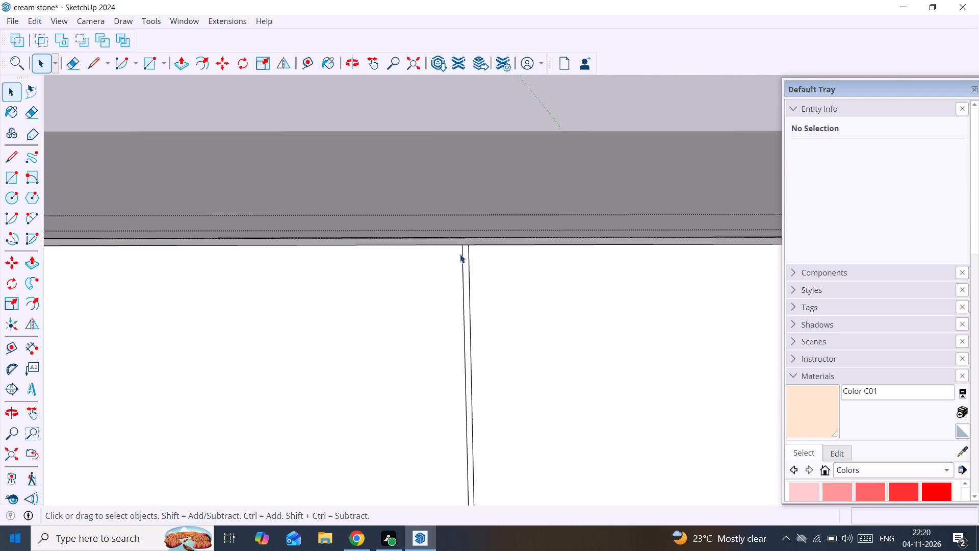
pyautogui.scroll(7, 460, 254)
pyautogui.moveTo(467, 260); pyautogui.dragTo(484, 310, button='middle')
pyautogui.scroll(2, 484, 310)
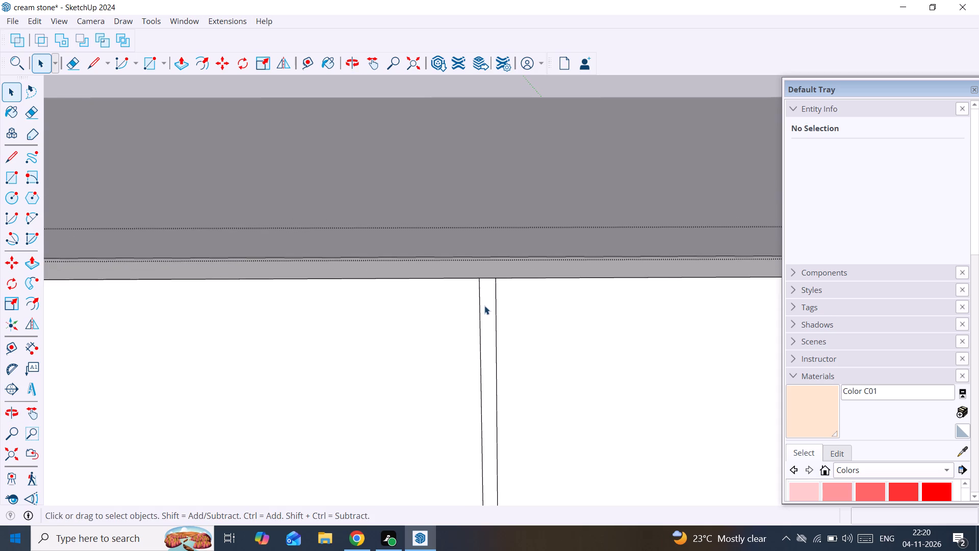
pyautogui.click(484, 306)
pyautogui.press('p')
pyautogui.click(487, 304)
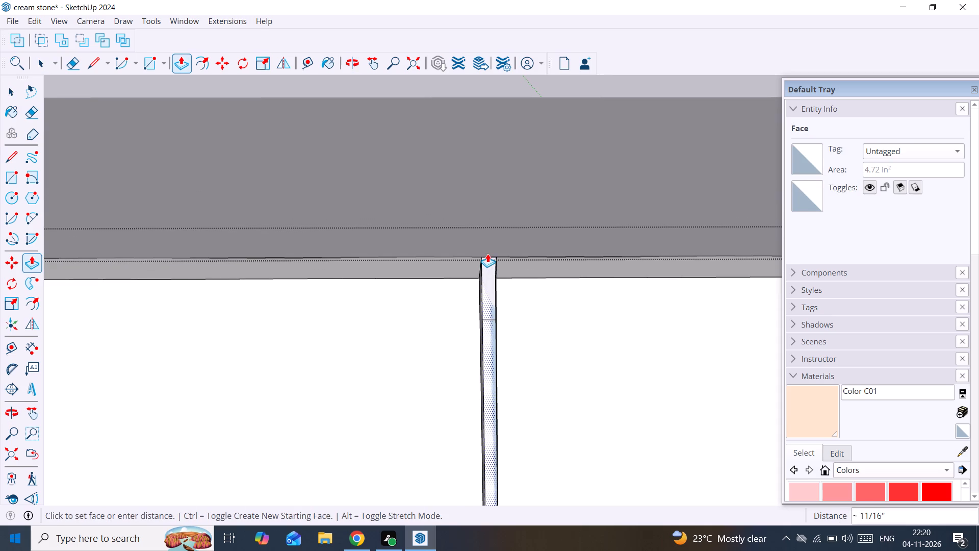
pyautogui.click(487, 254)
pyautogui.press('space')
pyautogui.click(486, 290)
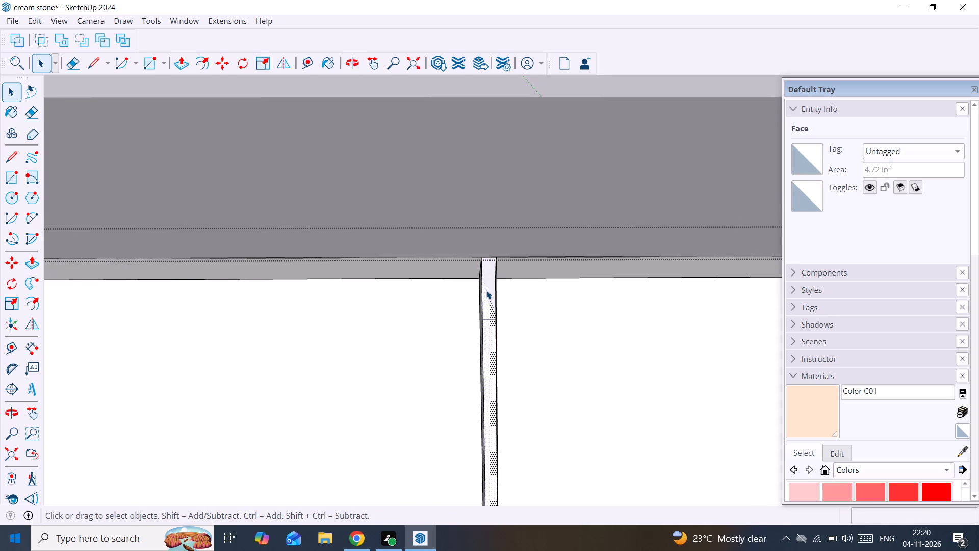
pyautogui.press('Delete')
# Exit the grooved panel's group, select the counter's solid group and reveal the rest of the isolated booth model.
pyautogui.scroll(-11, 486, 290)
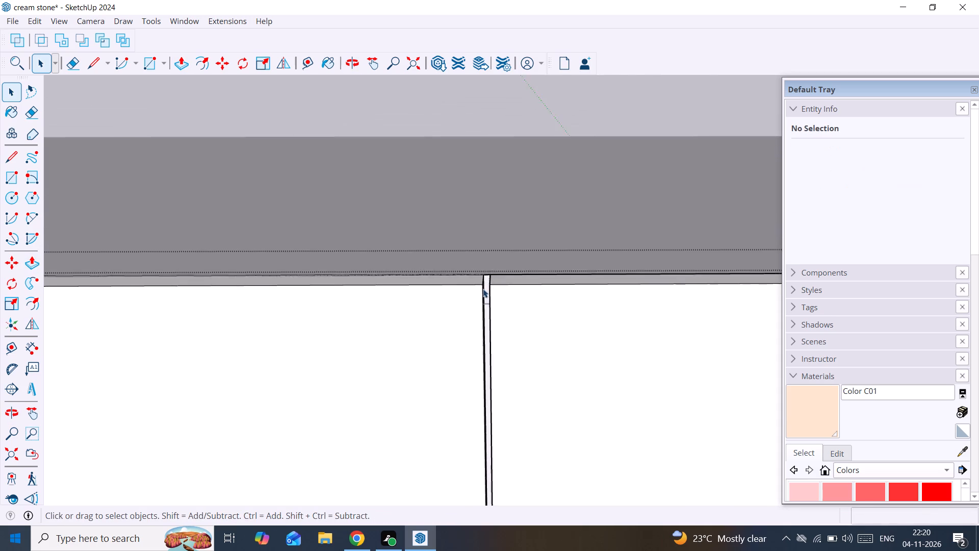
pyautogui.scroll(-20, 483, 289)
pyautogui.scroll(-3, 483, 289)
pyautogui.moveTo(404, 328); pyautogui.dragTo(551, 329, button='middle')
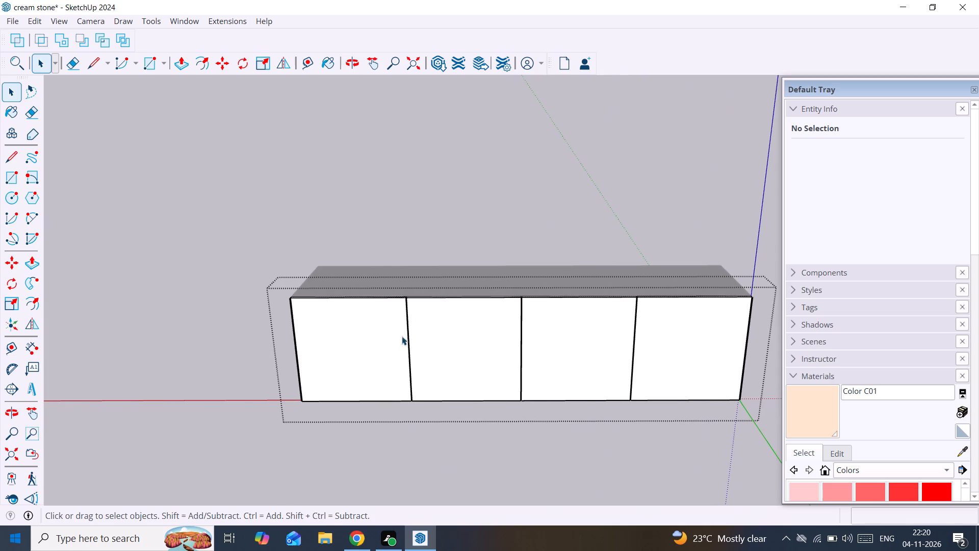
pyautogui.scroll(5, 394, 335)
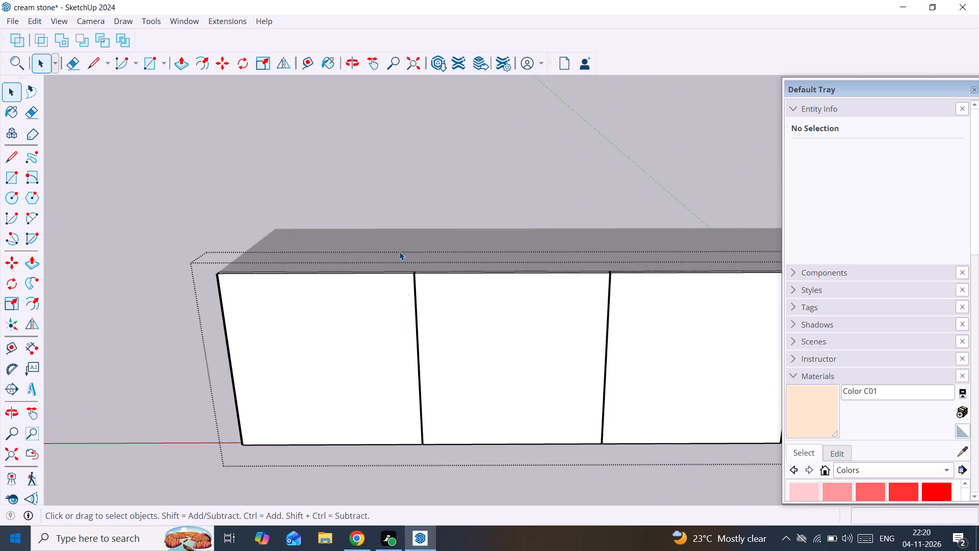
pyautogui.click(394, 171)
pyautogui.click(396, 251)
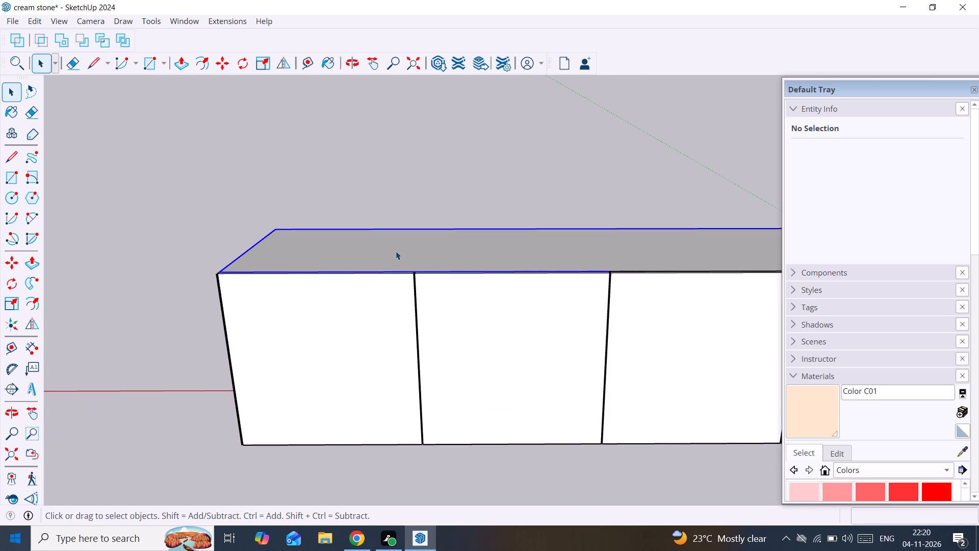
pyautogui.rightClick(404, 256)
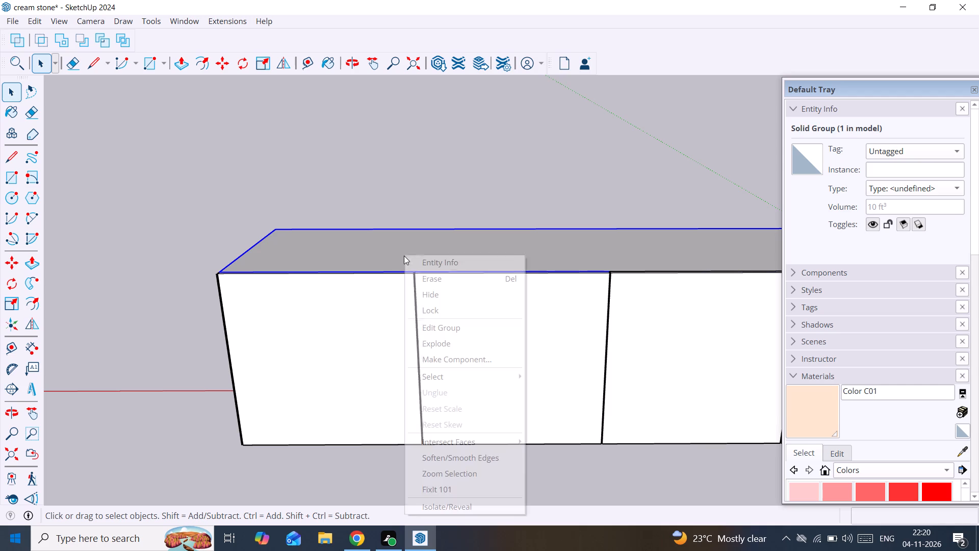
pyautogui.click(455, 503)
# Examine the counter inside the booth from the open side, from above and from behind the back wall.
pyautogui.scroll(-3, 411, 374)
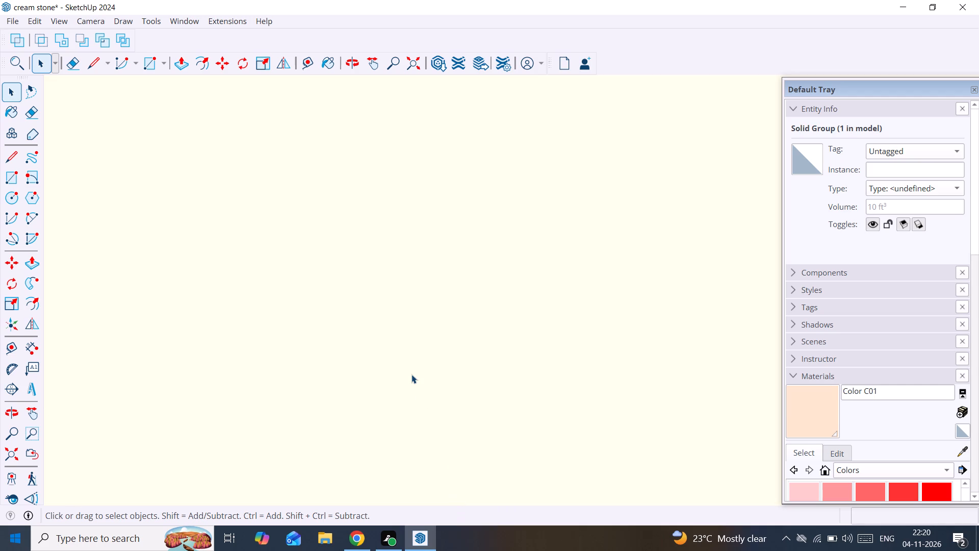
pyautogui.scroll(-20, 411, 374)
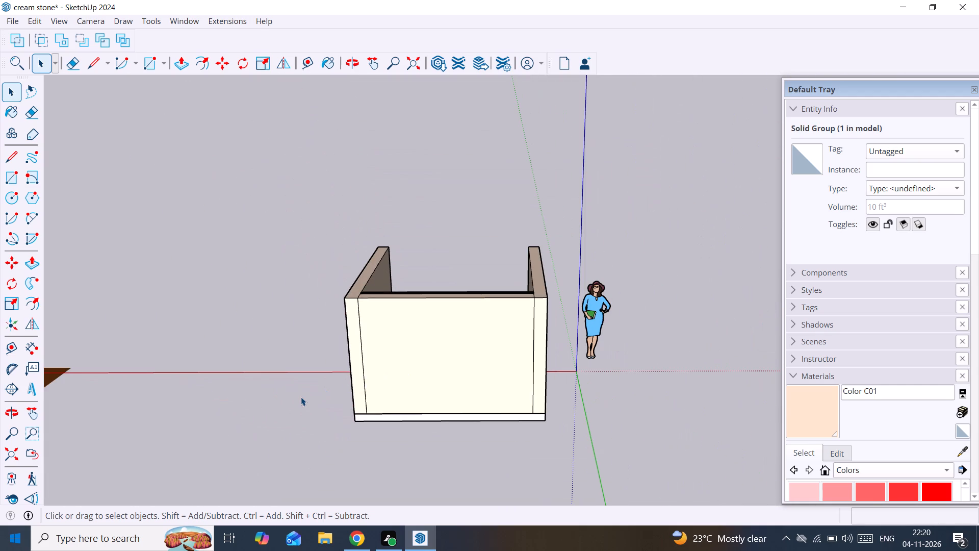
pyautogui.moveTo(258, 440); pyautogui.dragTo(681, 430, button='middle')
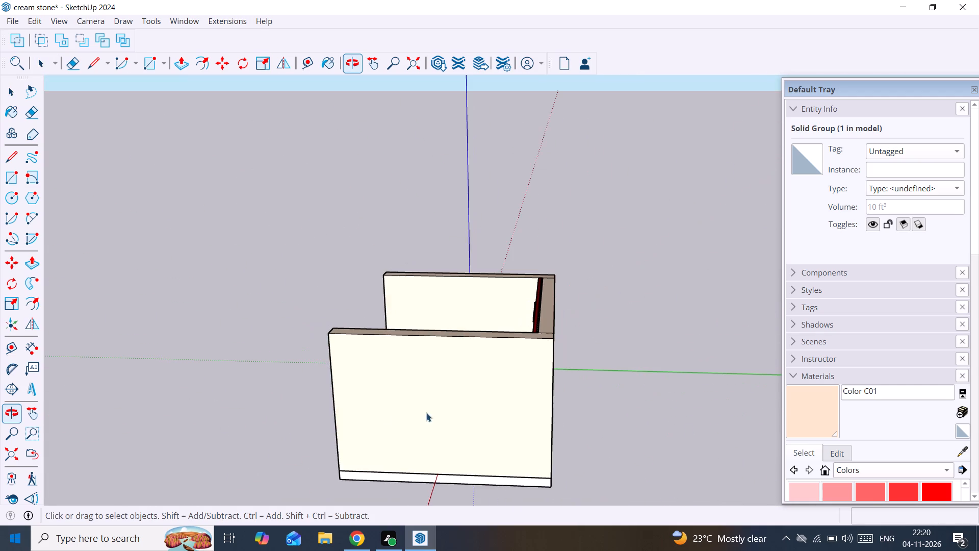
pyautogui.scroll(2, 277, 426)
pyautogui.moveTo(297, 430); pyautogui.dragTo(688, 550, button='middle')
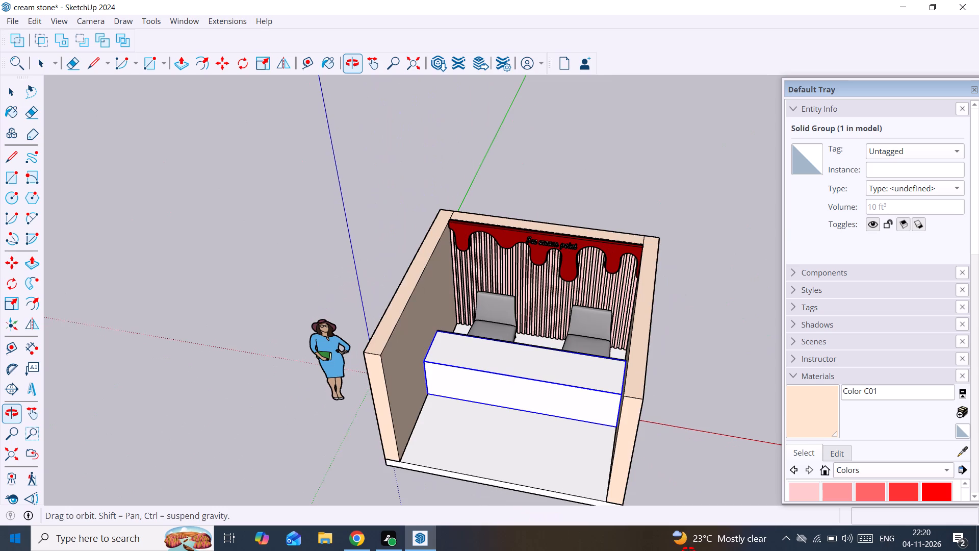
pyautogui.scroll(3, 528, 383)
pyautogui.moveTo(466, 377); pyautogui.dragTo(826, 536, button='middle')
pyautogui.scroll(1, 570, 395)
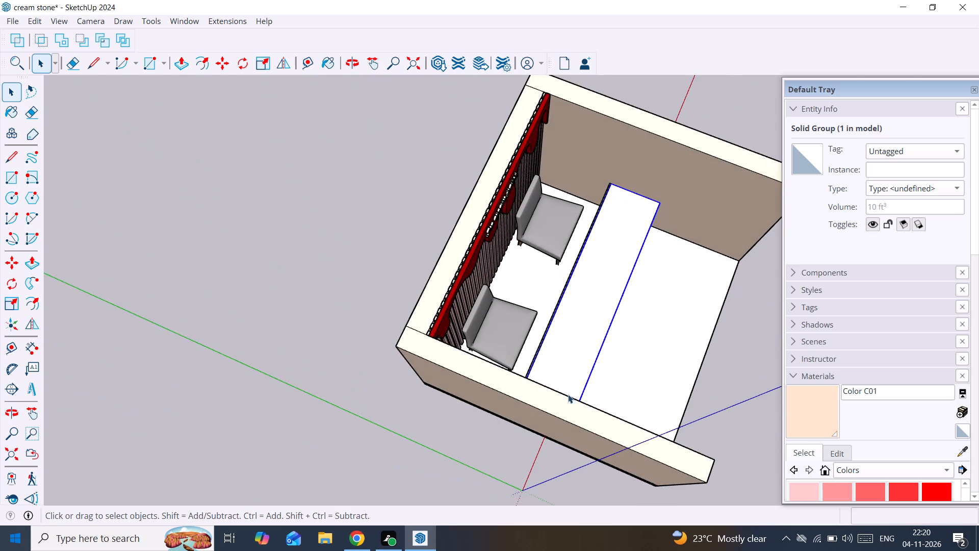
pyautogui.scroll(1, 568, 394)
pyautogui.moveTo(535, 386); pyautogui.dragTo(828, 463, button='middle')
pyautogui.moveTo(413, 393); pyautogui.dragTo(475, 385, button='middle')
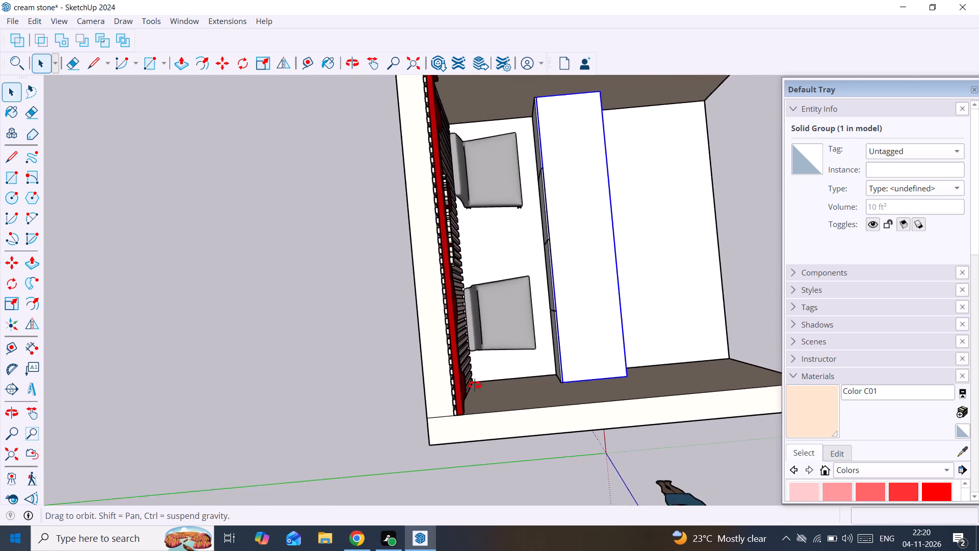
pyautogui.moveTo(475, 385); pyautogui.dragTo(840, 270, button='middle')
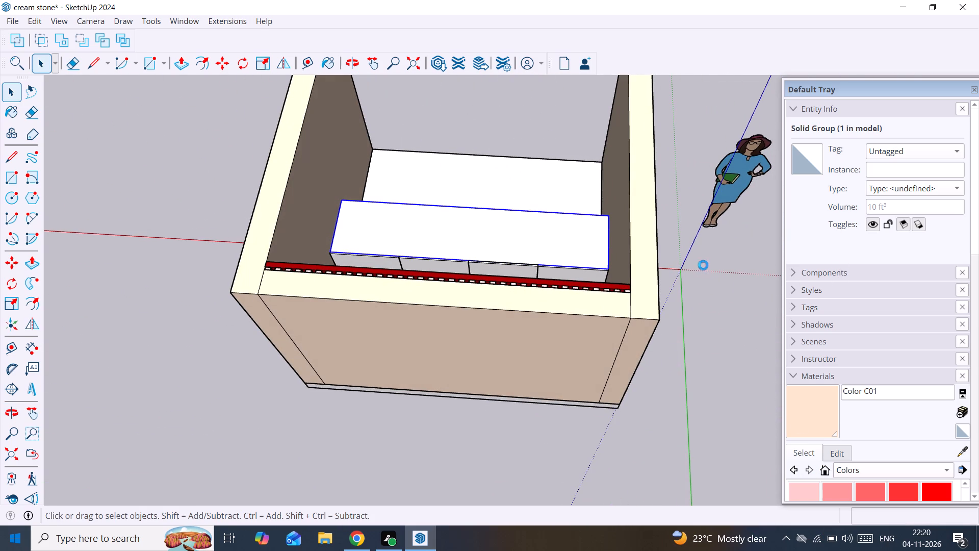
# Isolate the grooved four-bay panel's group from the rest of the booth.
pyautogui.scroll(7, 516, 264)
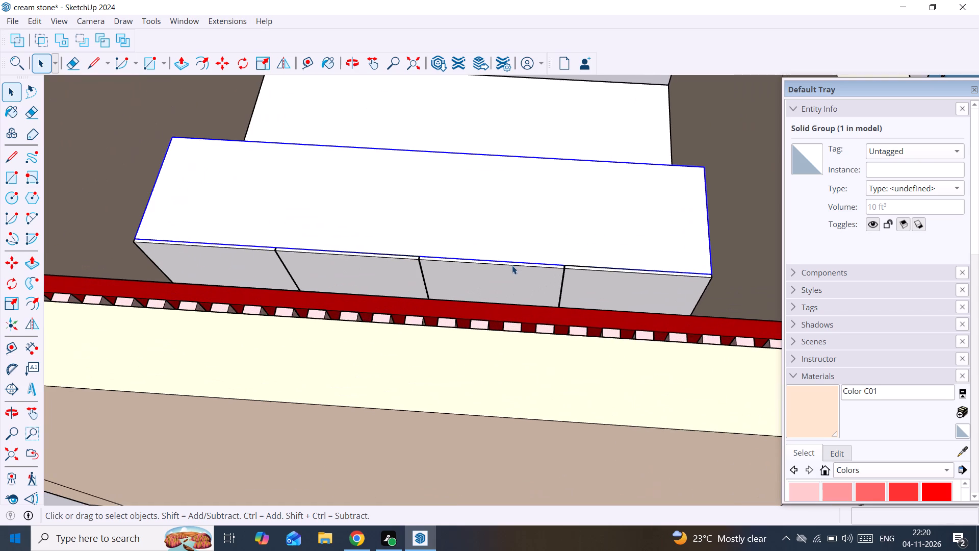
pyautogui.click(512, 273)
pyautogui.moveTo(512, 273); pyautogui.dragTo(515, 278, button='right')
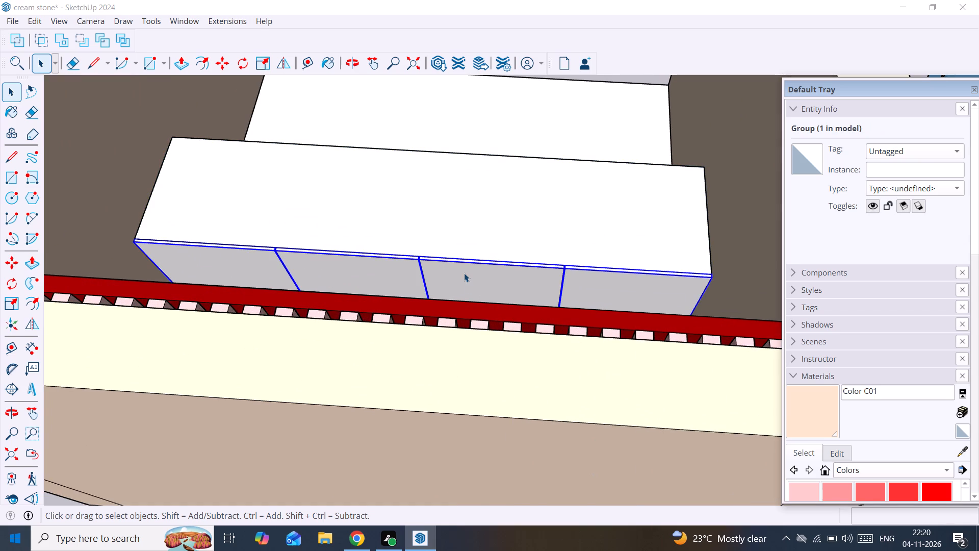
pyautogui.rightClick(464, 273)
pyautogui.click(538, 523)
pyautogui.scroll(2, 445, 359)
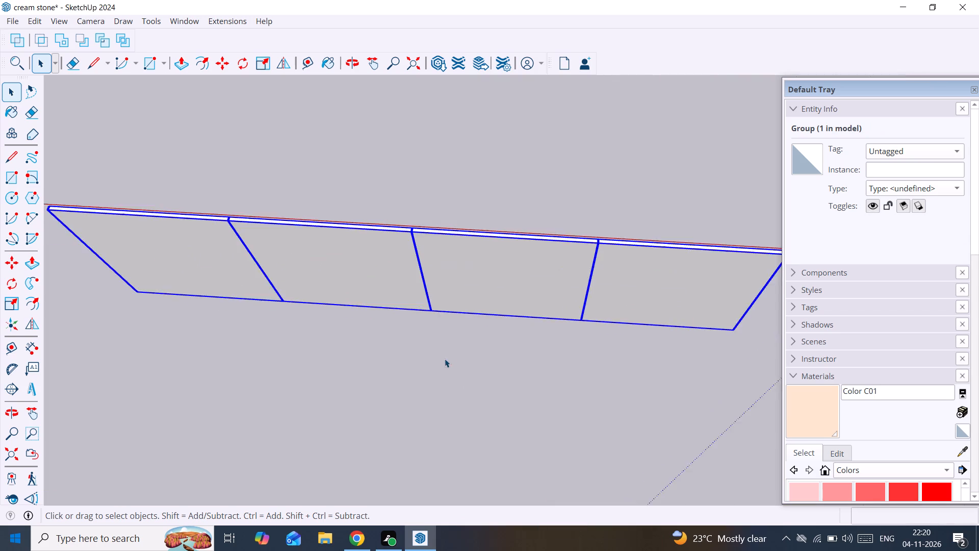
# Repair the isolated grooved panel's group with FixIt 101.
pyautogui.moveTo(445, 359); pyautogui.dragTo(519, 297, button='middle')
pyautogui.scroll(-7, 488, 279)
pyautogui.moveTo(469, 280); pyautogui.dragTo(420, 158, button='middle')
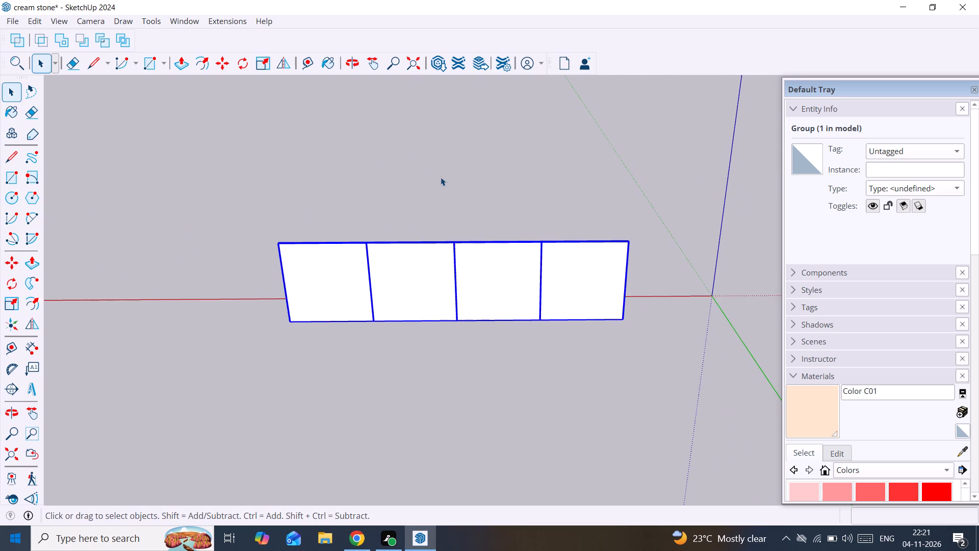
pyautogui.rightClick(397, 273)
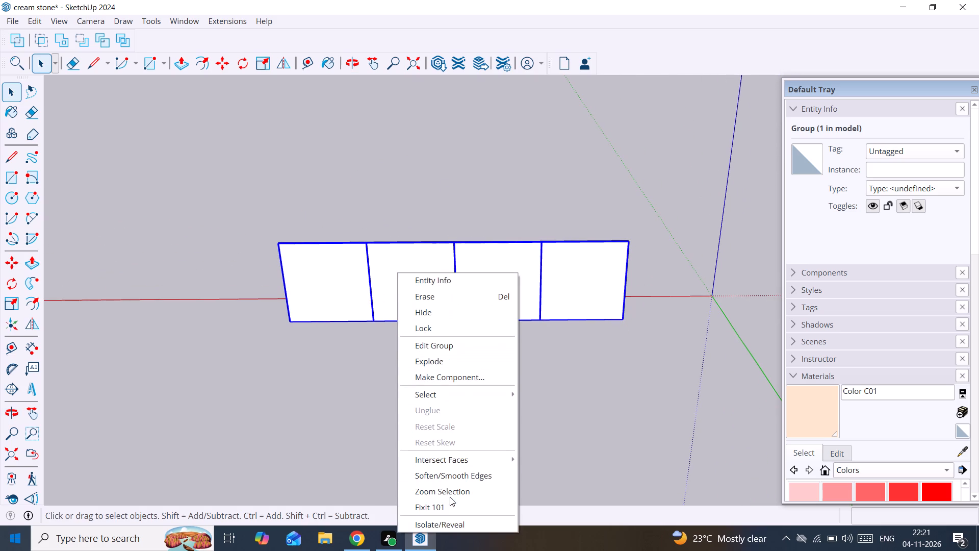
pyautogui.click(449, 506)
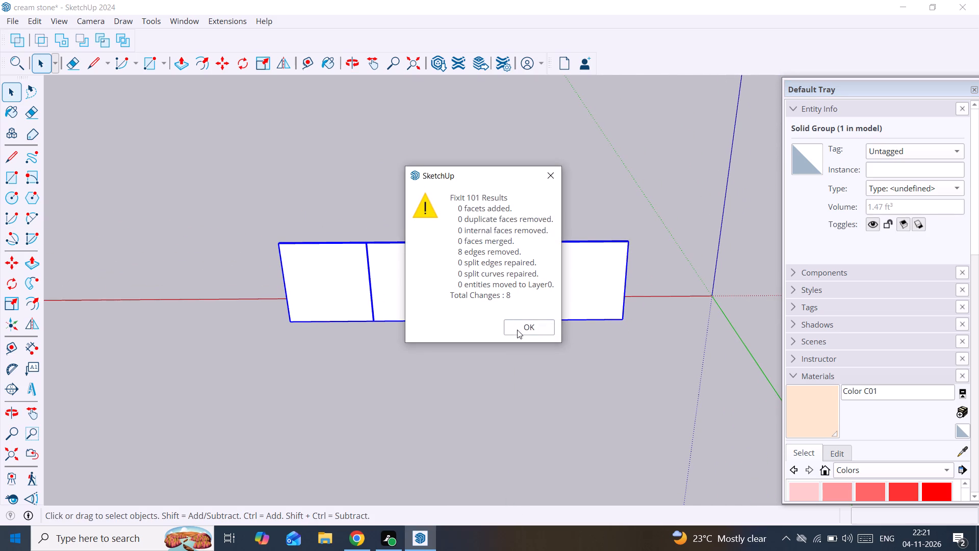
pyautogui.click(523, 332)
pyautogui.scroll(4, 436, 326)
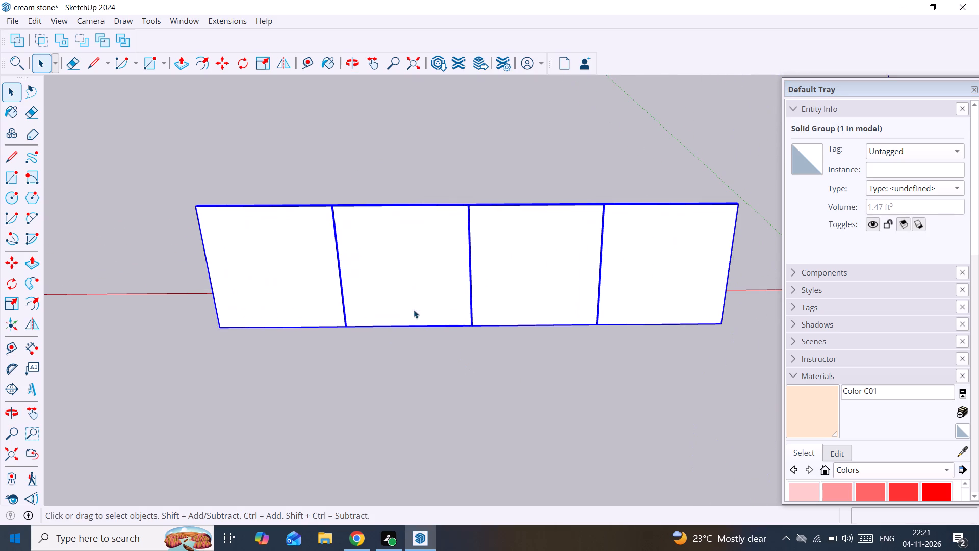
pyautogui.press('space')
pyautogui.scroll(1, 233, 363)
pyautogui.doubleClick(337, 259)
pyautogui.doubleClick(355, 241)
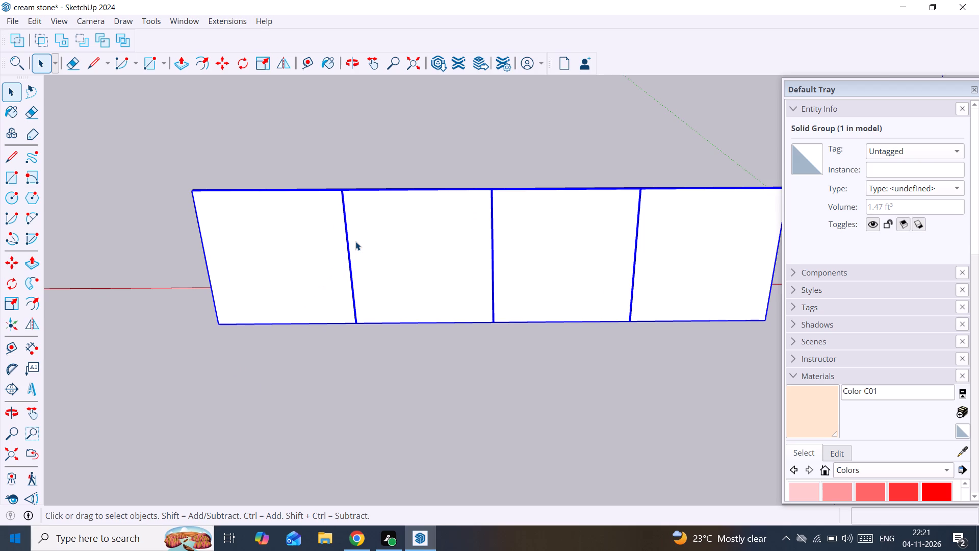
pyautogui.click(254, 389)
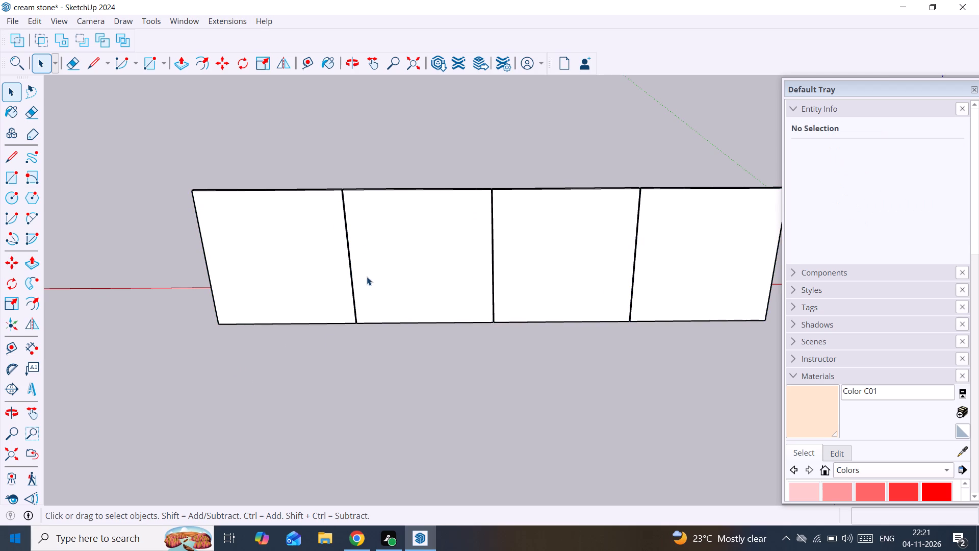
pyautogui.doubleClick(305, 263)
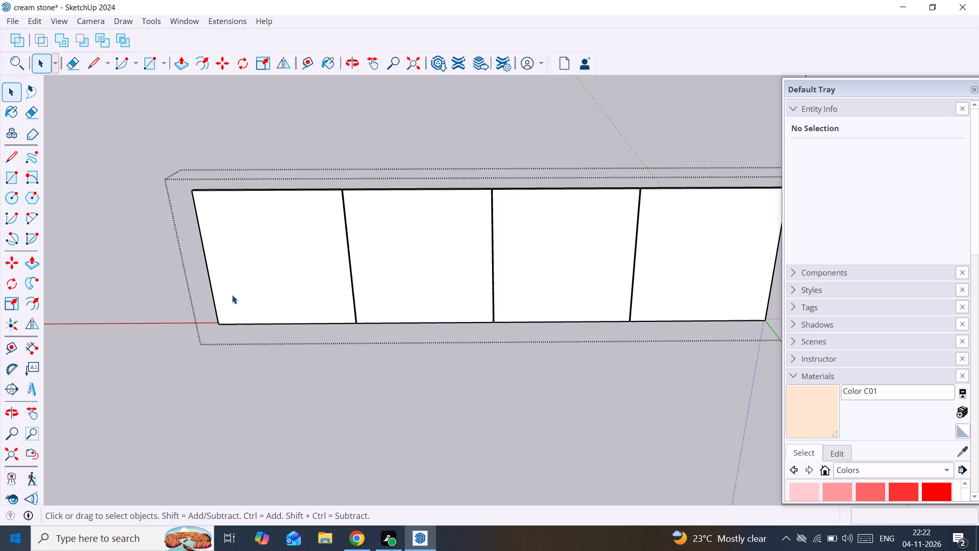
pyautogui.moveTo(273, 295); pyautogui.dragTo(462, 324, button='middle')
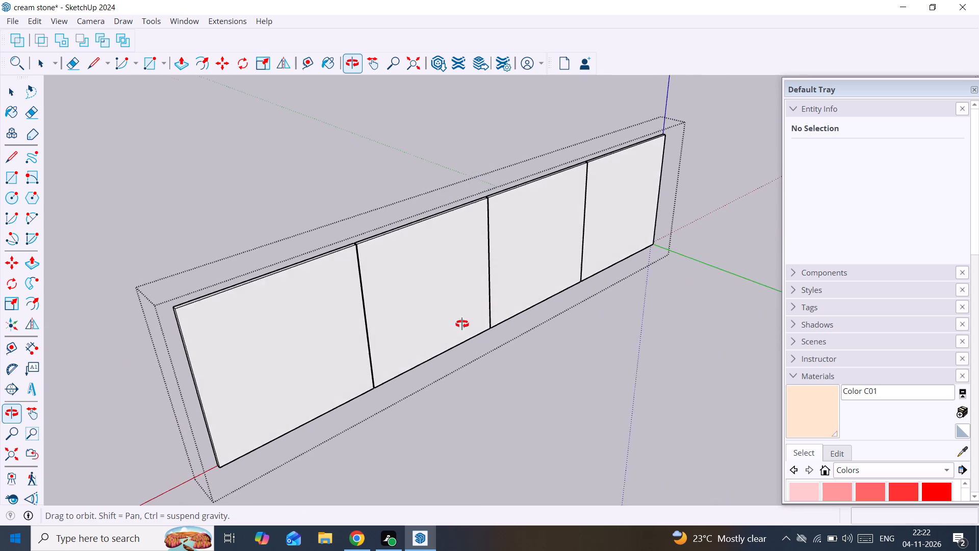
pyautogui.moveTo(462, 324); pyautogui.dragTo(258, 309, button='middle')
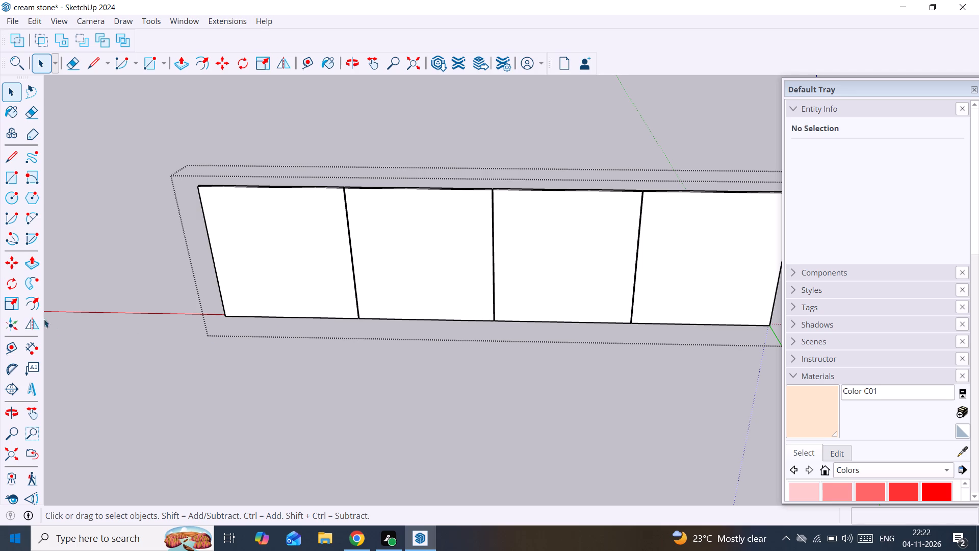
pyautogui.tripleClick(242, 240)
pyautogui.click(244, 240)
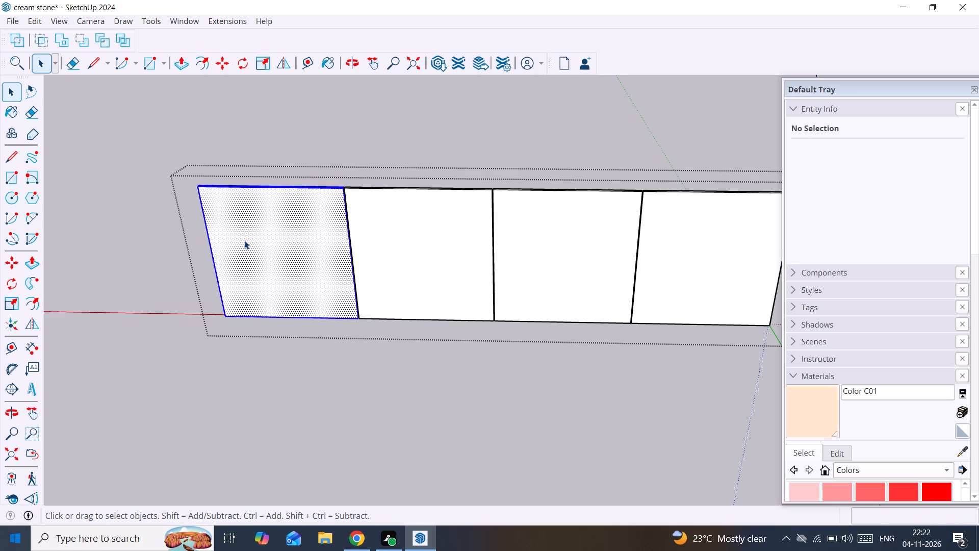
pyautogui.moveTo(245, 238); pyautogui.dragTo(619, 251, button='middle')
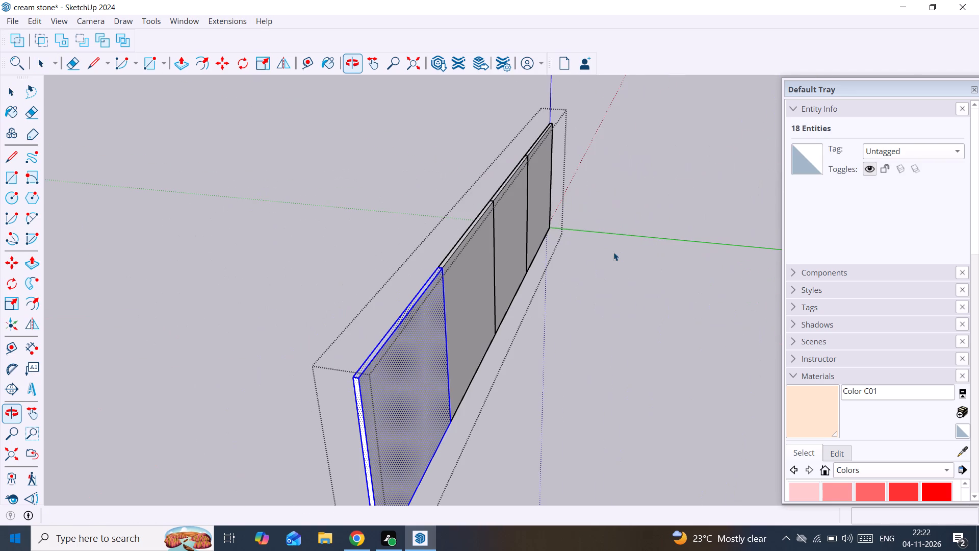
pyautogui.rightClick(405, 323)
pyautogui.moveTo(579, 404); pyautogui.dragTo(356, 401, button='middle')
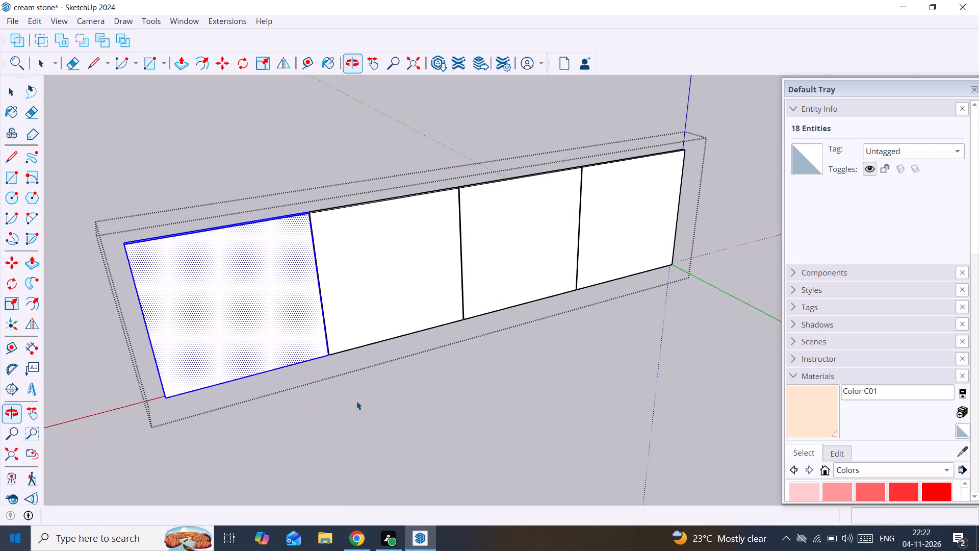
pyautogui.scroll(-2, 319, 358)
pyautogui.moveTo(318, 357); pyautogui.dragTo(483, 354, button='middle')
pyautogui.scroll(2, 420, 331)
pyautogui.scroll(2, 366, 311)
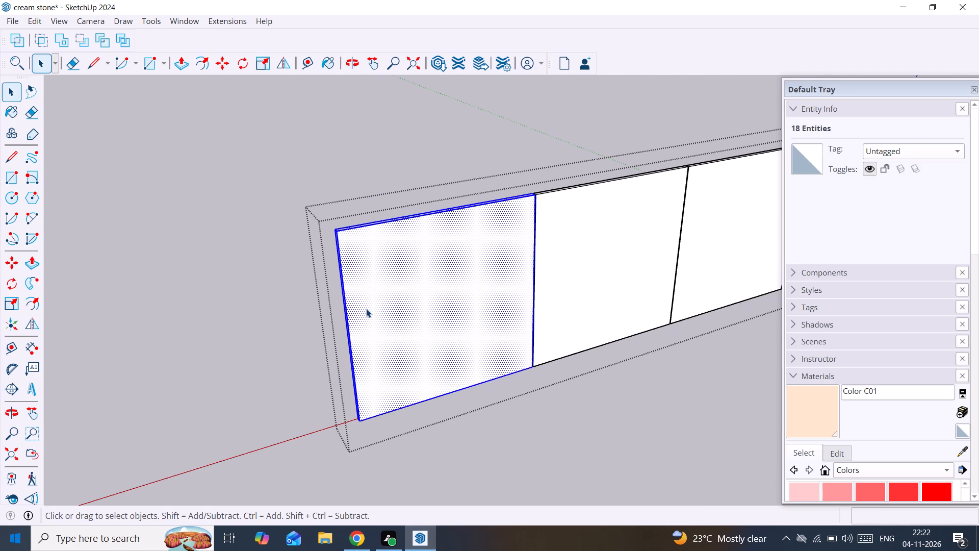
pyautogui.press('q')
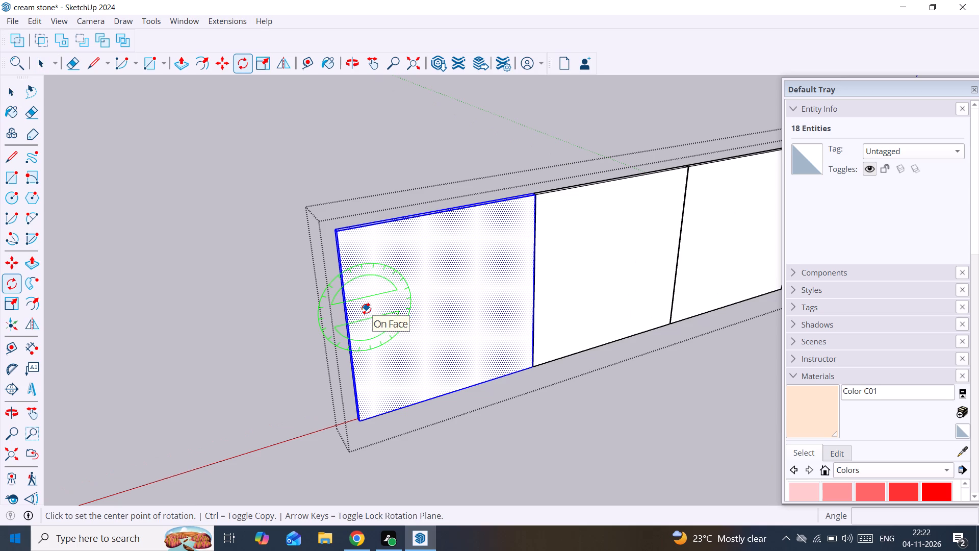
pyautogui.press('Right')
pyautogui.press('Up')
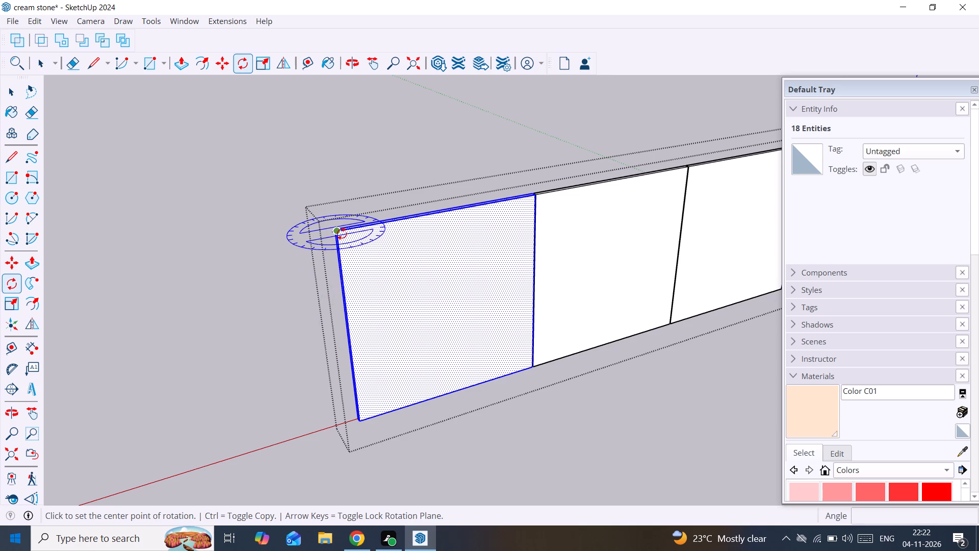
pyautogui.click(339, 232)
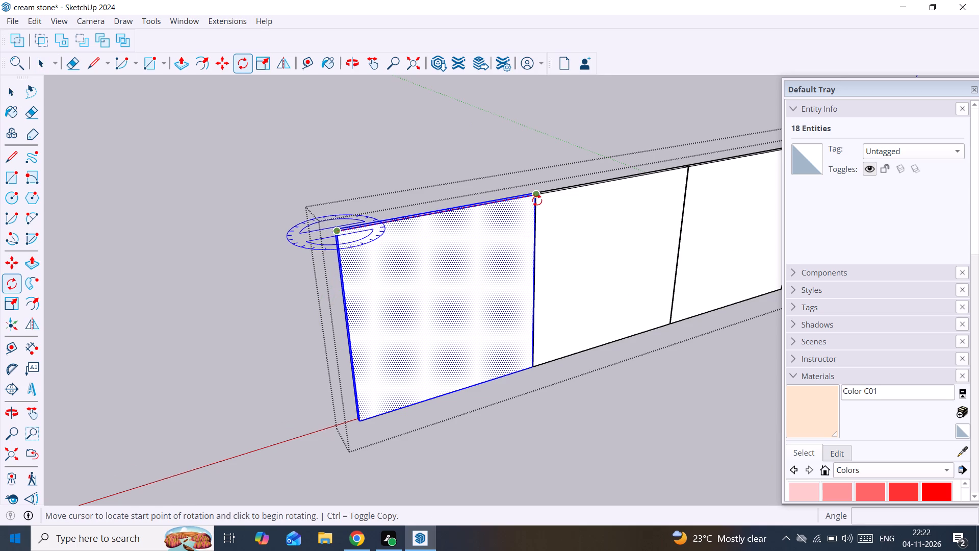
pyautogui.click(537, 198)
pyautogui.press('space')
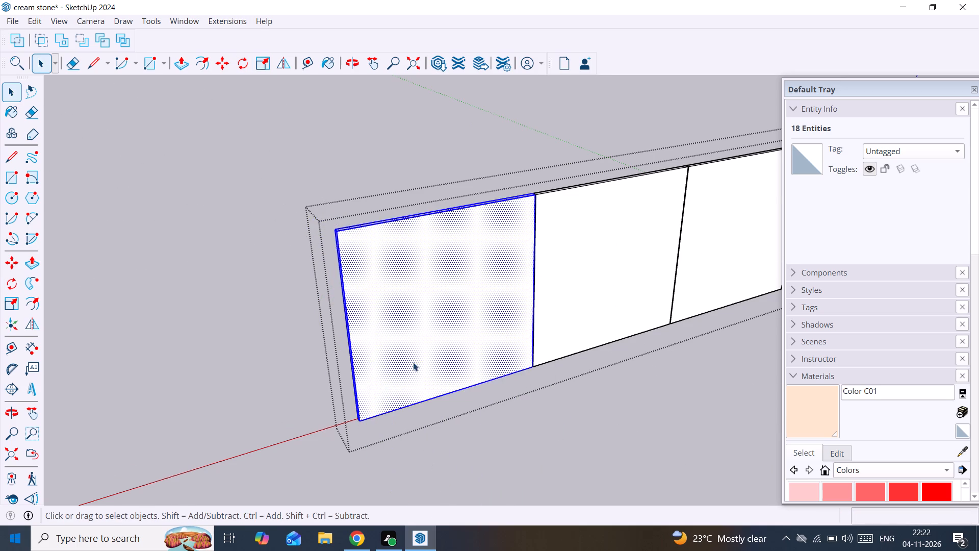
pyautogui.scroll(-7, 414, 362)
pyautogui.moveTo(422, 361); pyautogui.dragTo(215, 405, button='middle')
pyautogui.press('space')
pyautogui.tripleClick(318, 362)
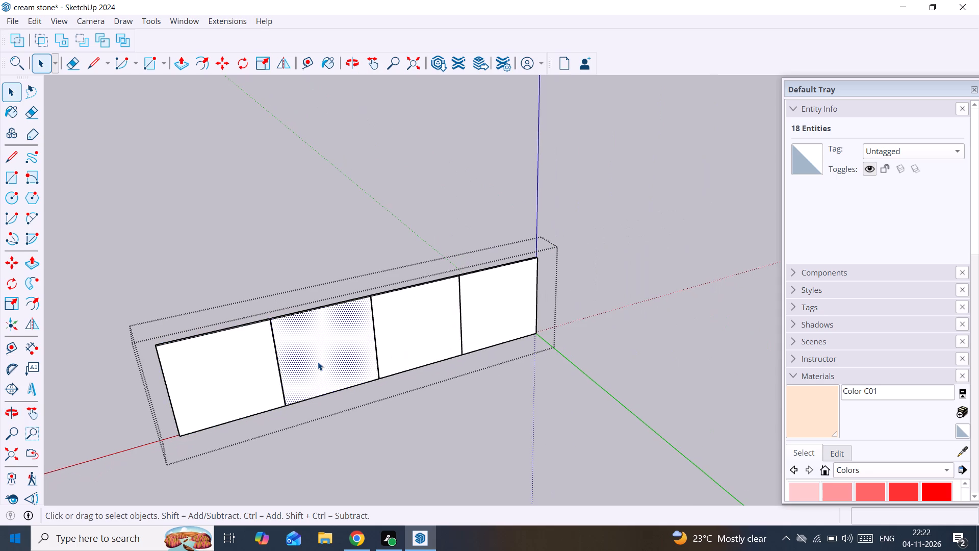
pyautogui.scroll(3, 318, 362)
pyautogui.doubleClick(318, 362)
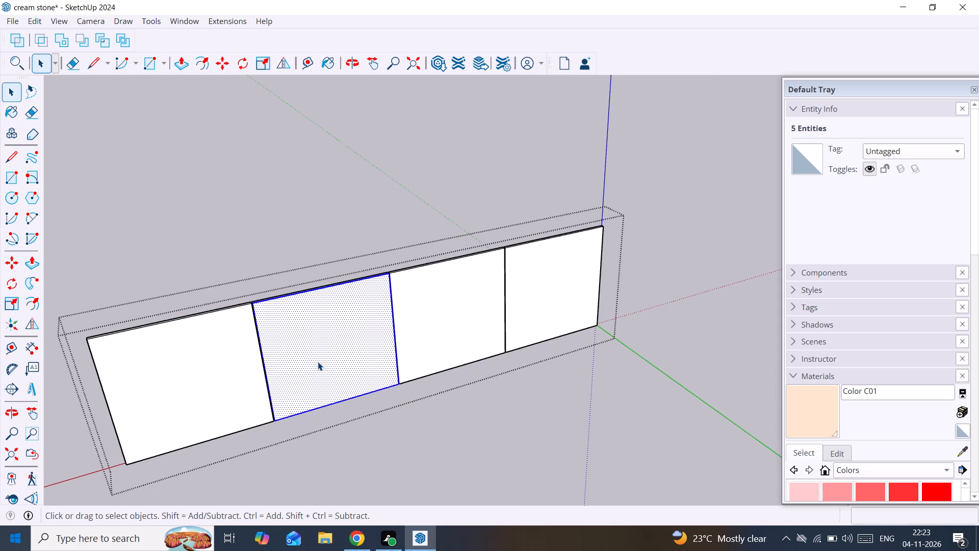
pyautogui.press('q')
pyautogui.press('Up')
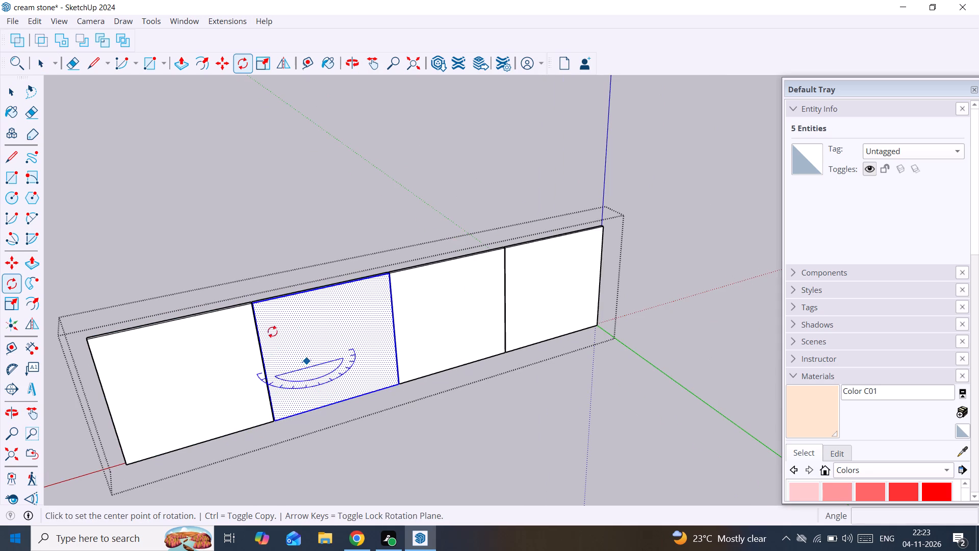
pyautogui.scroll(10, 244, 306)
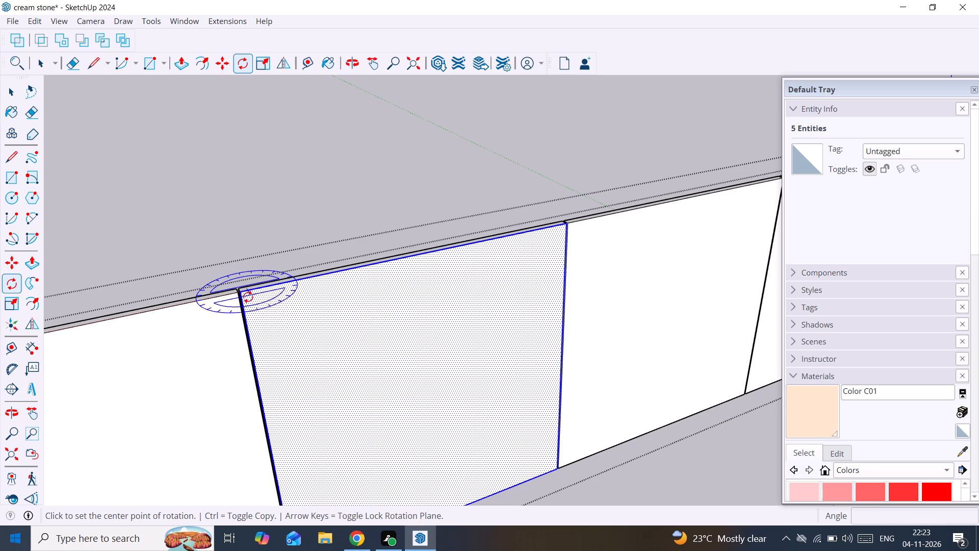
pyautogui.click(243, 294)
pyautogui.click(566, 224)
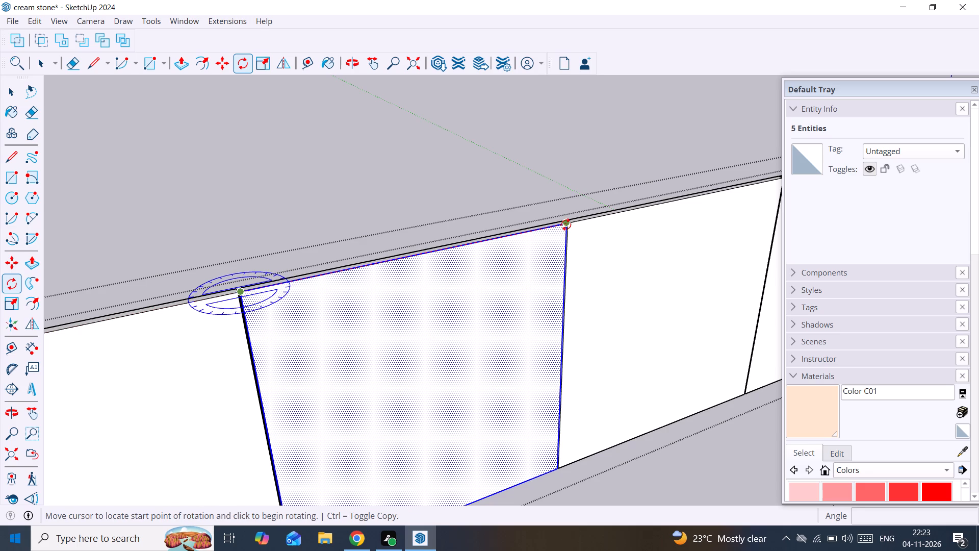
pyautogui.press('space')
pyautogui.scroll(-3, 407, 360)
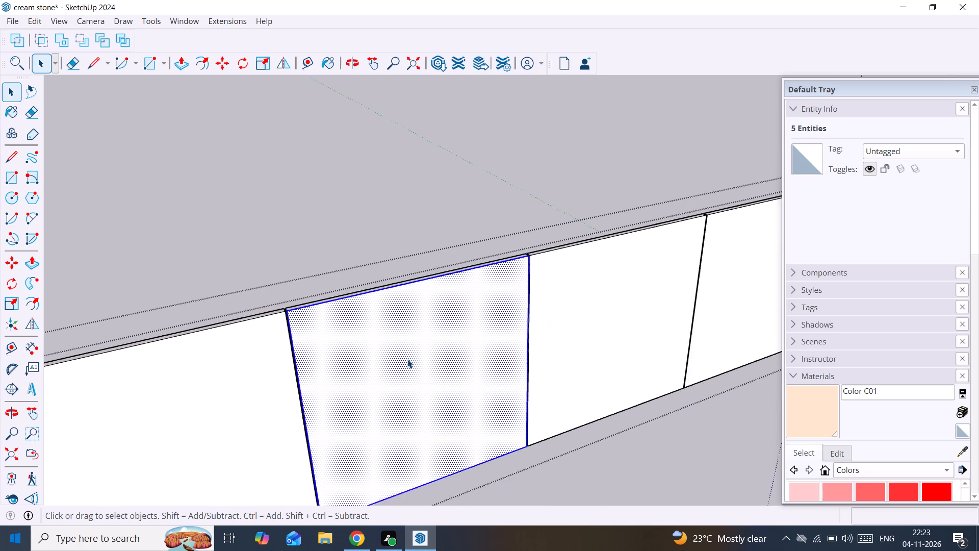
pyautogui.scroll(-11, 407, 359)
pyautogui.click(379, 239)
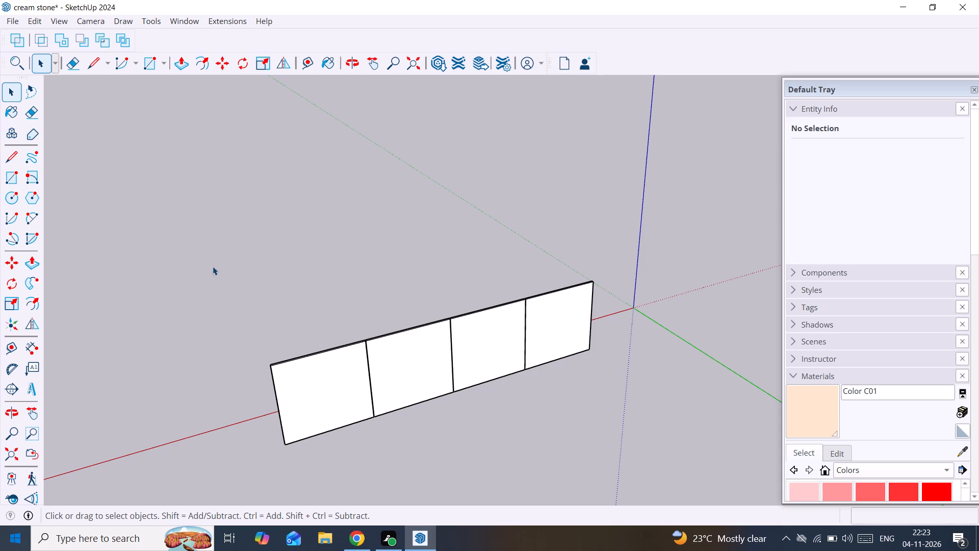
# Reveal the rest of the booth model around the isolated grooved panel.
pyautogui.scroll(-3, 452, 350)
pyautogui.rightClick(451, 350)
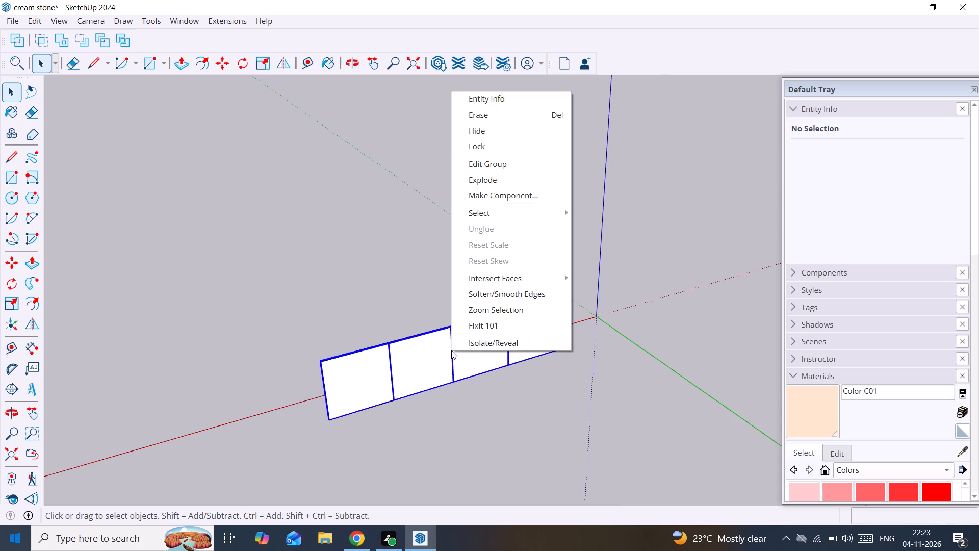
pyautogui.click(520, 344)
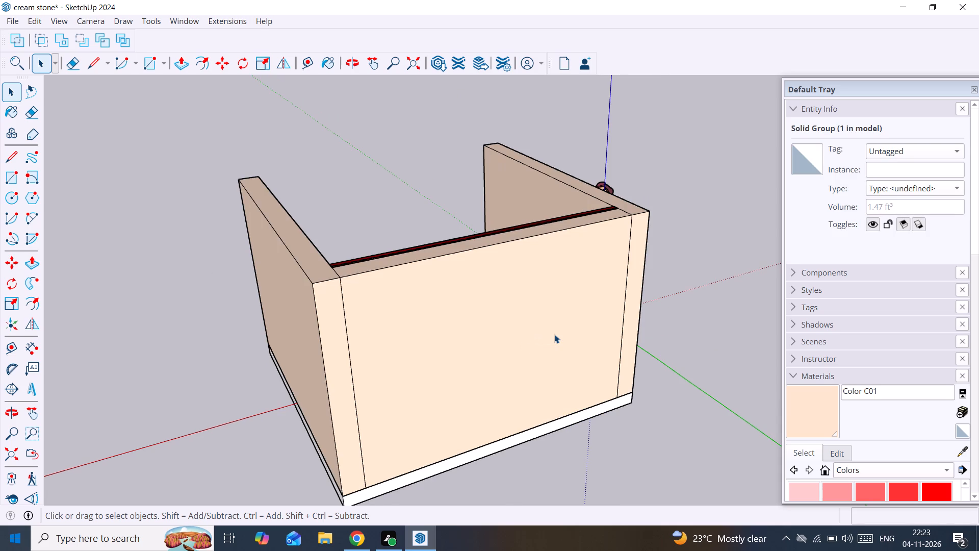
# Isolate the hollow counter's group from the rest of the booth.
pyautogui.scroll(-5, 539, 329)
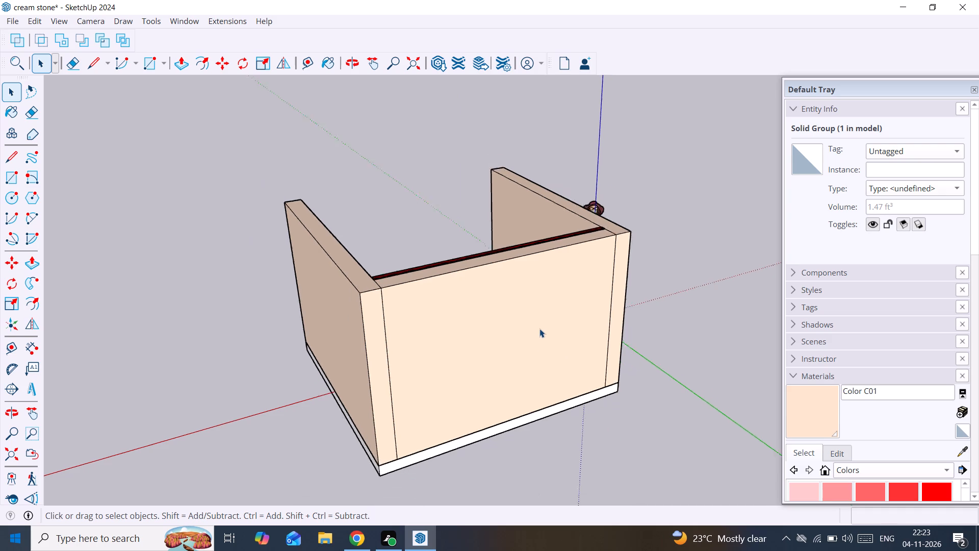
pyautogui.scroll(-4, 539, 329)
pyautogui.moveTo(343, 382); pyautogui.dragTo(911, 468, button='middle')
pyautogui.scroll(3, 506, 437)
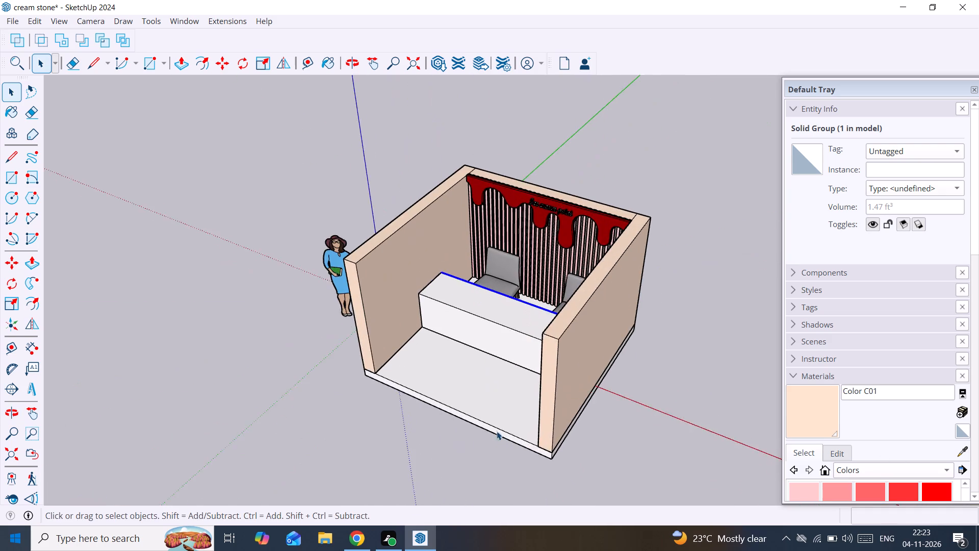
pyautogui.scroll(3, 497, 431)
pyautogui.moveTo(477, 427); pyautogui.dragTo(675, 477, button='middle')
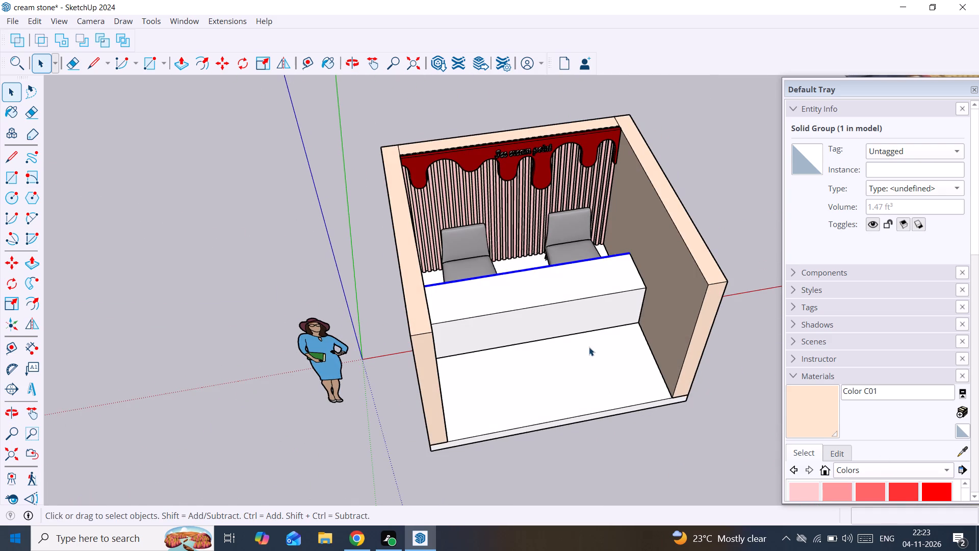
pyautogui.tripleClick(522, 300)
pyautogui.click(521, 296)
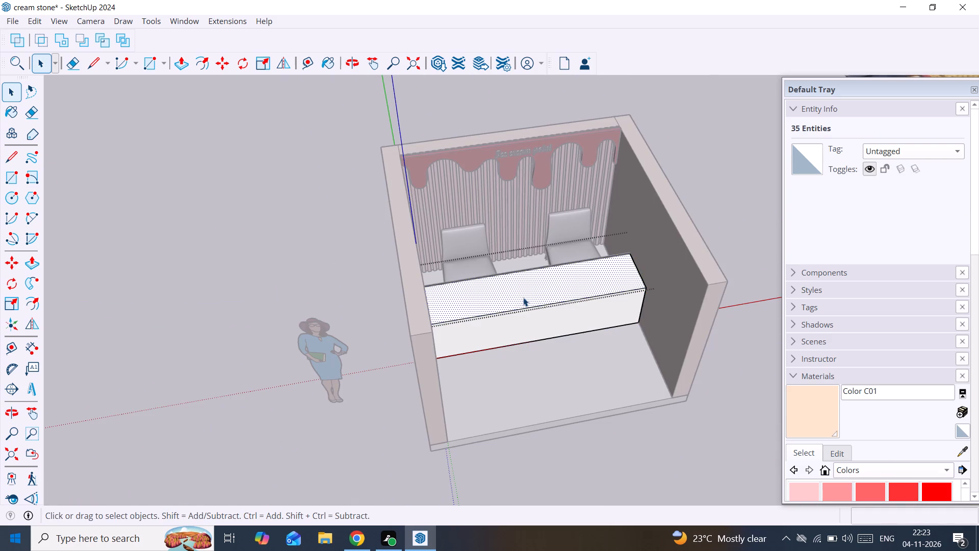
pyautogui.scroll(3, 440, 305)
pyautogui.click(510, 327)
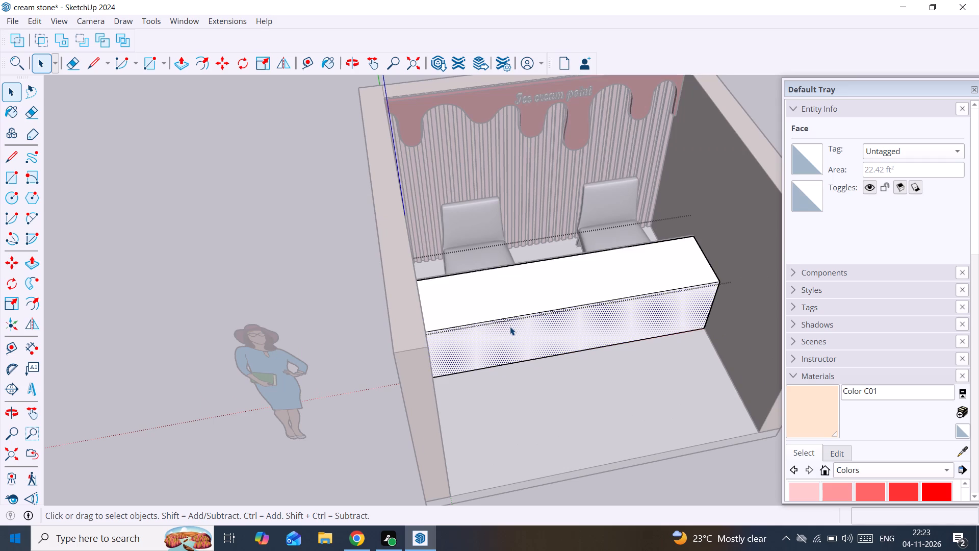
pyautogui.click(271, 289)
pyautogui.click(527, 295)
pyautogui.rightClick(527, 296)
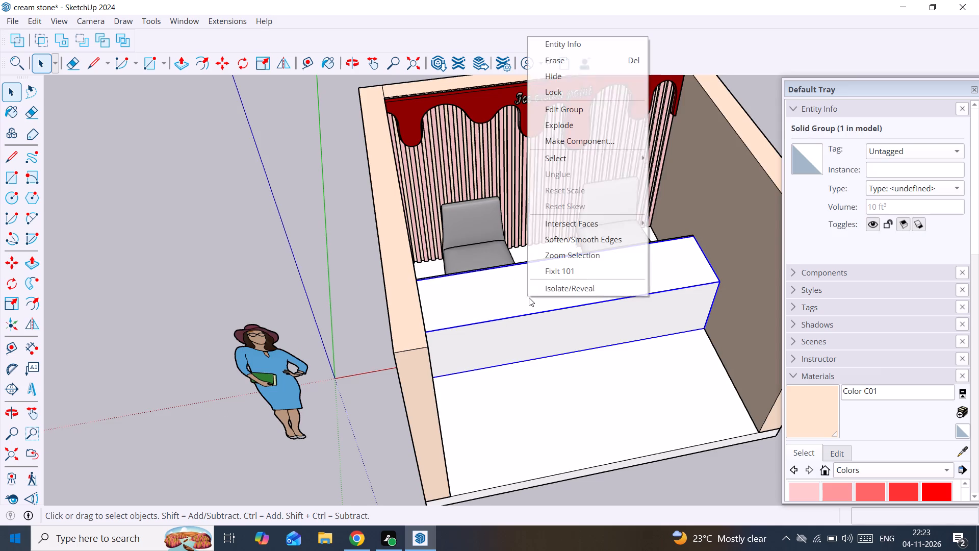
pyautogui.click(572, 289)
# Select the isolated counter's top face and look through the material collections, including Landscaping, Fencing and Vegetation, for a finish.
pyautogui.scroll(1, 427, 320)
pyautogui.moveTo(427, 320); pyautogui.dragTo(976, 403, button='middle')
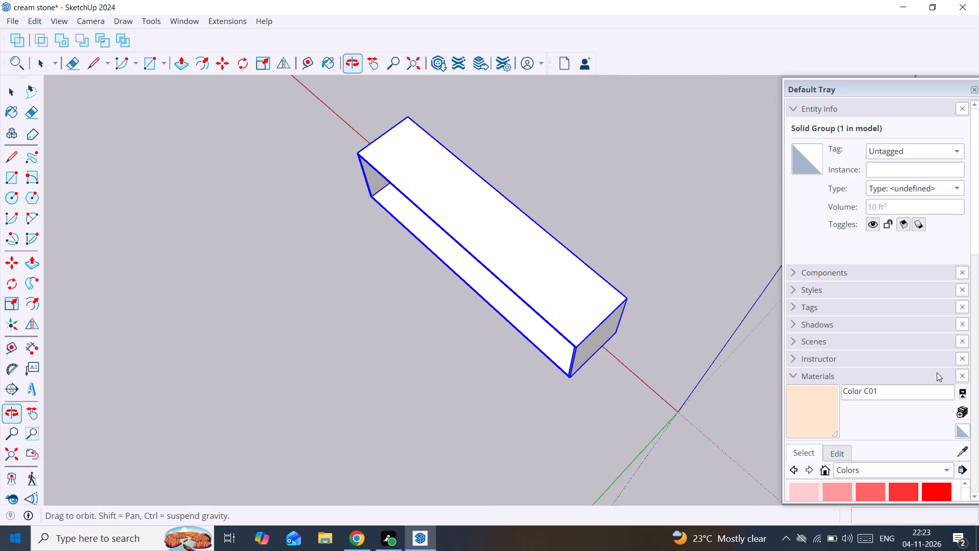
pyautogui.scroll(1, 432, 375)
pyautogui.moveTo(440, 375); pyautogui.dragTo(584, 306, button='middle')
pyautogui.keyDown('shift'); pyautogui.moveTo(572, 323); pyautogui.dragTo(526, 431, button='middle'); pyautogui.keyUp('shift')
pyautogui.moveTo(594, 380); pyautogui.dragTo(635, 352, button='middle')
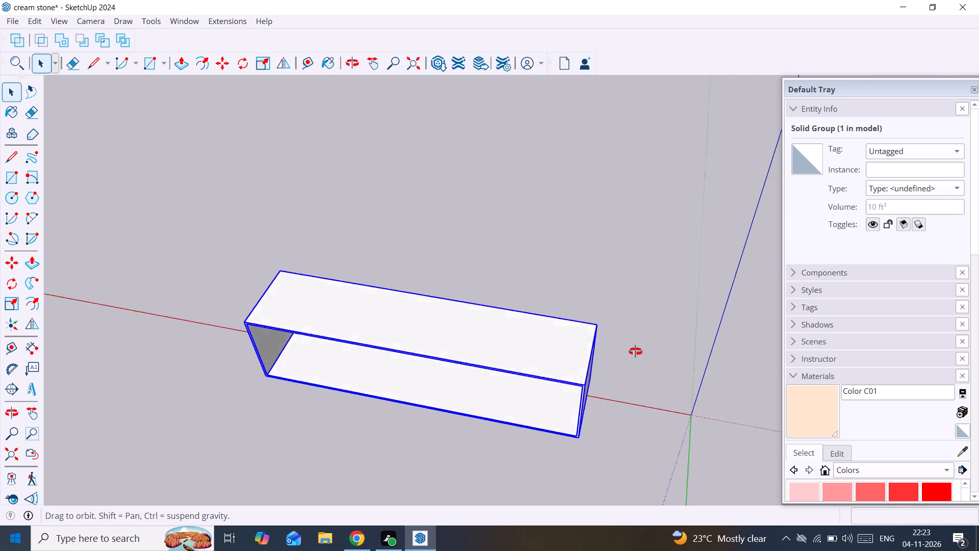
pyautogui.moveTo(635, 352); pyautogui.dragTo(651, 336, button='middle')
pyautogui.doubleClick(491, 345)
pyautogui.click(490, 345)
pyautogui.click(492, 345)
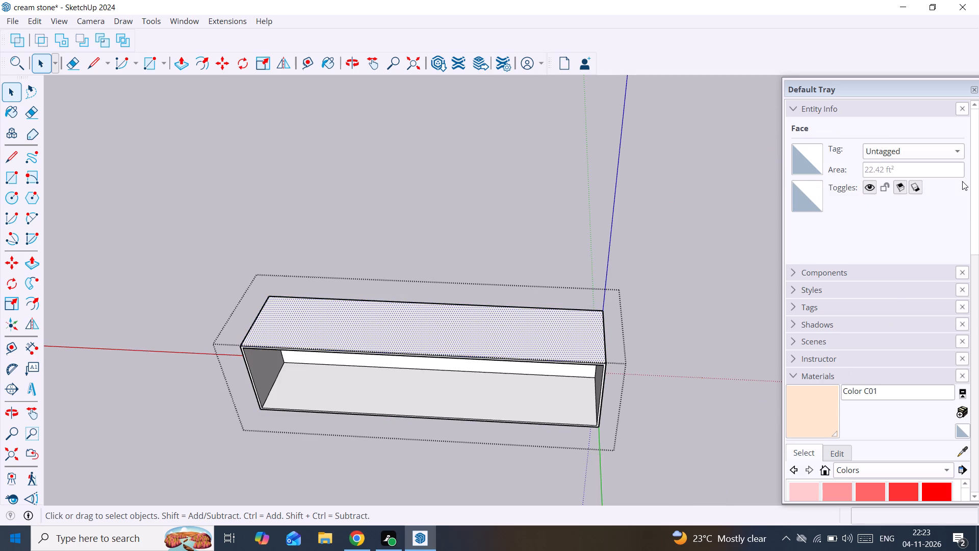
pyautogui.scroll(-7, 962, 181)
pyautogui.click(912, 203)
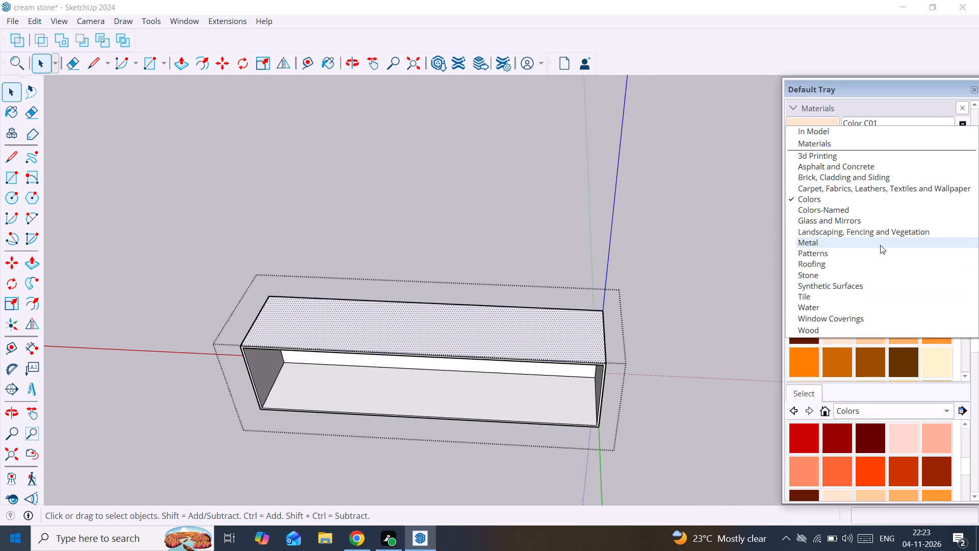
pyautogui.click(882, 228)
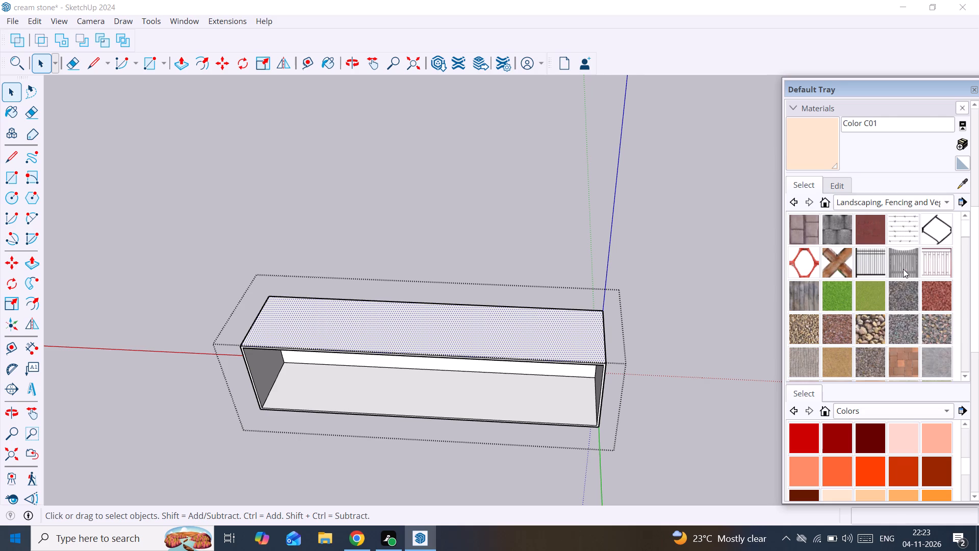
pyautogui.click(947, 201)
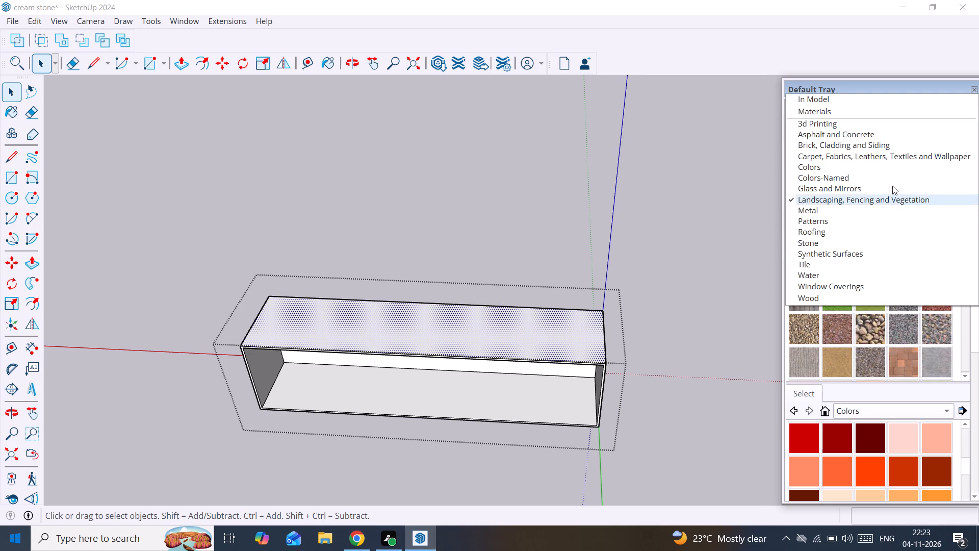
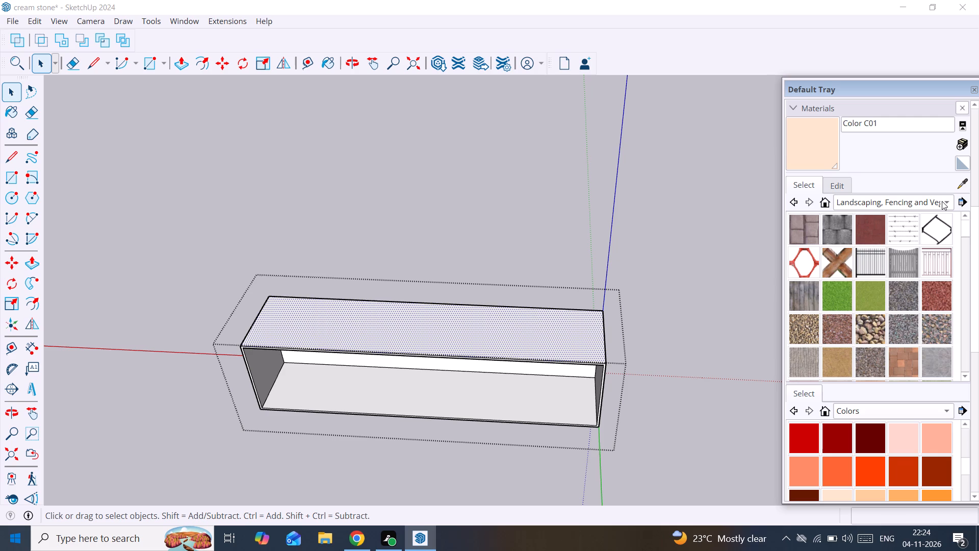
# Paint the counter's top face and its underside with the grey translucent material from the Glass and Mirrors collection.
pyautogui.click(941, 201)
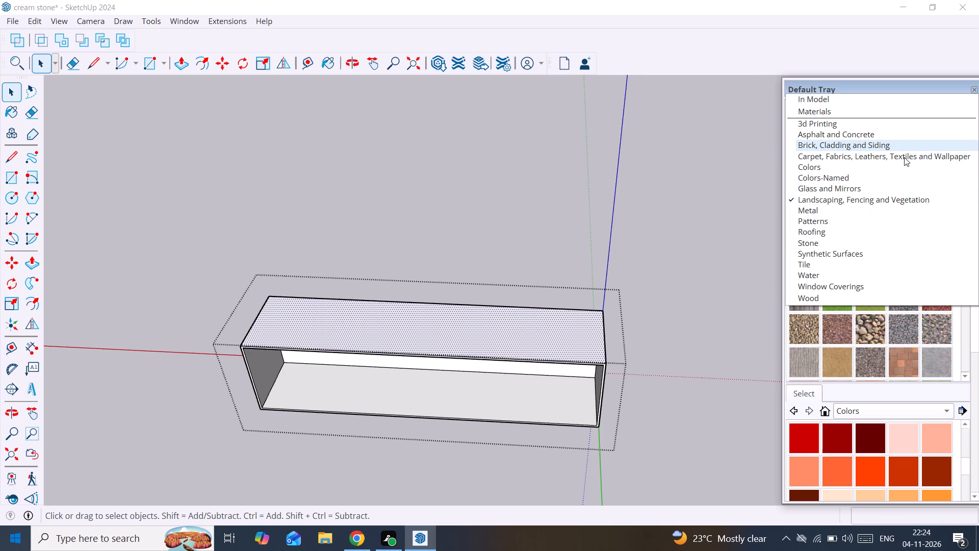
pyautogui.click(857, 191)
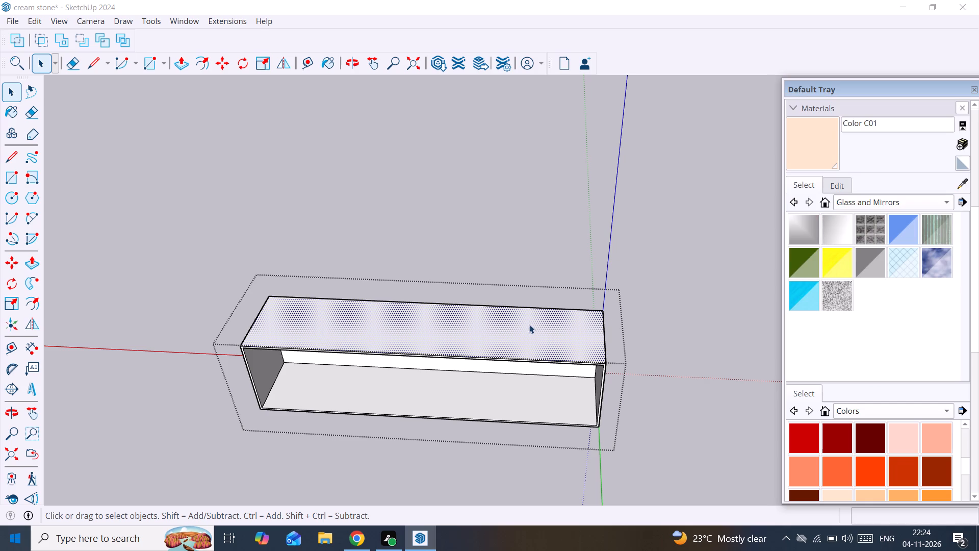
pyautogui.click(870, 255)
pyautogui.click(448, 324)
pyautogui.moveTo(446, 324); pyautogui.dragTo(482, 260, button='middle')
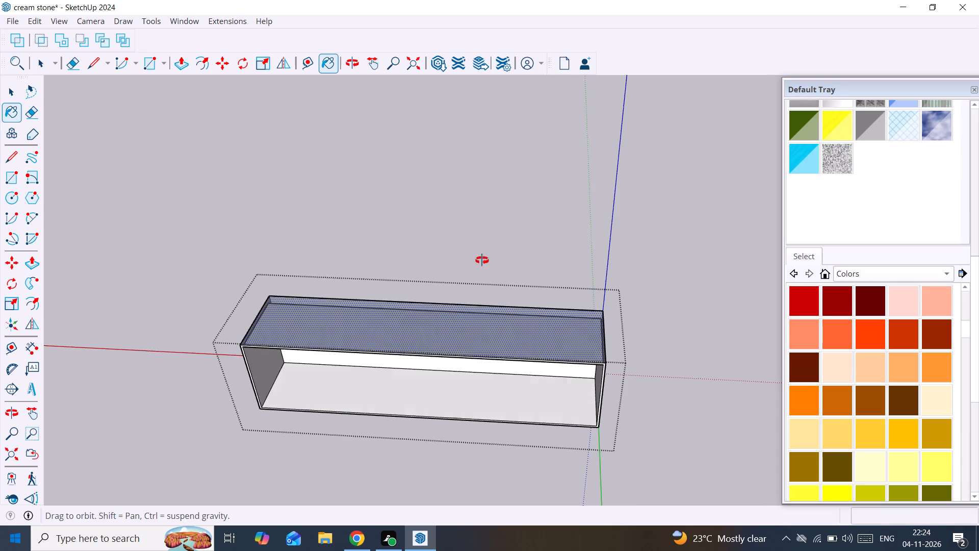
pyautogui.moveTo(482, 260); pyautogui.dragTo(506, 88, button='middle')
pyautogui.scroll(6, 475, 252)
pyautogui.click(470, 305)
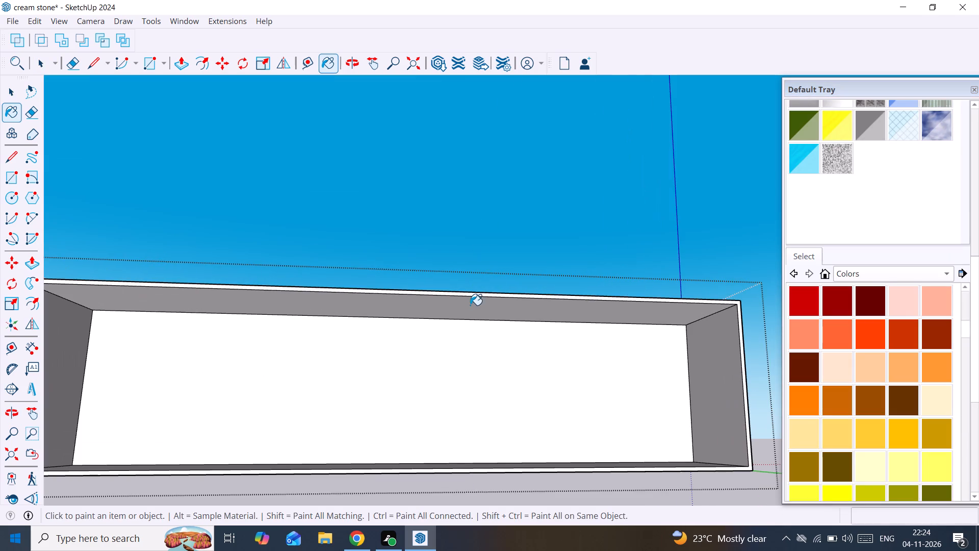
# Paint the thin front rim around the counter's opening with the same grey translucent glass and clear the selection.
pyautogui.scroll(3, 472, 303)
pyautogui.moveTo(472, 302); pyautogui.dragTo(458, 495, button='middle')
pyautogui.scroll(2, 486, 411)
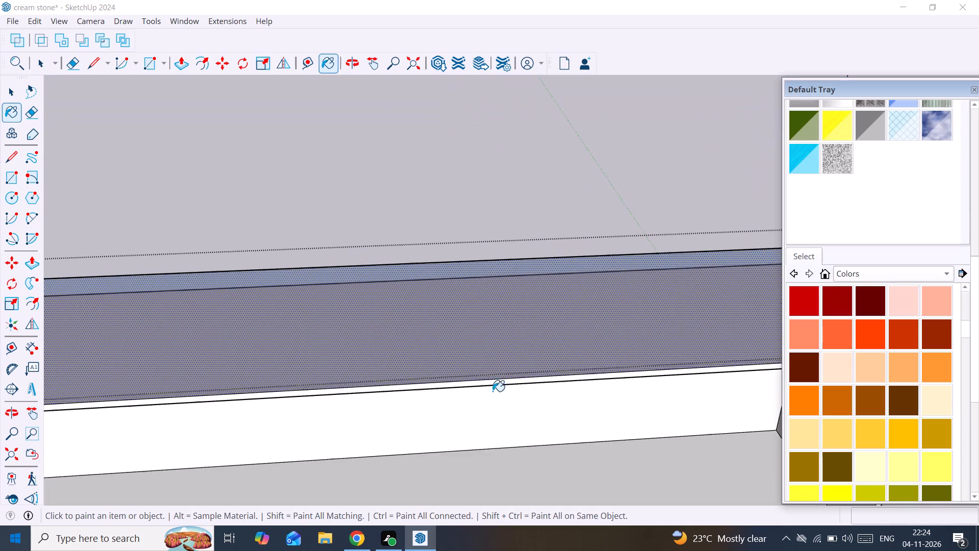
pyautogui.moveTo(493, 391); pyautogui.dragTo(502, 312, button='middle')
pyautogui.scroll(4, 502, 309)
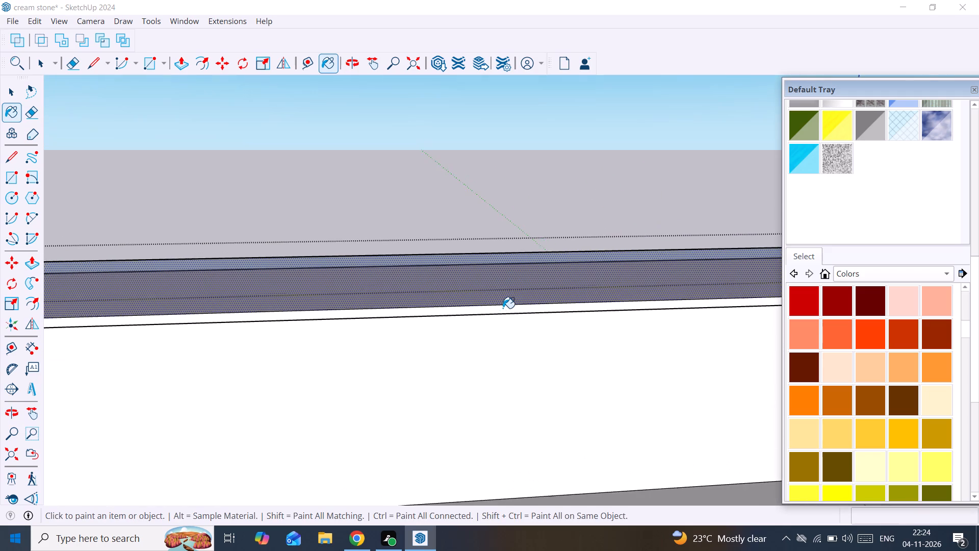
pyautogui.scroll(1, 503, 308)
pyautogui.click(503, 308)
pyautogui.scroll(-18, 503, 308)
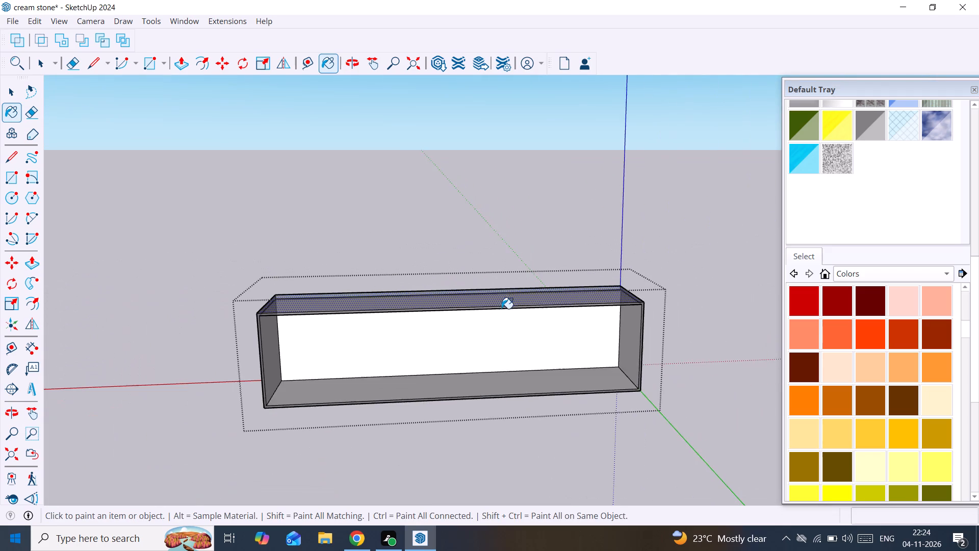
pyautogui.moveTo(493, 338); pyautogui.dragTo(499, 464, button='middle')
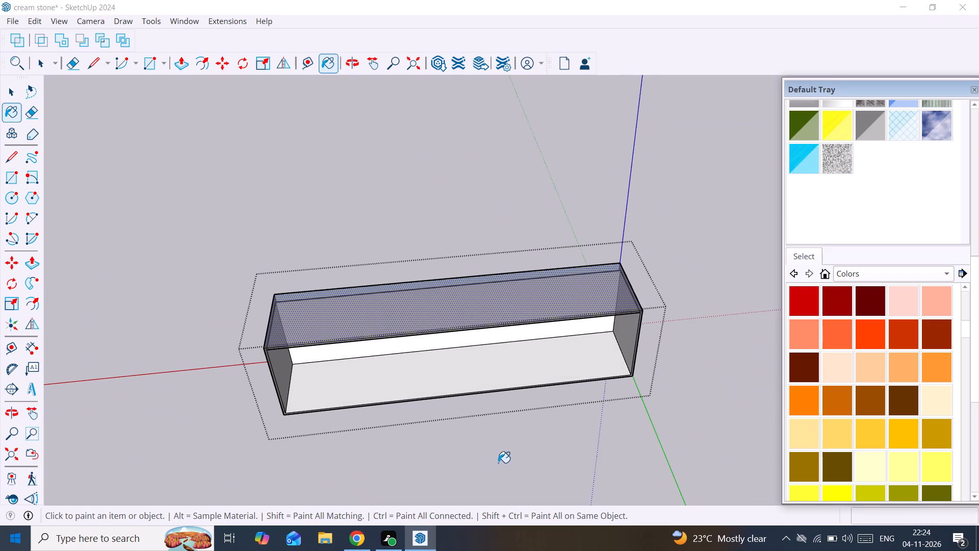
pyautogui.press('space')
pyautogui.click(479, 454)
# Examine the glass-painted counter from above, below, its ends and its open front.
pyautogui.moveTo(413, 401); pyautogui.dragTo(425, 452, button='middle')
pyautogui.scroll(2, 416, 414)
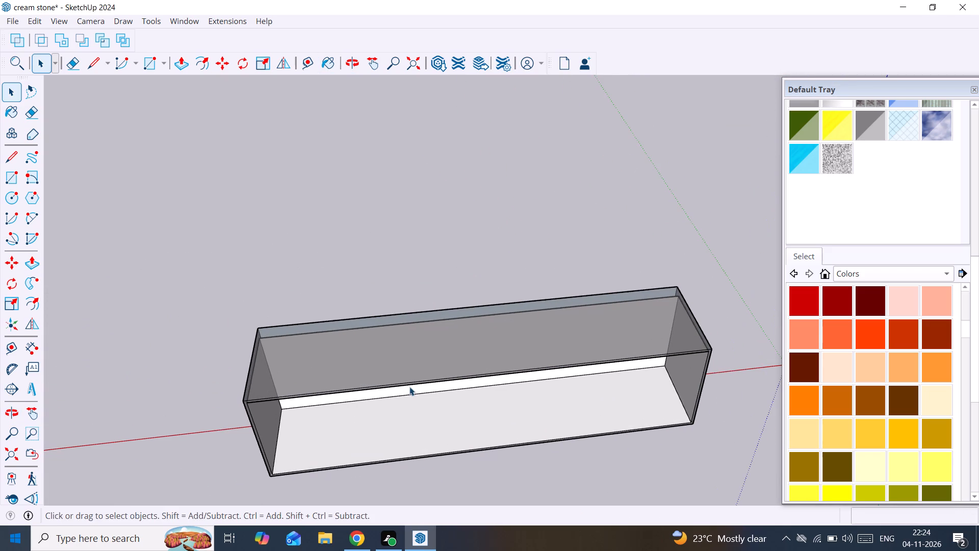
pyautogui.moveTo(409, 378); pyautogui.dragTo(423, 138, button='middle')
pyautogui.scroll(1, 418, 313)
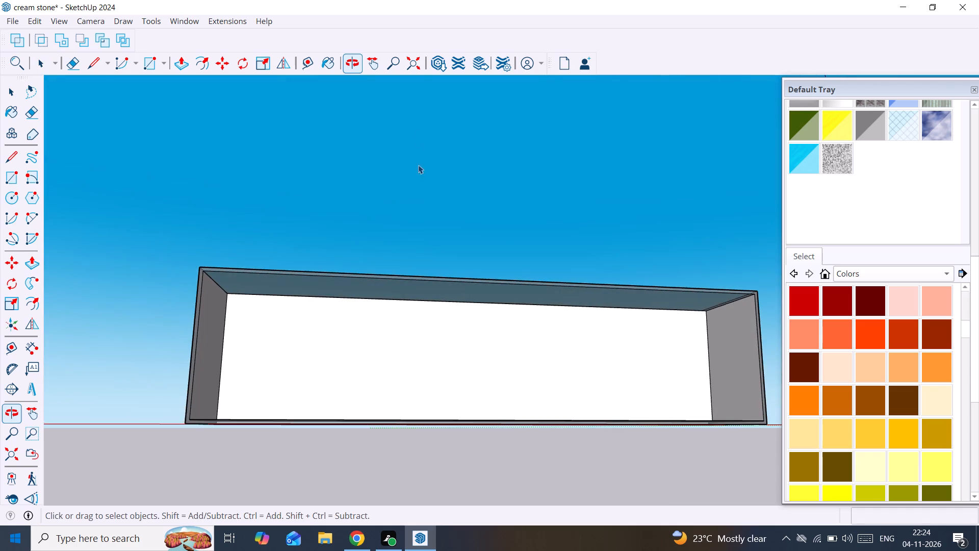
pyautogui.scroll(4, 392, 328)
pyautogui.moveTo(392, 319); pyautogui.dragTo(402, 550, button='middle')
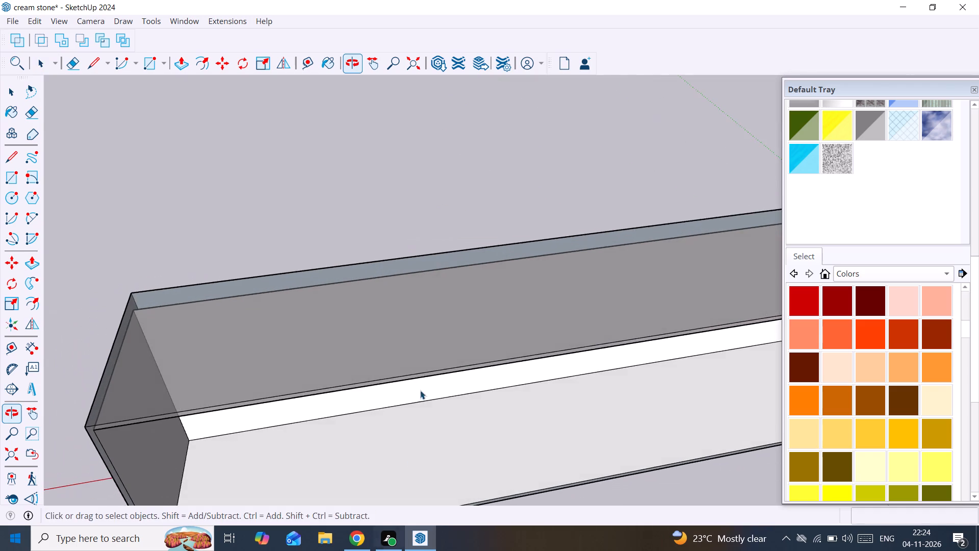
pyautogui.moveTo(448, 329); pyautogui.dragTo(440, 503, button='middle')
pyautogui.scroll(-4, 432, 339)
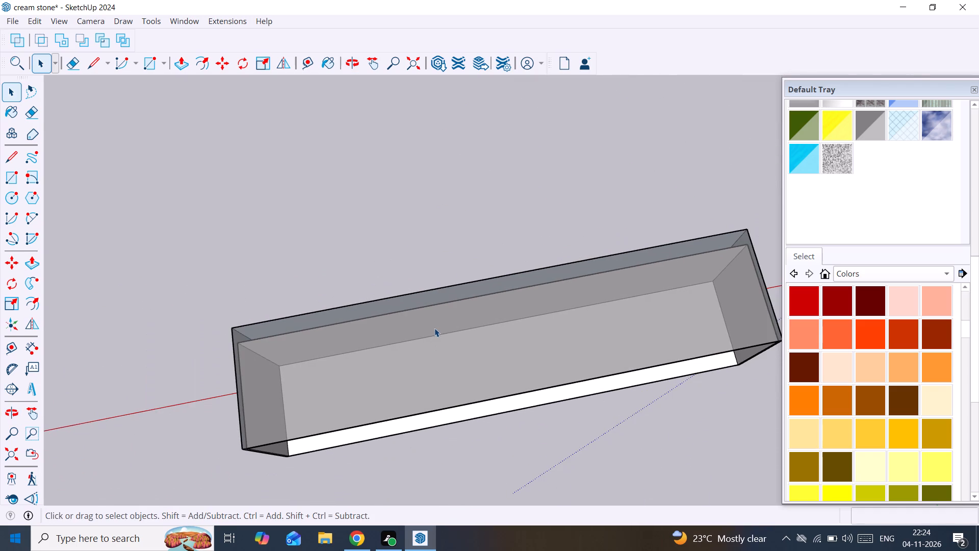
pyautogui.scroll(4, 502, 392)
pyautogui.moveTo(518, 415); pyautogui.dragTo(523, 427, button='middle')
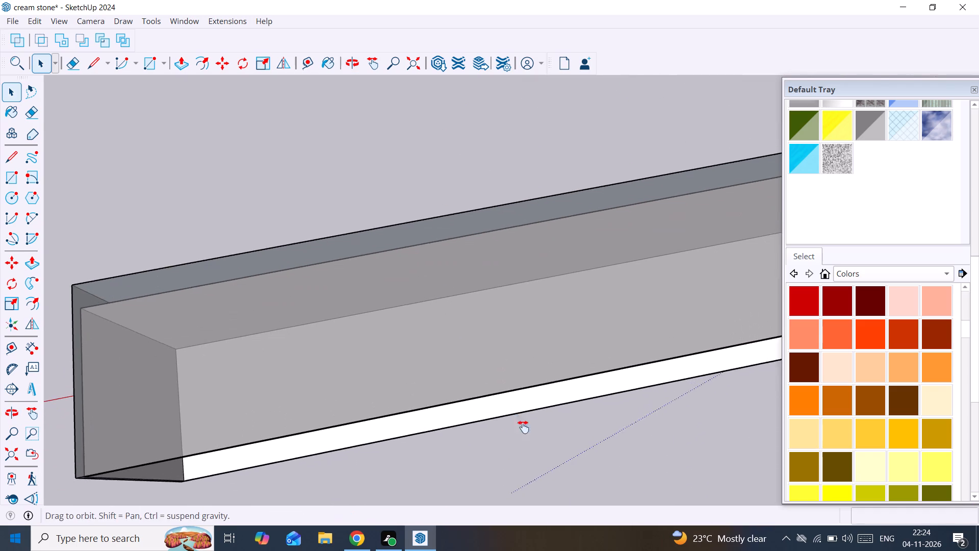
pyautogui.moveTo(523, 427); pyautogui.dragTo(560, 454, button='middle')
pyautogui.moveTo(537, 405); pyautogui.dragTo(513, 304, button='middle')
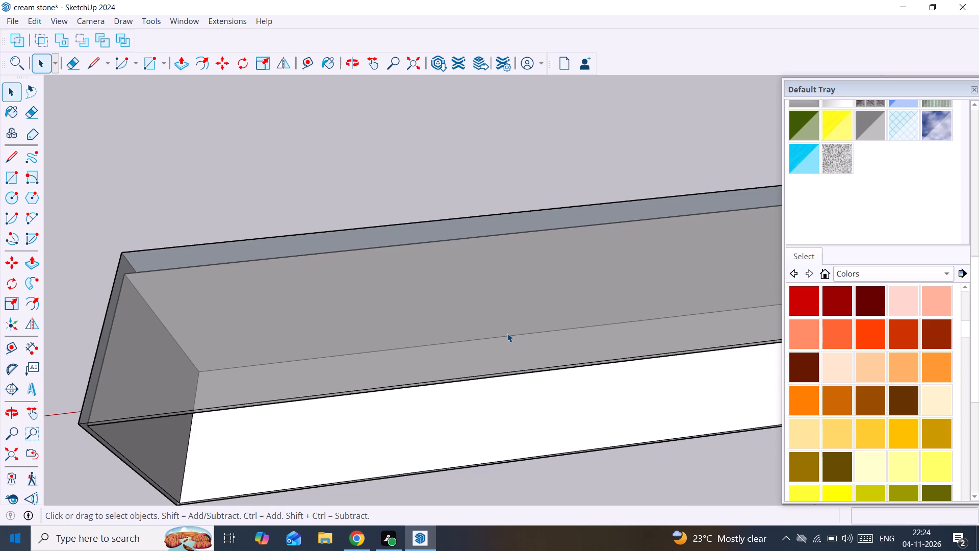
pyautogui.click(507, 333)
pyautogui.moveTo(507, 333); pyautogui.dragTo(504, 192, button='middle')
pyautogui.scroll(2, 466, 305)
pyautogui.moveTo(465, 319); pyautogui.dragTo(504, 410, button='middle')
pyautogui.scroll(-10, 549, 393)
pyautogui.moveTo(539, 368); pyautogui.dragTo(789, 453, button='middle')
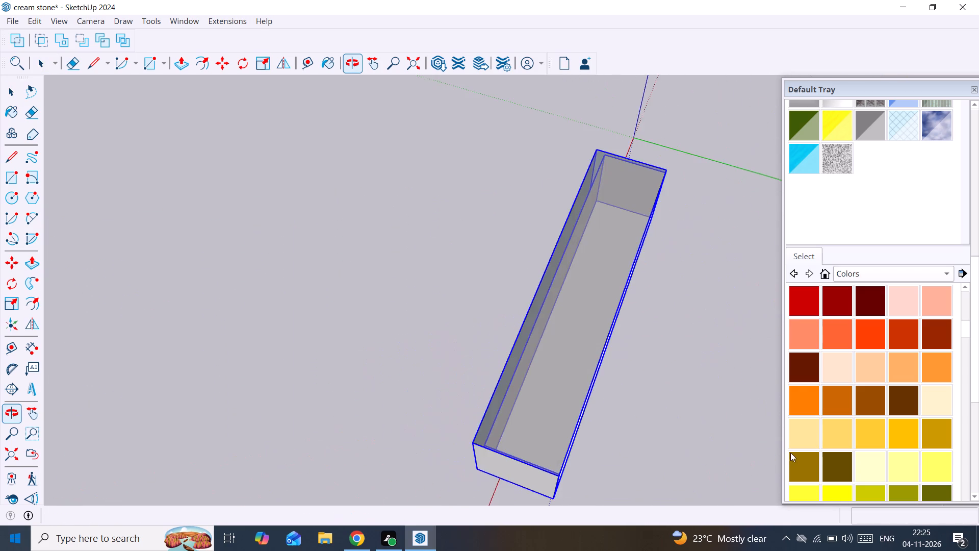
pyautogui.scroll(6, 523, 329)
pyautogui.scroll(-4, 528, 325)
pyautogui.scroll(1, 528, 325)
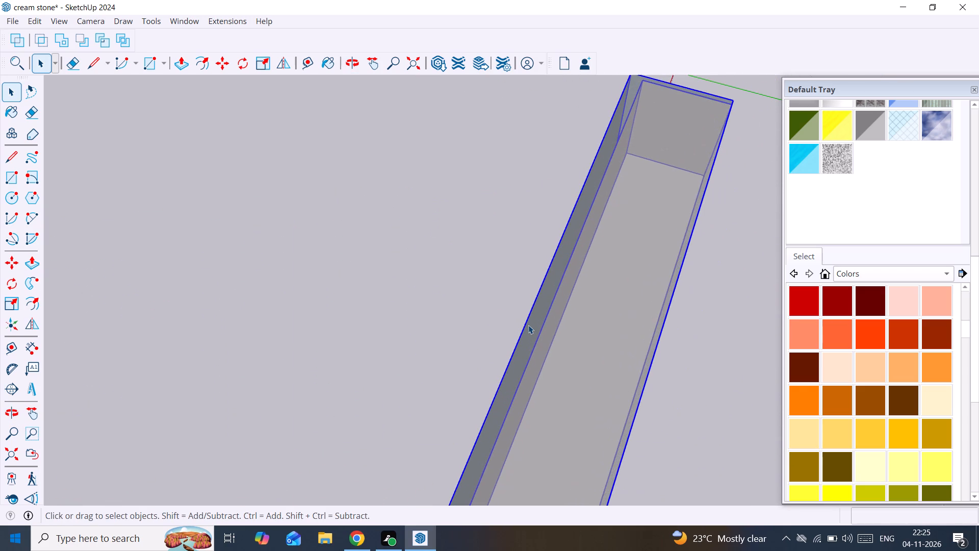
pyautogui.scroll(-4, 529, 326)
pyautogui.scroll(2, 542, 331)
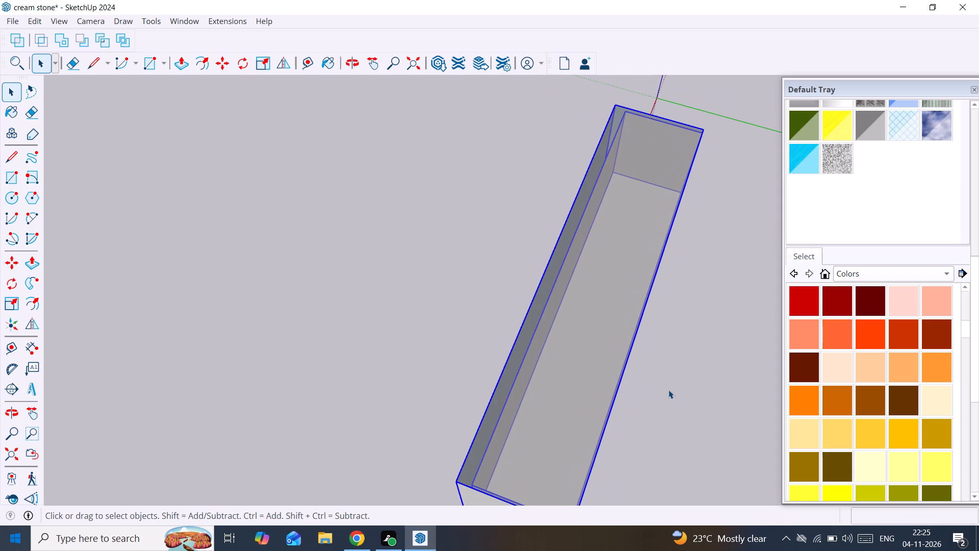
pyautogui.moveTo(668, 390); pyautogui.dragTo(471, 276, button='middle')
pyautogui.click(561, 428)
pyautogui.scroll(1, 494, 355)
pyautogui.moveTo(493, 354); pyautogui.dragTo(468, 270, button='middle')
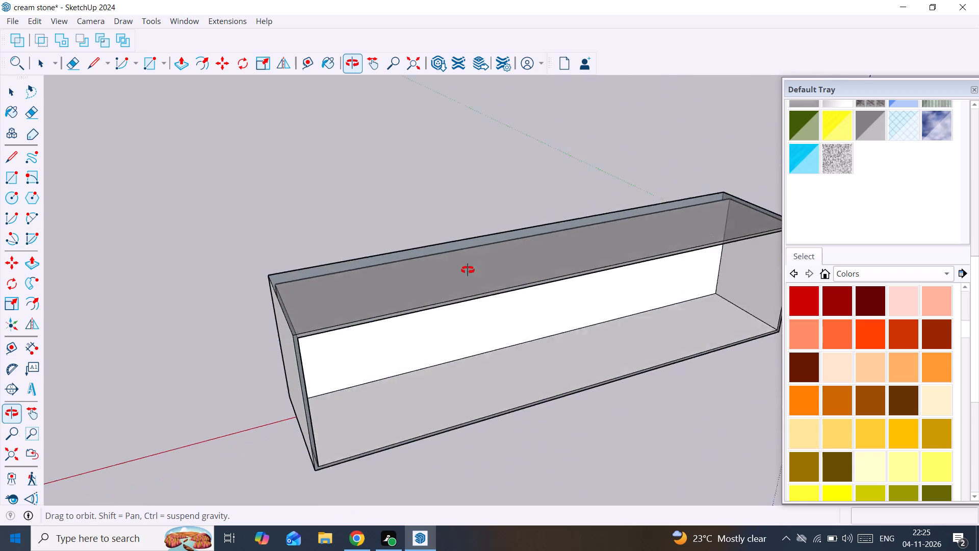
pyautogui.moveTo(468, 270); pyautogui.dragTo(400, 266, button='middle')
pyautogui.moveTo(281, 339); pyautogui.dragTo(424, 327, button='middle')
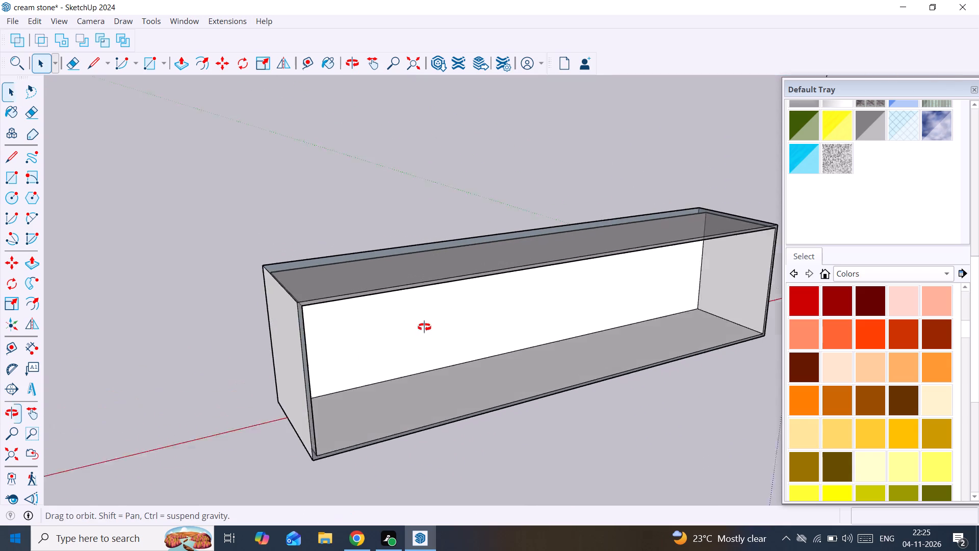
pyautogui.moveTo(424, 327); pyautogui.dragTo(335, 357, button='middle')
pyautogui.scroll(1, 343, 347)
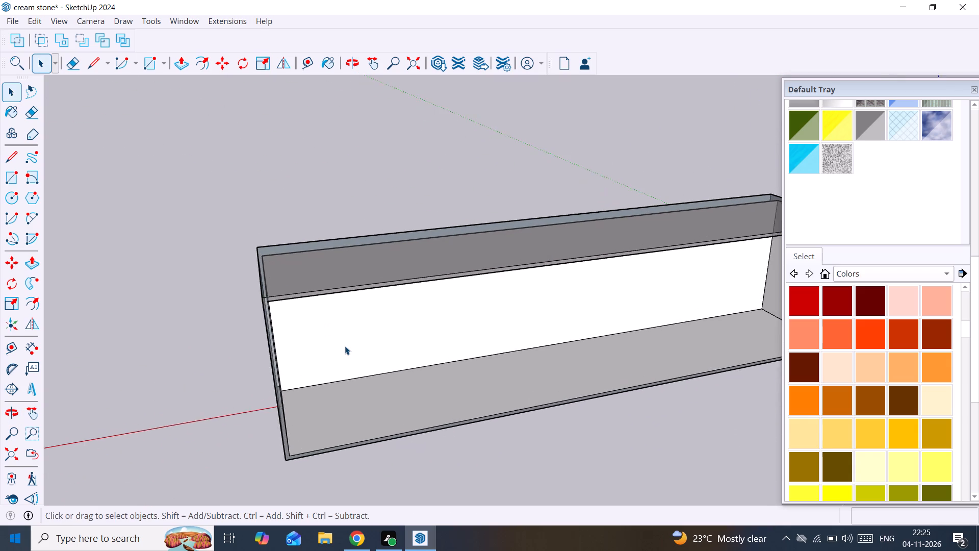
pyautogui.scroll(2, 345, 346)
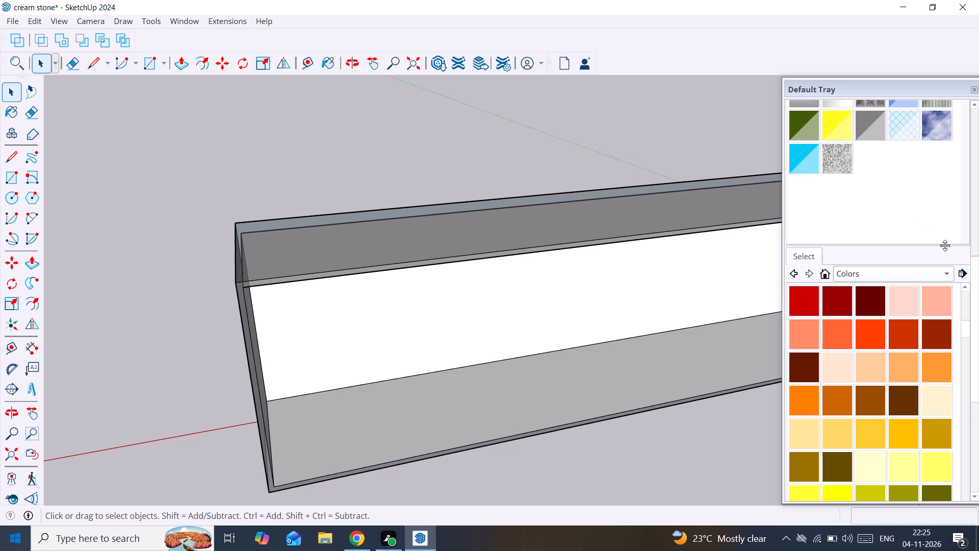
# Choose a colour collection in the second material browser for the counter's next finish.
pyautogui.click(950, 274)
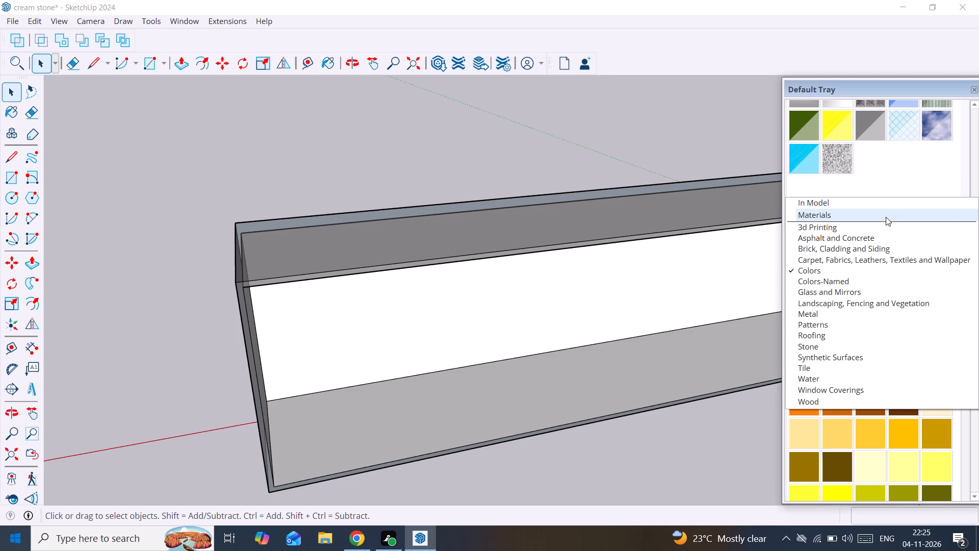
pyautogui.click(886, 276)
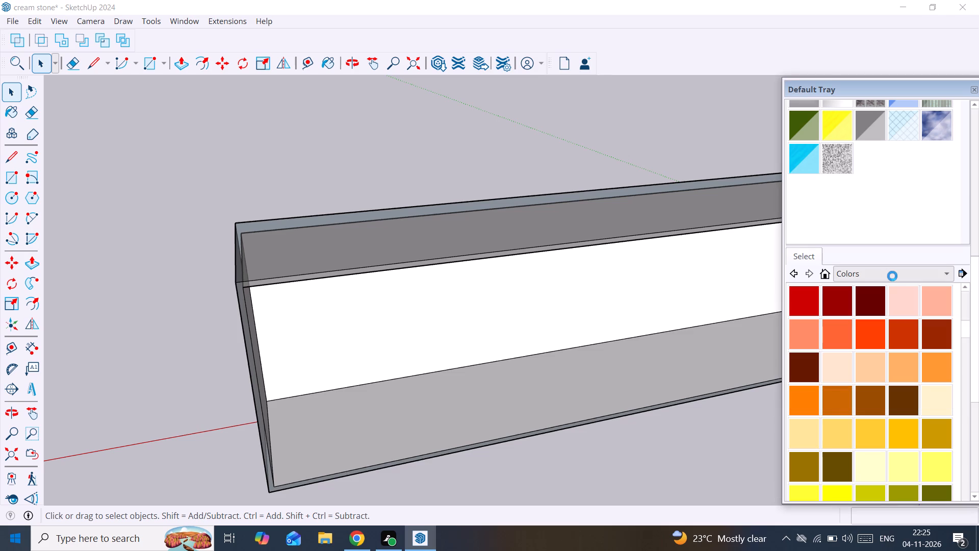
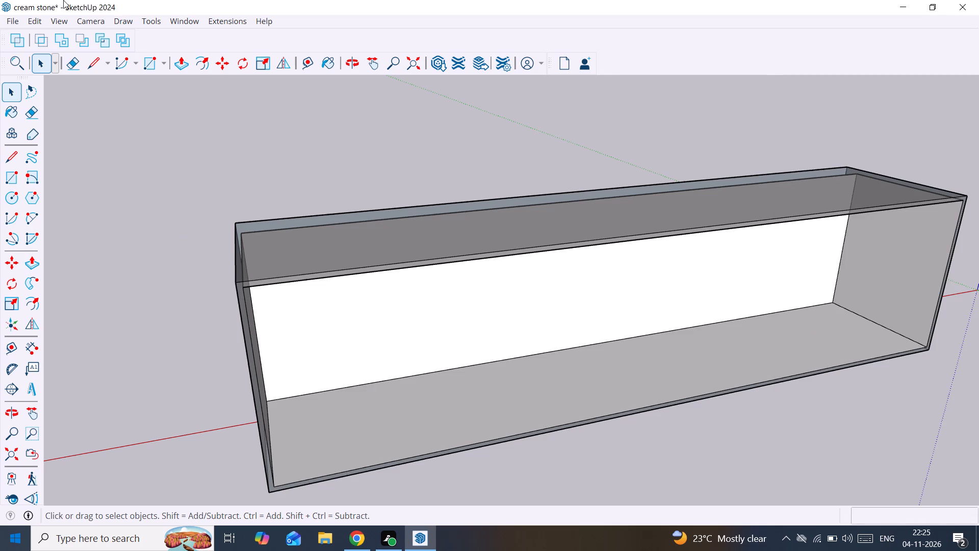
# Show the Default Tray so the materials browser is available beside the model.
pyautogui.click(66, 22)
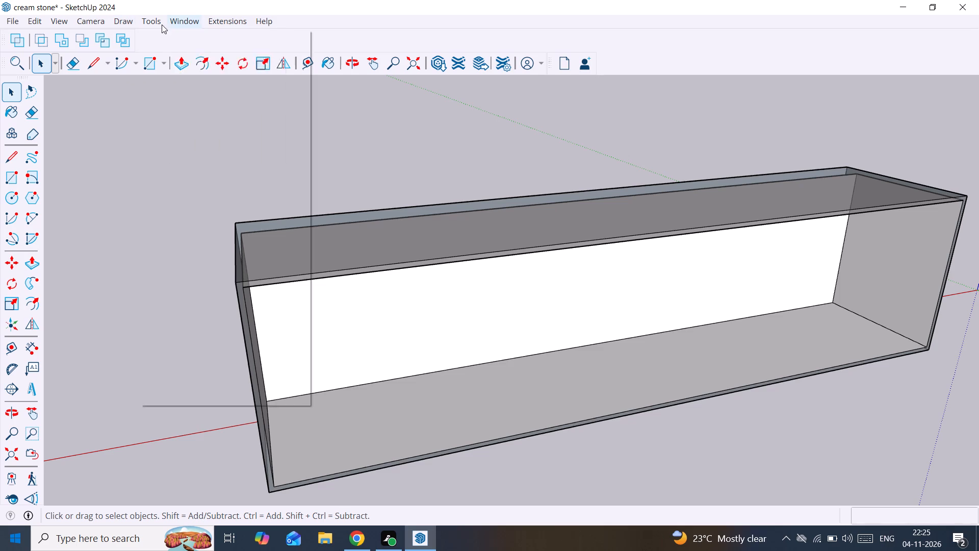
pyautogui.click(199, 33)
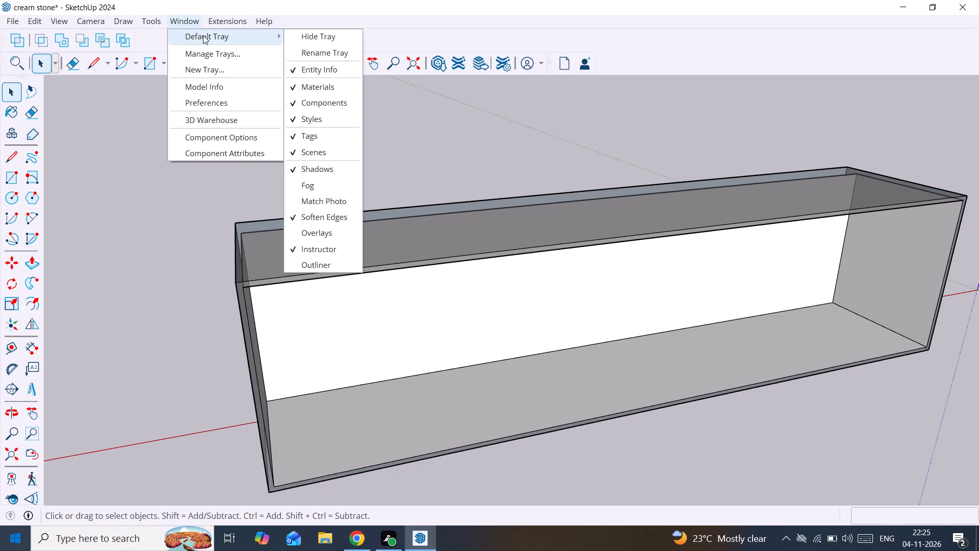
pyautogui.click(331, 42)
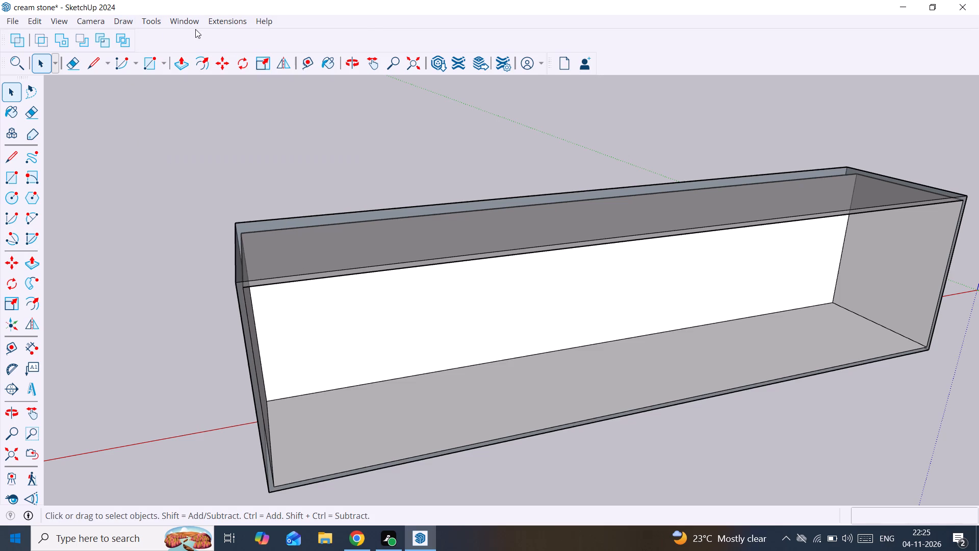
pyautogui.click(192, 26)
pyautogui.click(205, 32)
pyautogui.click(301, 37)
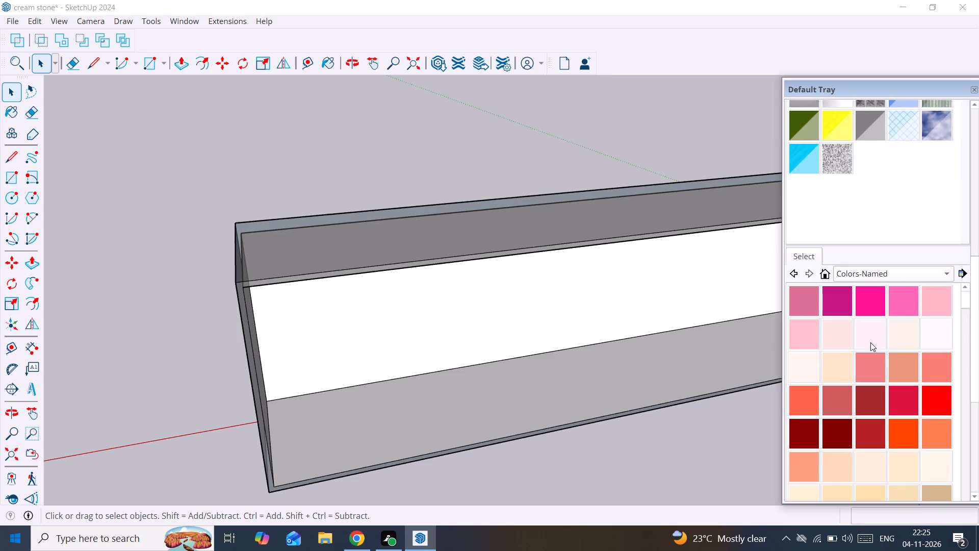
# Switch the materials browser from Colors-Named to the Colors library and find the white and grey swatches.
pyautogui.click(937, 271)
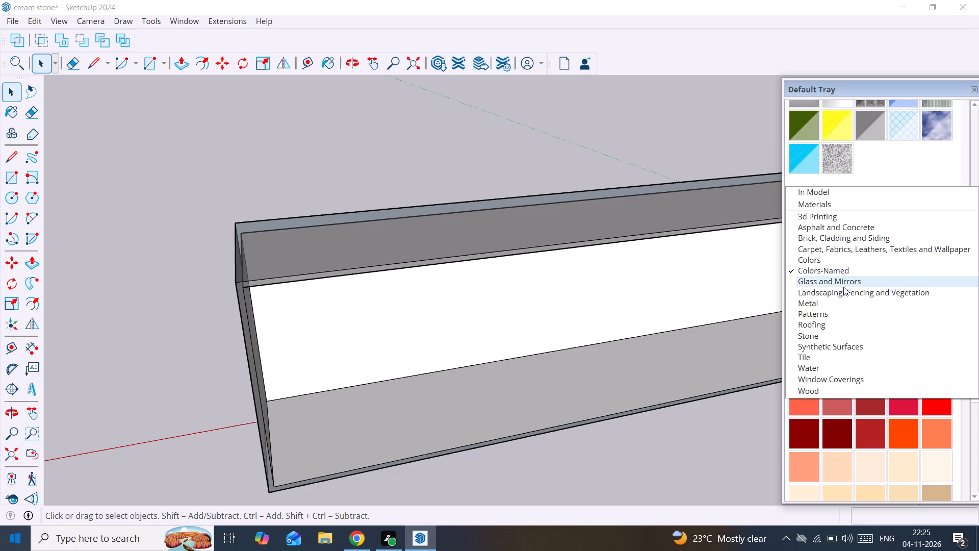
pyautogui.click(864, 256)
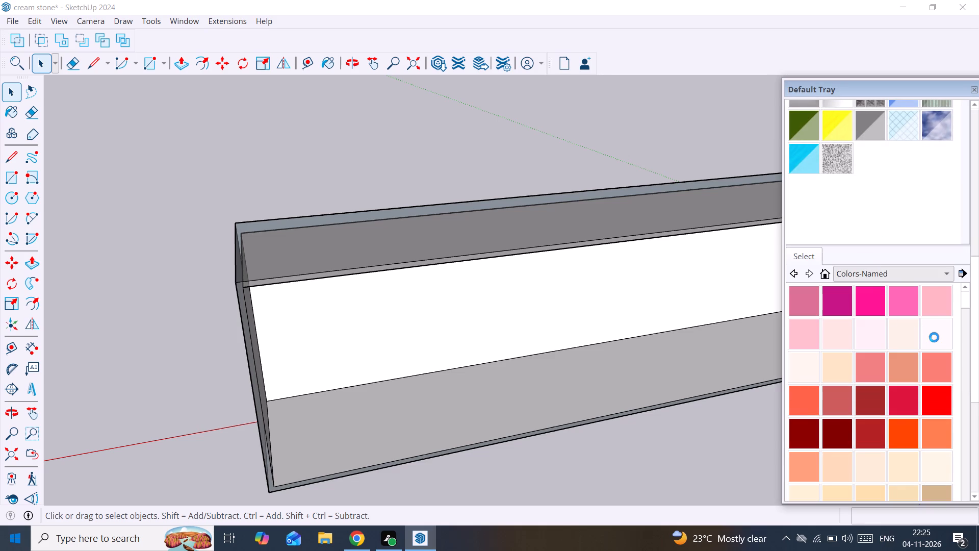
pyautogui.scroll(2, 864, 314)
pyautogui.scroll(-10, 888, 350)
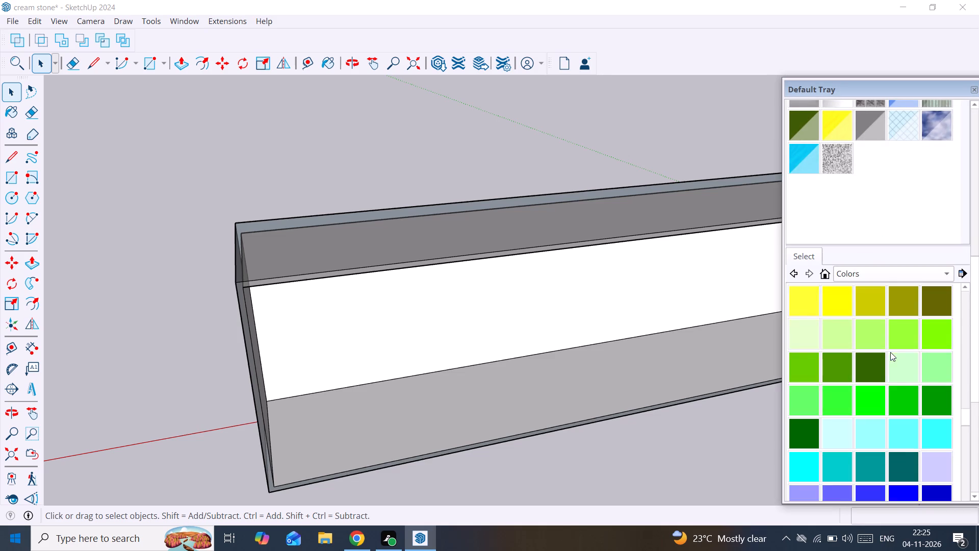
pyautogui.scroll(-13, 890, 352)
pyautogui.scroll(-4, 852, 393)
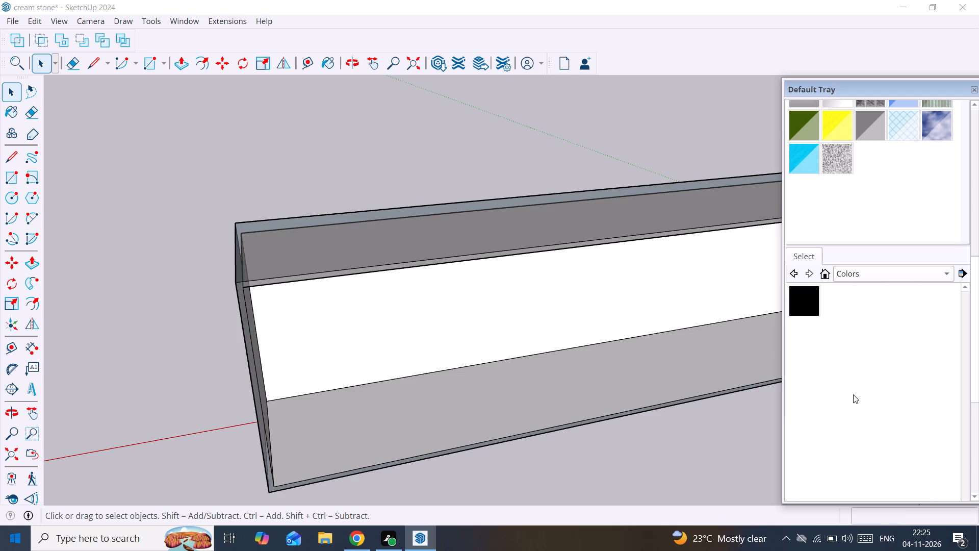
pyautogui.scroll(3, 853, 394)
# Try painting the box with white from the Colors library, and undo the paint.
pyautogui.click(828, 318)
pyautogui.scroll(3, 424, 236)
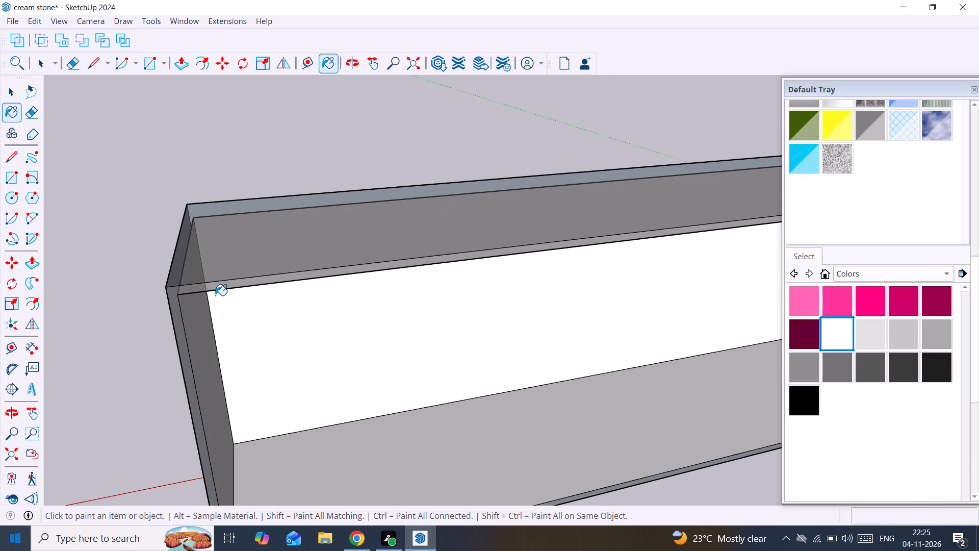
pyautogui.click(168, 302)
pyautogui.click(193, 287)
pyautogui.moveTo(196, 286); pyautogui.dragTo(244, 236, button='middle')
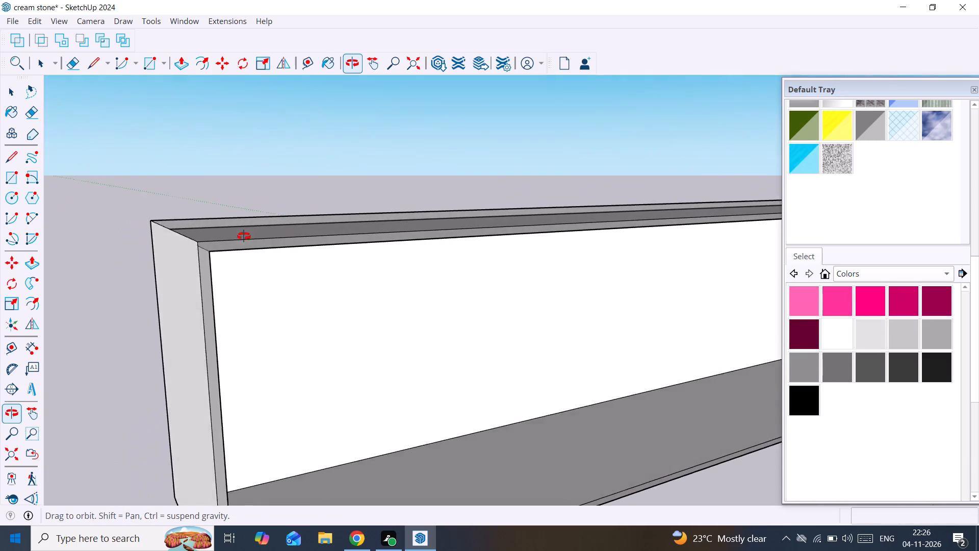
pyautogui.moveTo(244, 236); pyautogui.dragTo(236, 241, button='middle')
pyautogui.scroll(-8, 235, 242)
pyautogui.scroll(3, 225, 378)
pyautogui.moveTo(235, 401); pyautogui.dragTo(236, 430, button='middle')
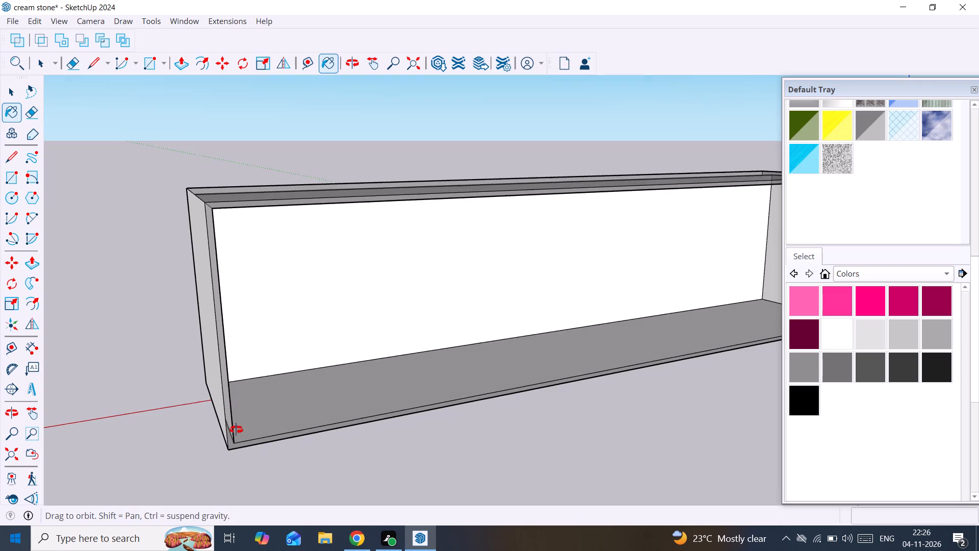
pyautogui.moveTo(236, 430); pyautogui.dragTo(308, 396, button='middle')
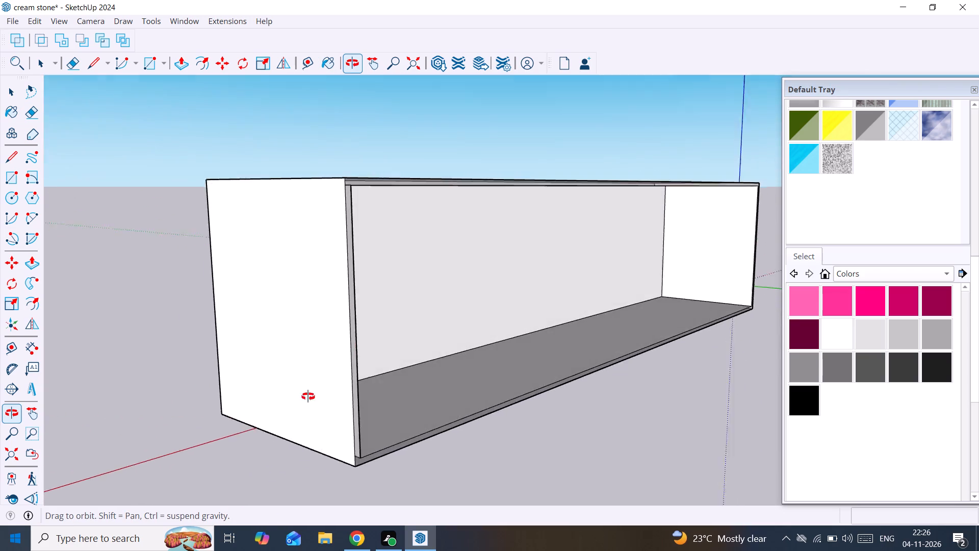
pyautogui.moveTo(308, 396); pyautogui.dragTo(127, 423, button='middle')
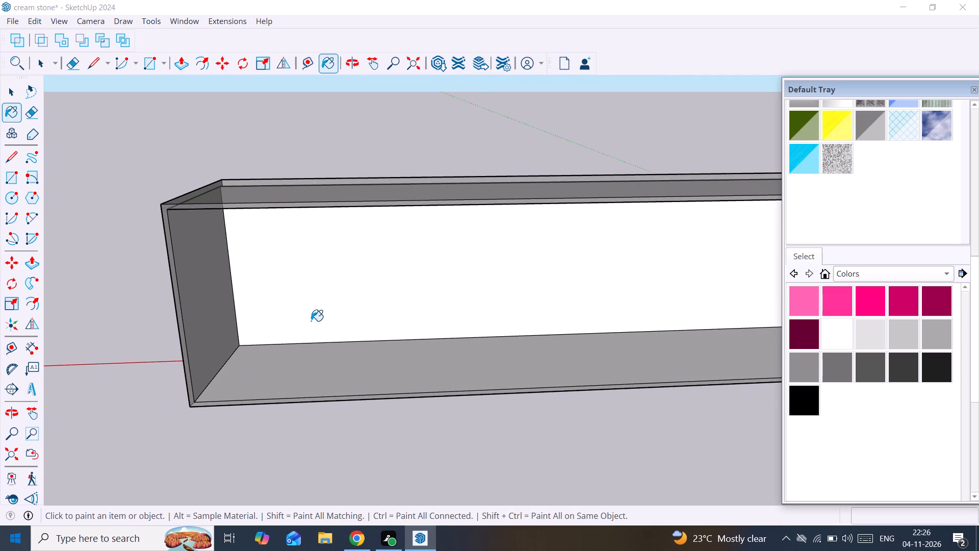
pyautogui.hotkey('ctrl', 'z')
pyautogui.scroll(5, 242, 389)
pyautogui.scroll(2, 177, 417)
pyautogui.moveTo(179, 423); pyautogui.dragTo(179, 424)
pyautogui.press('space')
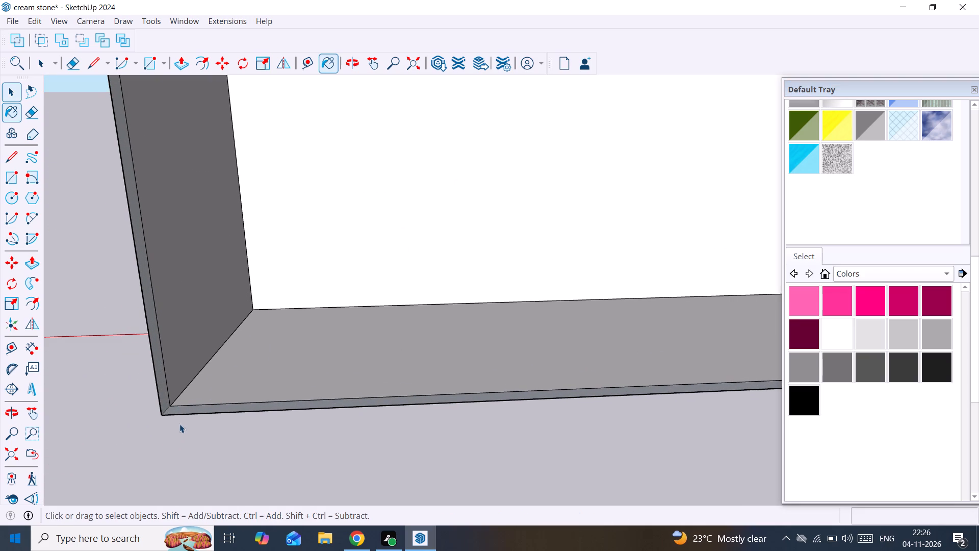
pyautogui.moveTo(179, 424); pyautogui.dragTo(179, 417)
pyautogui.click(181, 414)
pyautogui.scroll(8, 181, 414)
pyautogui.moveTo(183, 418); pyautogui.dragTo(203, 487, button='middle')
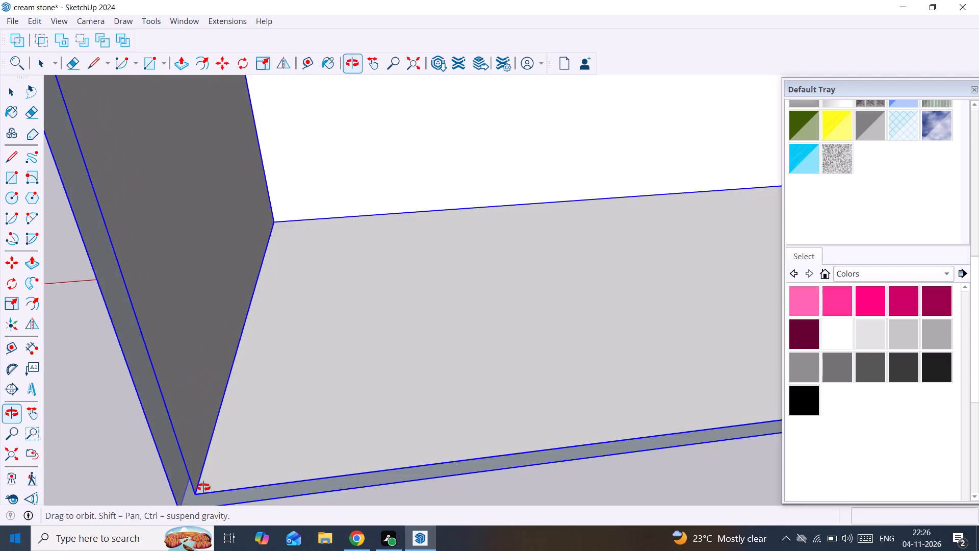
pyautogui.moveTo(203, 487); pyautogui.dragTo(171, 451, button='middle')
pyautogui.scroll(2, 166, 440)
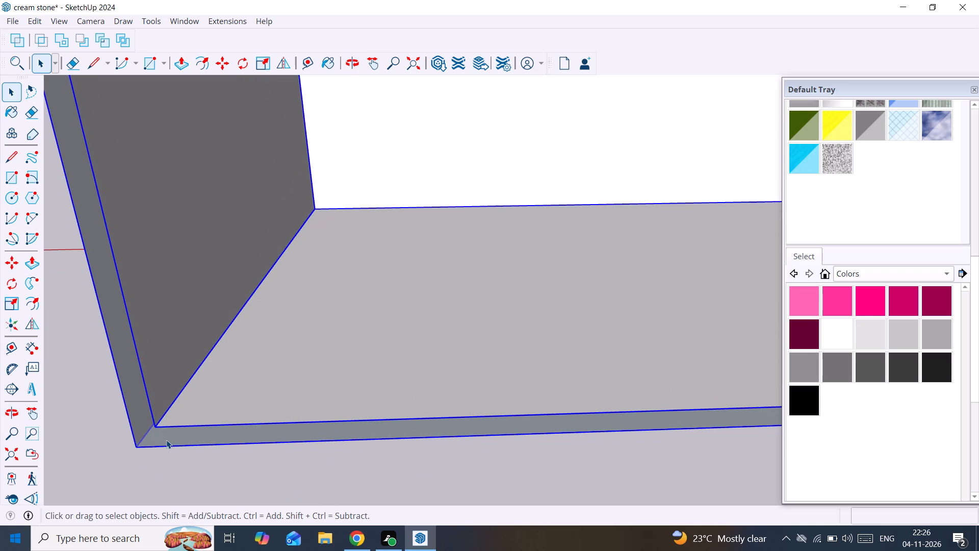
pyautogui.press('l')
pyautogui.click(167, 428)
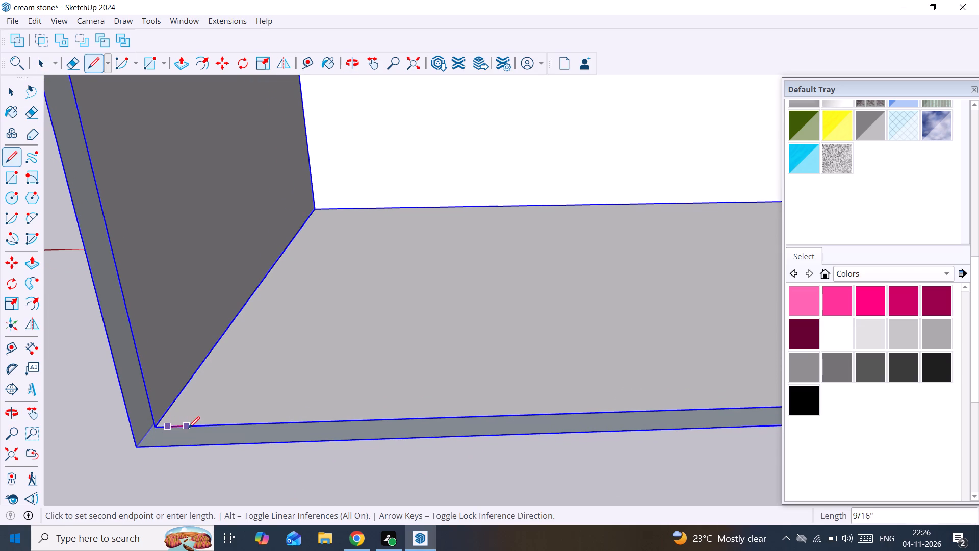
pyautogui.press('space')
# Open the box group and paint only its front rim face with white from the Colors library.
pyautogui.doubleClick(189, 428)
pyautogui.click(190, 429)
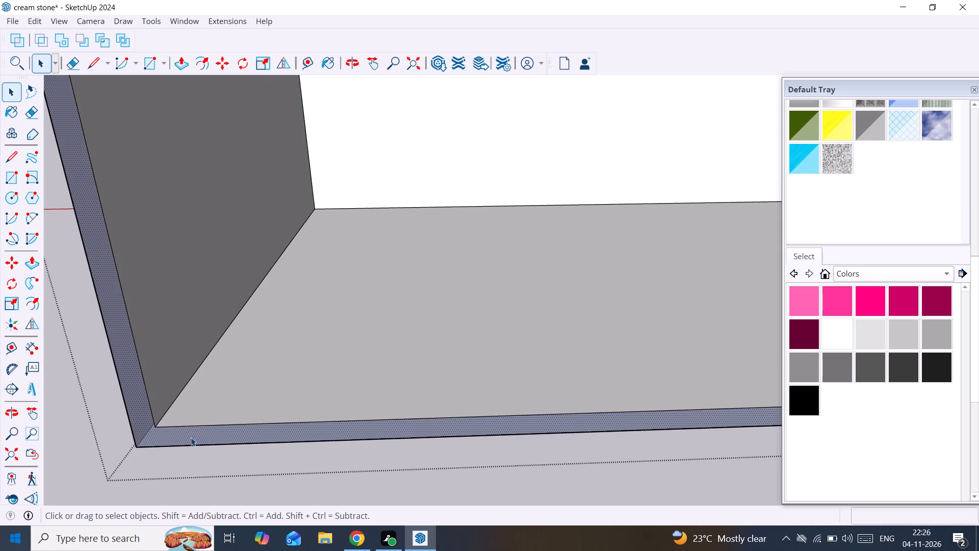
pyautogui.scroll(-9, 191, 438)
pyautogui.moveTo(190, 439); pyautogui.dragTo(341, 438, button='middle')
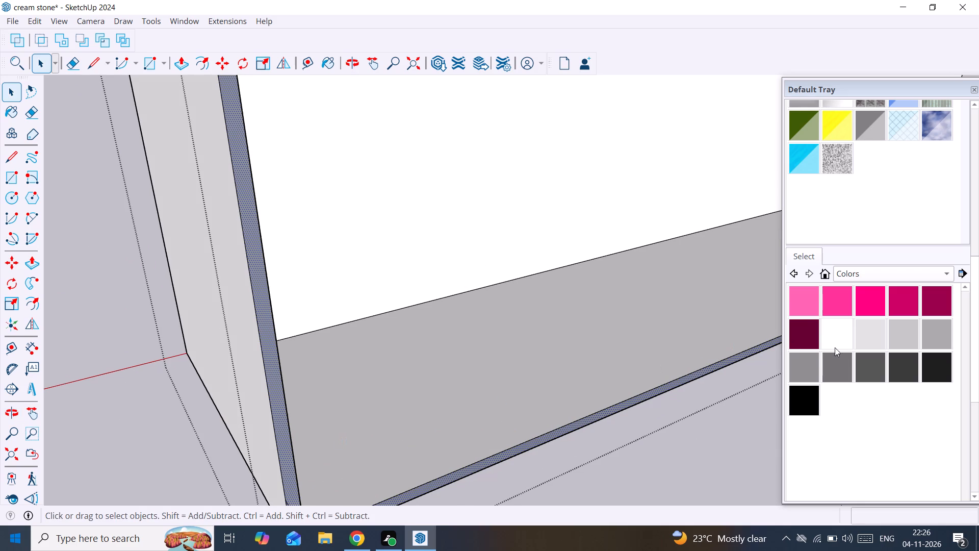
pyautogui.click(840, 343)
pyautogui.click(269, 319)
pyautogui.scroll(-4, 267, 319)
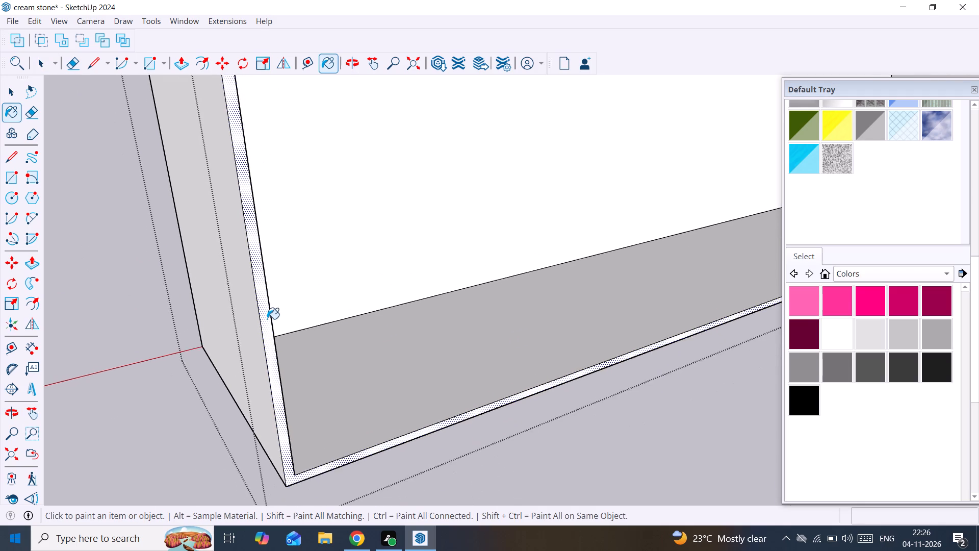
pyautogui.scroll(-6, 267, 319)
pyautogui.press('space')
pyautogui.scroll(-4, 399, 296)
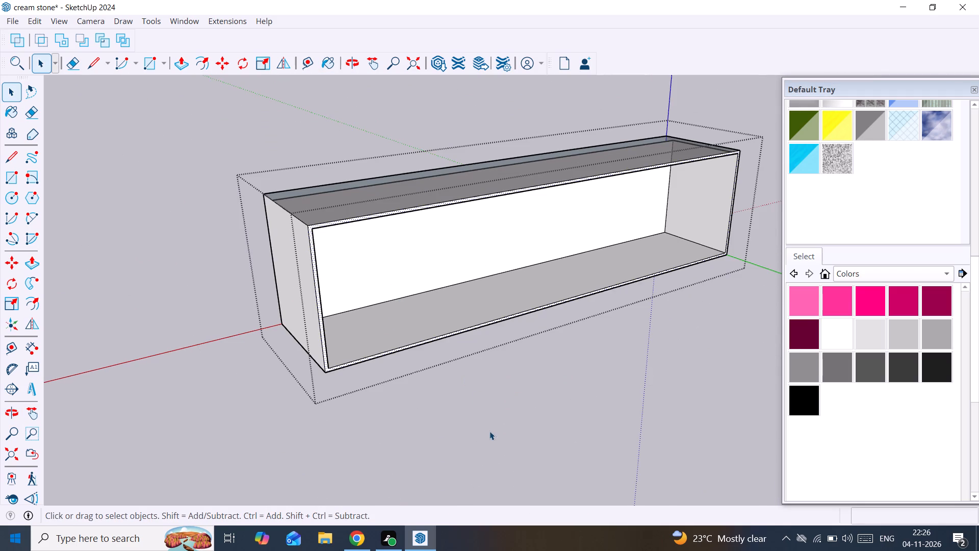
pyautogui.click(489, 433)
# Select the inner back face inside the box group and place a guide line 18 mm in from the top back edge.
pyautogui.moveTo(491, 278); pyautogui.dragTo(398, 463, button='middle')
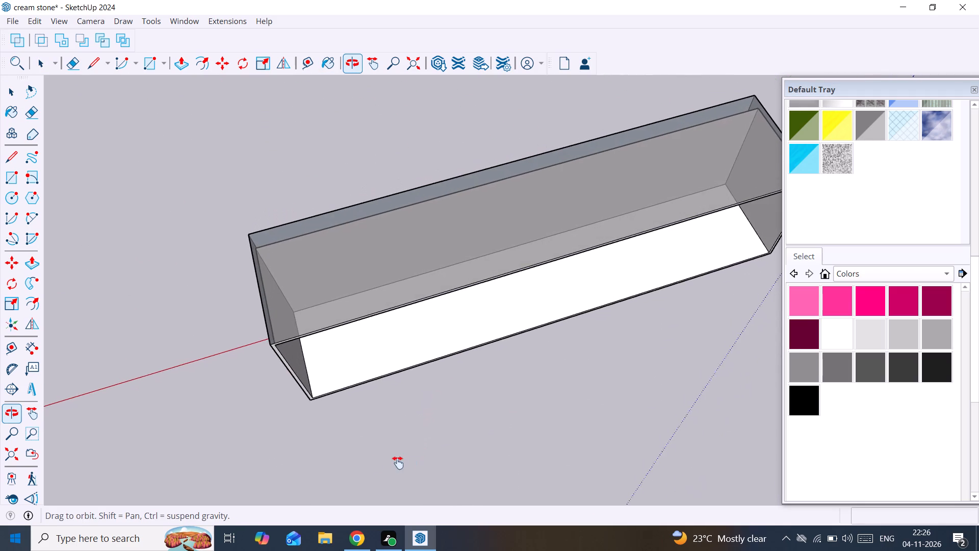
pyautogui.moveTo(398, 463); pyautogui.dragTo(370, 457, button='middle')
pyautogui.scroll(2, 428, 303)
pyautogui.moveTo(432, 292); pyautogui.dragTo(462, 378, button='middle')
pyautogui.moveTo(461, 373); pyautogui.dragTo(457, 233, button='middle')
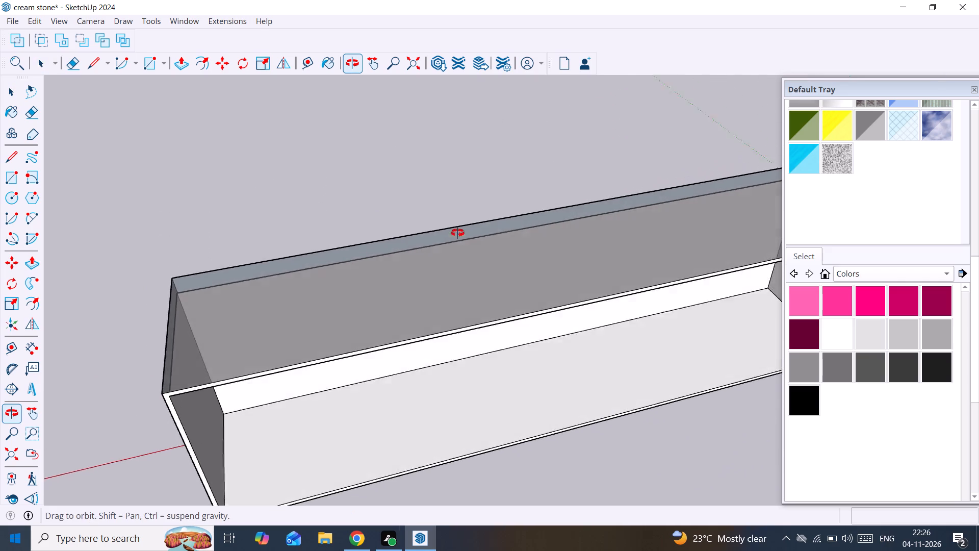
pyautogui.moveTo(457, 233); pyautogui.dragTo(458, 197, button='middle')
pyautogui.click(460, 321)
pyautogui.tripleClick(460, 321)
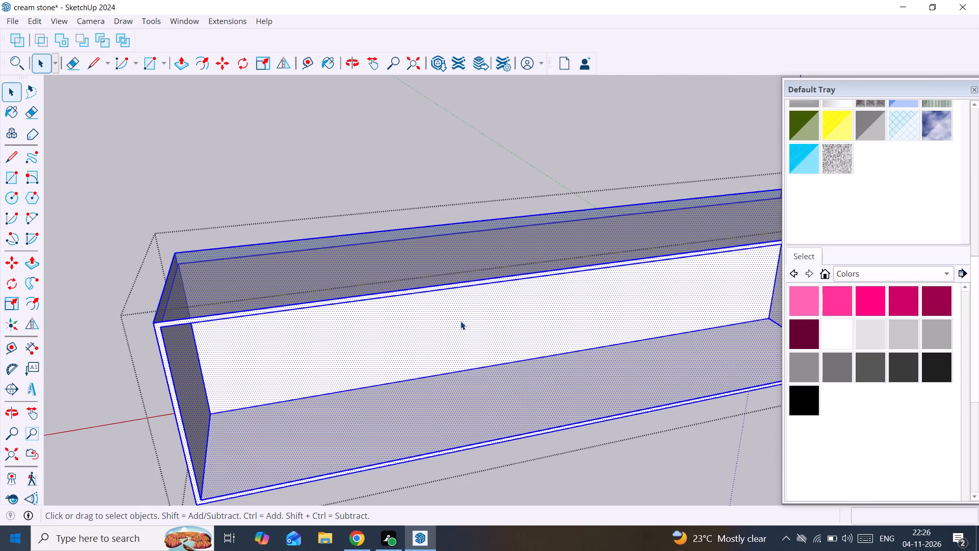
pyautogui.click(460, 321)
pyautogui.moveTo(460, 327); pyautogui.dragTo(455, 464, button='middle')
pyautogui.scroll(2, 419, 227)
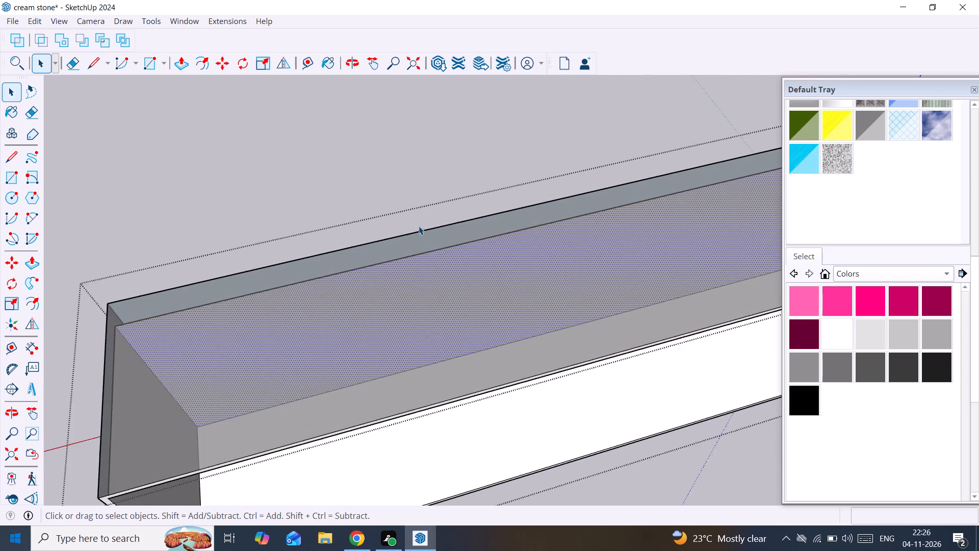
pyautogui.moveTo(419, 226); pyautogui.dragTo(433, 275, button='middle')
pyautogui.press('t')
pyautogui.click(451, 239)
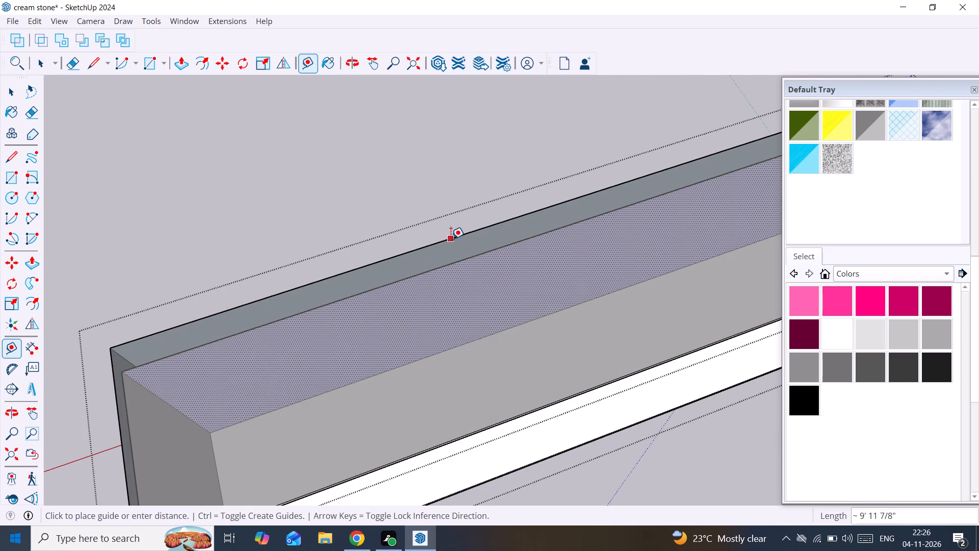
pyautogui.write('18mm')
pyautogui.press('Return')
pyautogui.press('space')
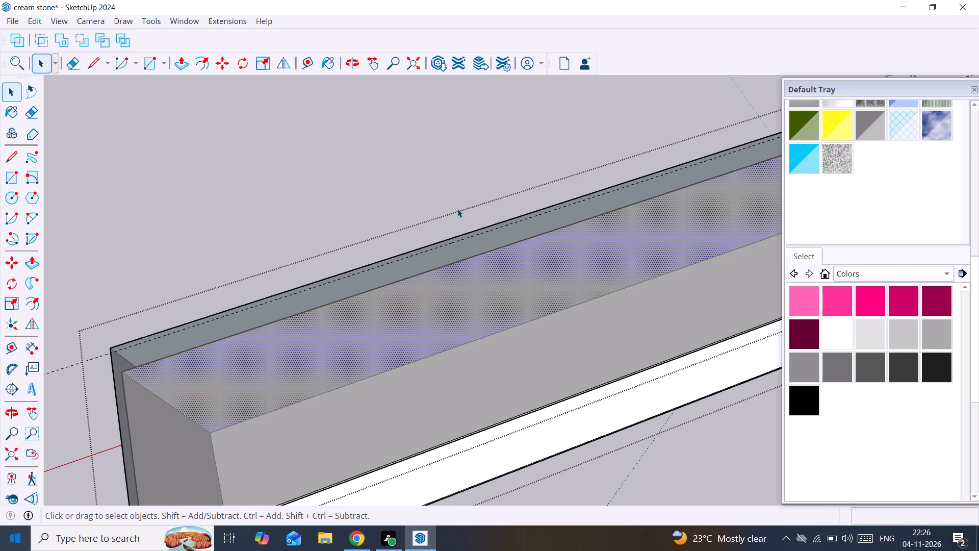
# Push the box's inner back face 2 13/16" outward to the 18 mm guide line, and leave the group.
pyautogui.moveTo(502, 226); pyautogui.dragTo(483, 35, button='middle')
pyautogui.click(482, 276)
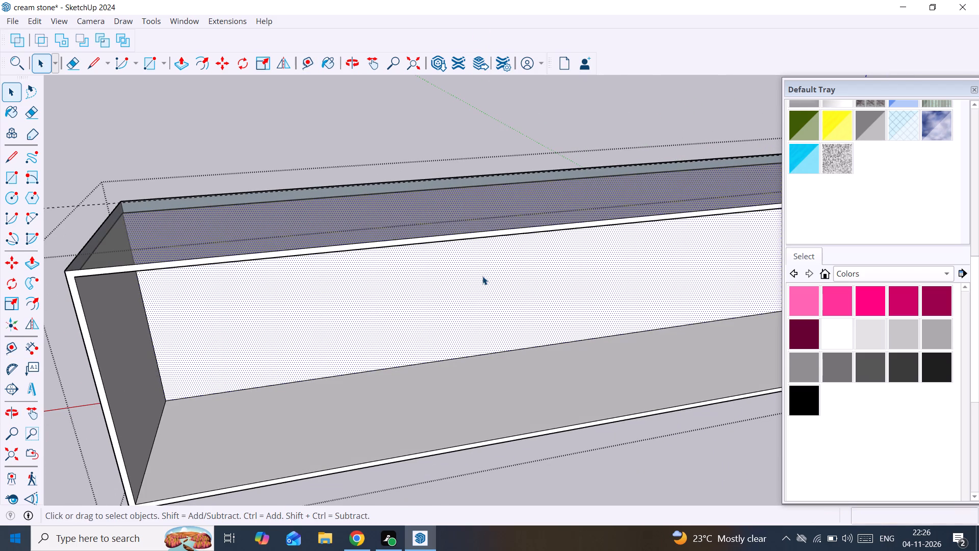
pyautogui.press('p')
pyautogui.moveTo(482, 276); pyautogui.dragTo(609, 312, button='middle')
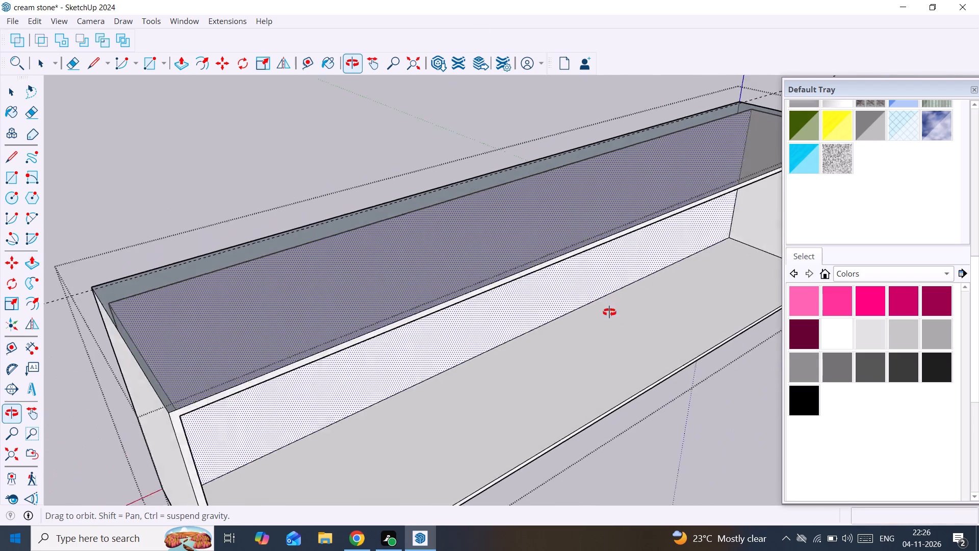
pyautogui.moveTo(609, 312); pyautogui.dragTo(631, 317, button='middle')
pyautogui.click(548, 282)
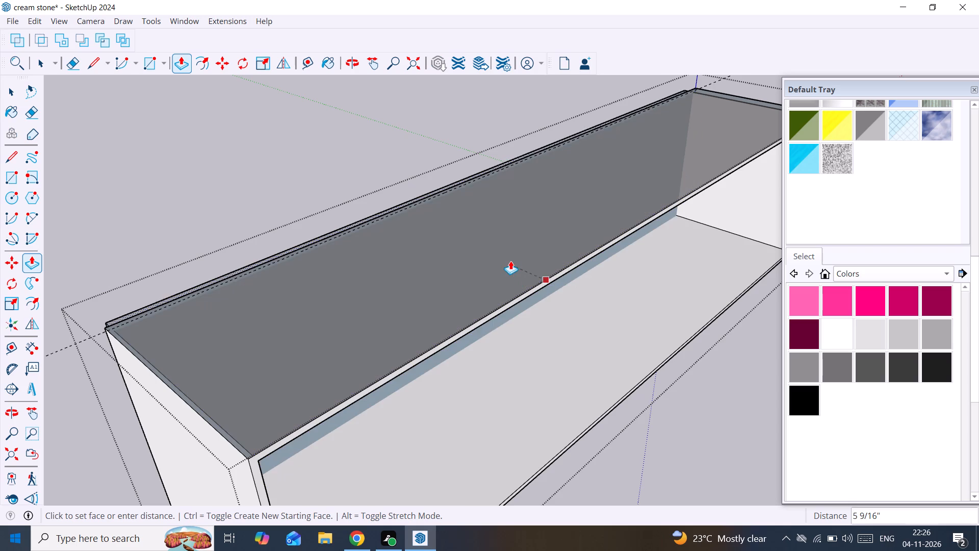
pyautogui.click(525, 277)
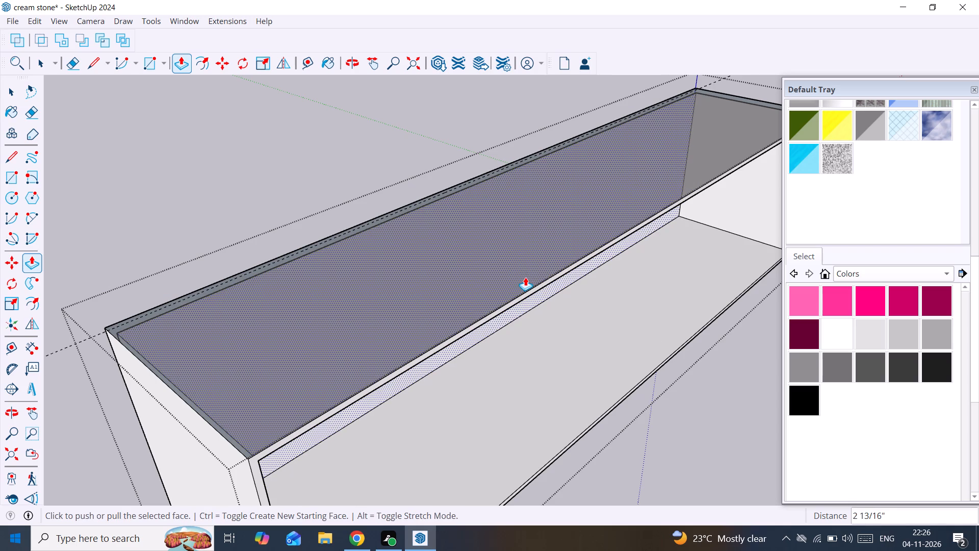
pyautogui.press('space')
pyautogui.click(262, 198)
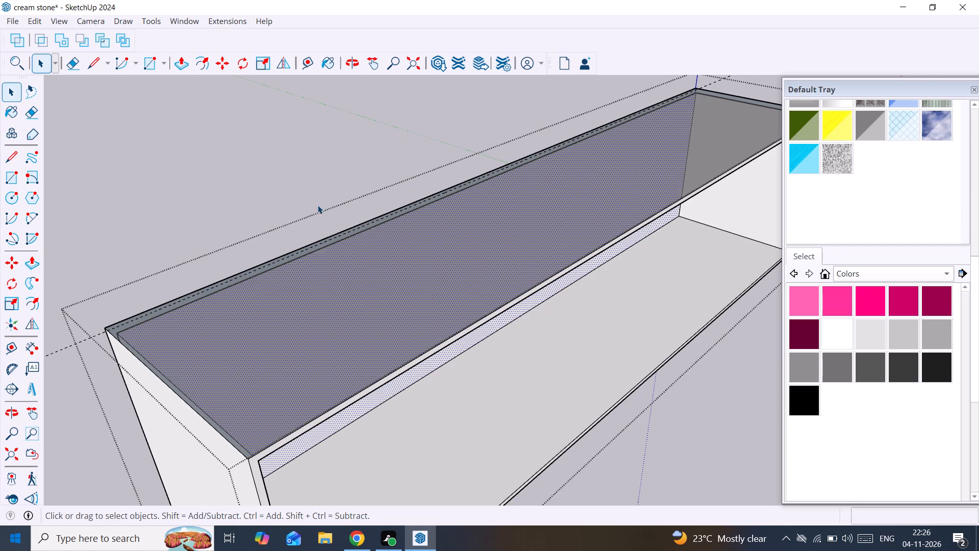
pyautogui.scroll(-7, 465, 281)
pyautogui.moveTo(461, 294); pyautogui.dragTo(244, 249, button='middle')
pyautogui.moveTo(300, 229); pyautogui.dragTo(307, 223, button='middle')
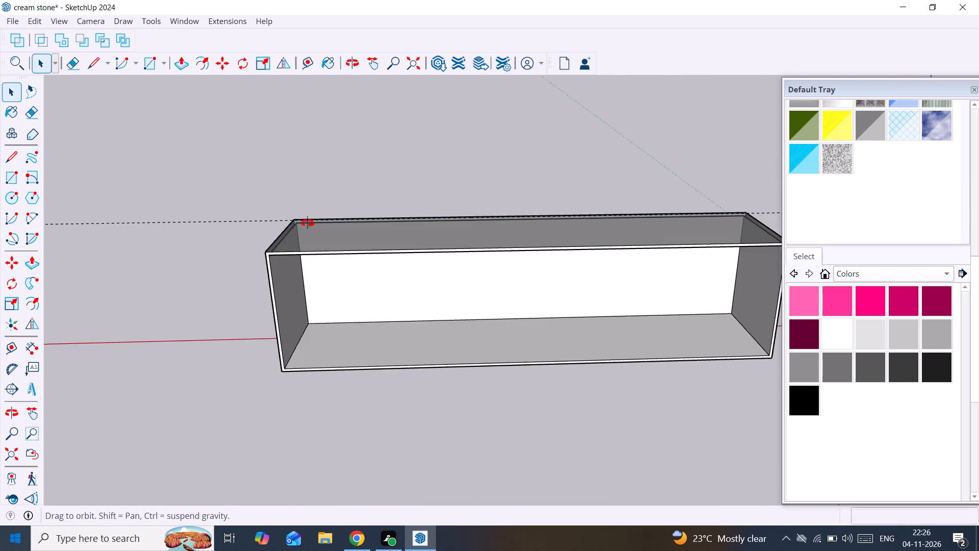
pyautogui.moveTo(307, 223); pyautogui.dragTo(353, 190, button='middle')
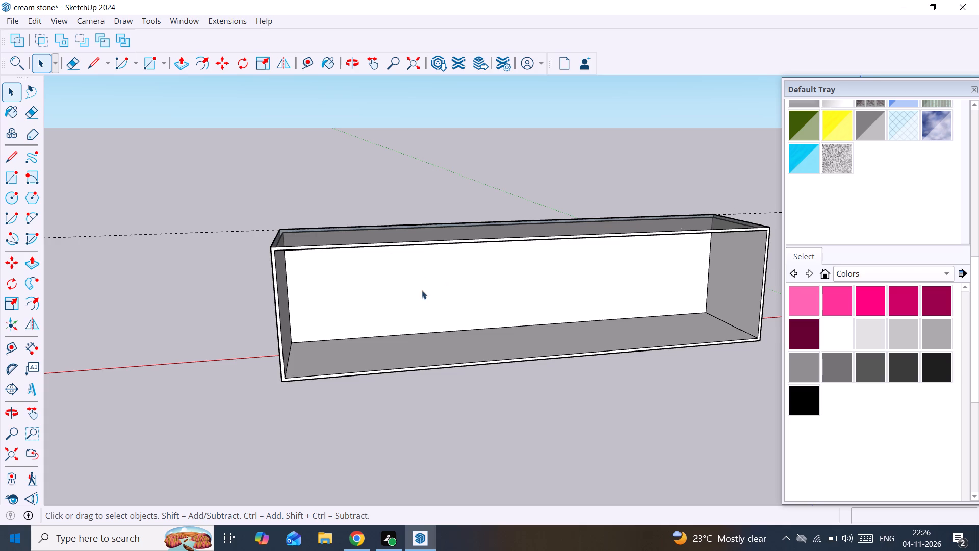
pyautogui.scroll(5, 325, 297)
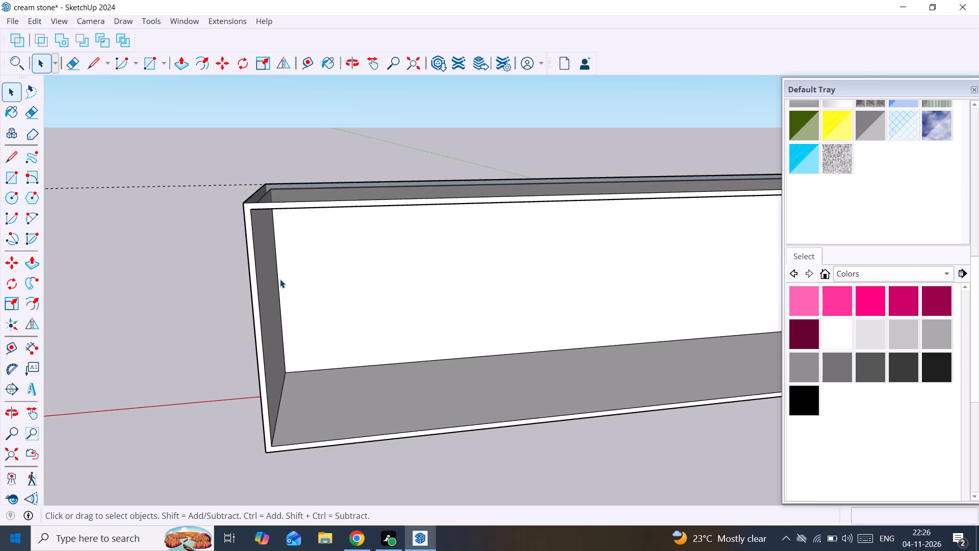
# Open the box group and copy its inner end face farthest from the origin along the box to the opposite inner corner.
pyautogui.click(271, 295)
pyautogui.doubleClick(270, 295)
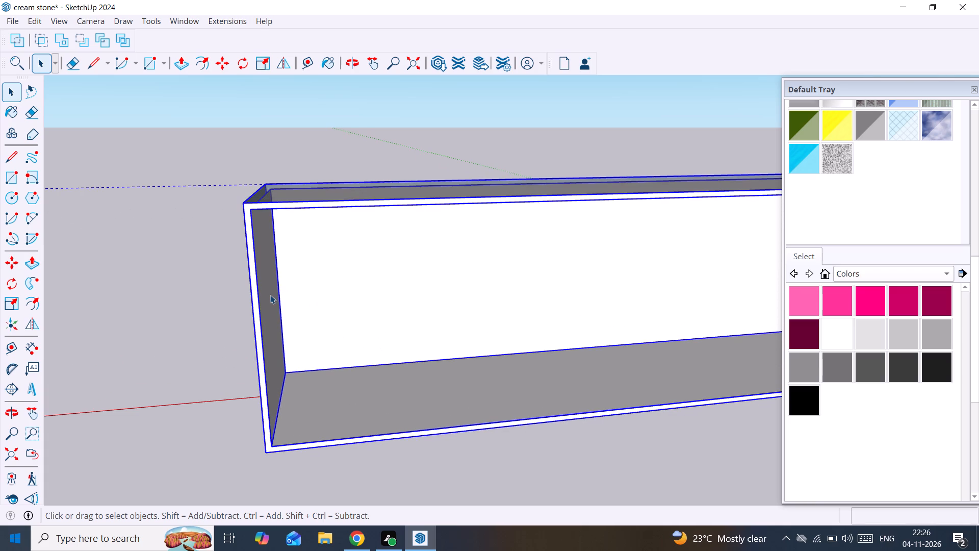
pyautogui.click(268, 294)
pyautogui.scroll(2, 268, 294)
pyautogui.moveTo(265, 292); pyautogui.dragTo(224, 276, button='middle')
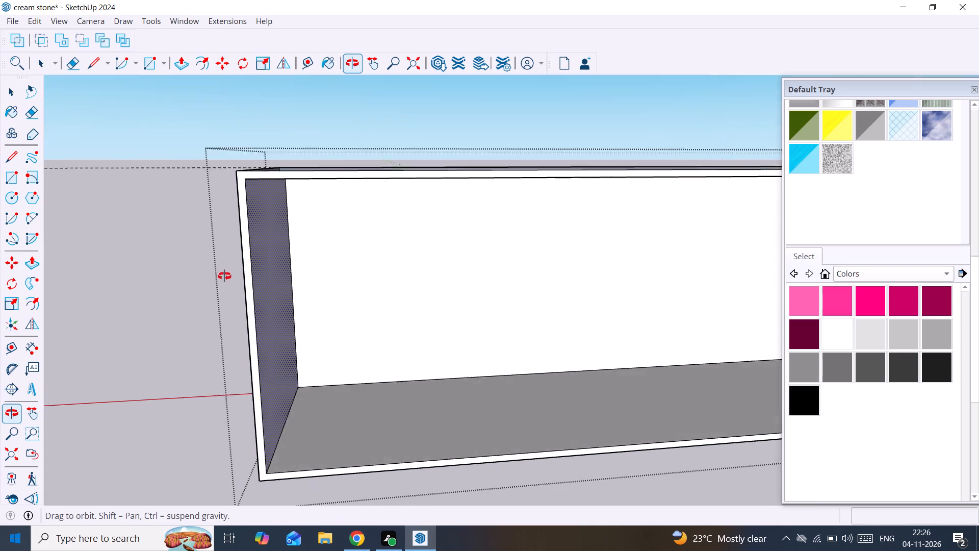
pyautogui.moveTo(224, 276); pyautogui.dragTo(202, 273, button='middle')
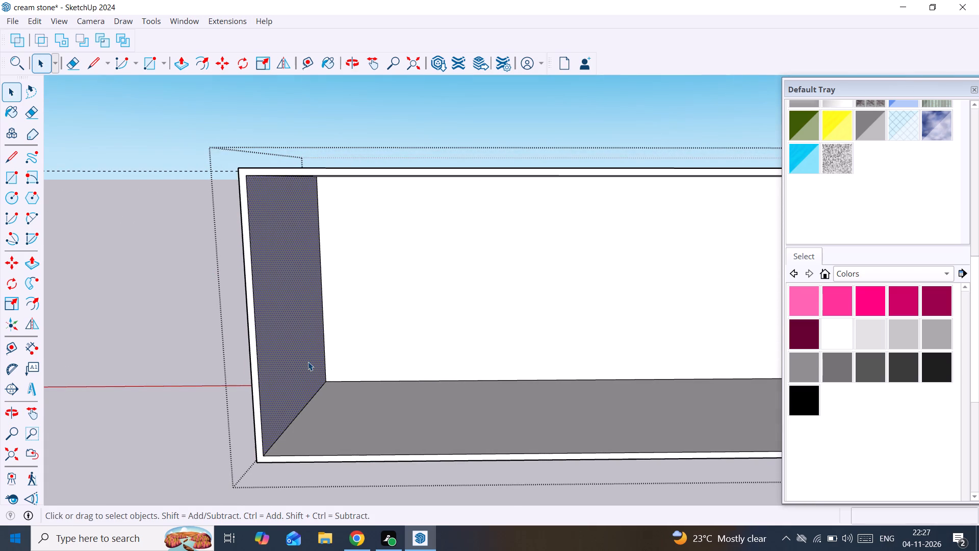
pyautogui.press('m')
pyautogui.click(327, 382)
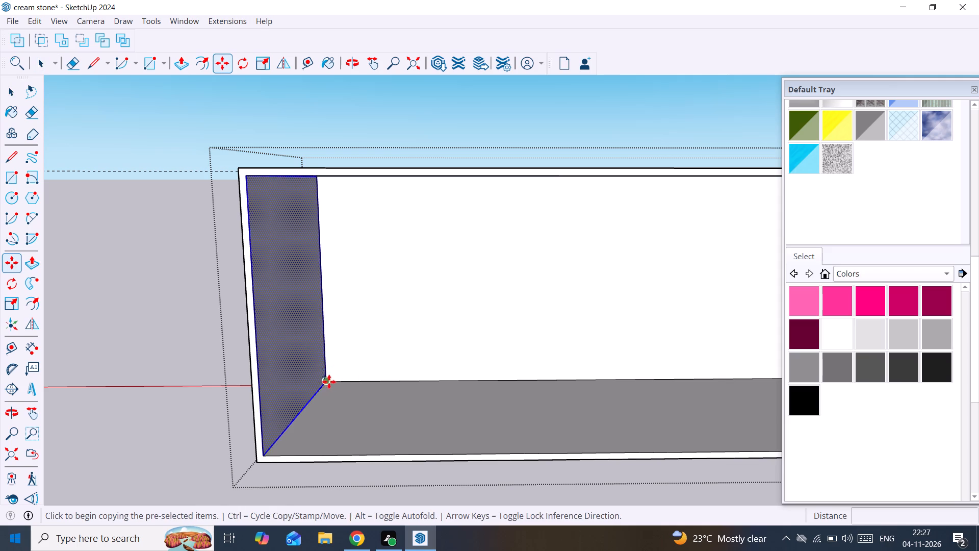
pyautogui.scroll(-12, 571, 367)
pyautogui.keyDown('shift'); pyautogui.moveTo(561, 364); pyautogui.dragTo(453, 371, button='middle'); pyautogui.keyUp('shift')
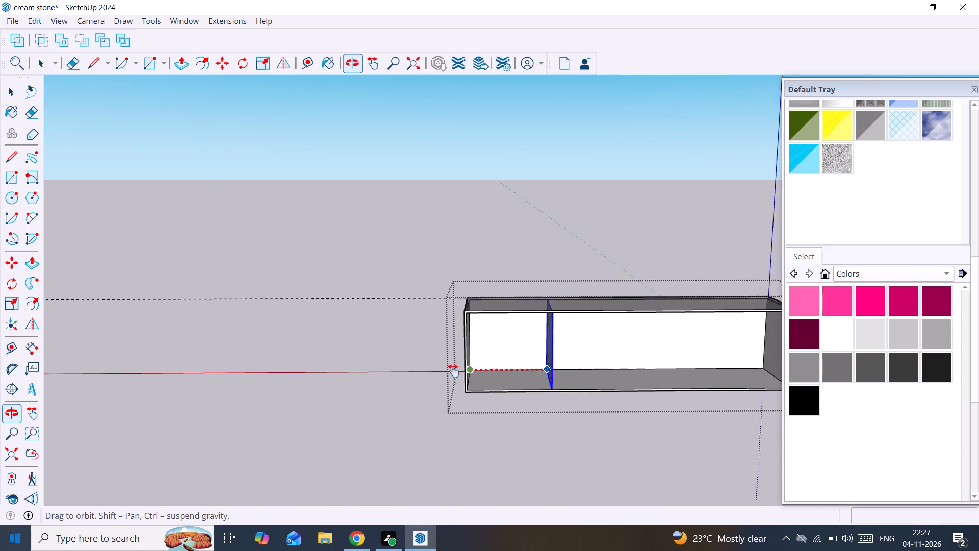
pyautogui.keyDown('shift'); pyautogui.moveTo(453, 371); pyautogui.dragTo(396, 378, button='middle'); pyautogui.keyUp('shift')
pyautogui.scroll(3, 563, 376)
pyautogui.moveTo(576, 379); pyautogui.dragTo(633, 382, button='middle')
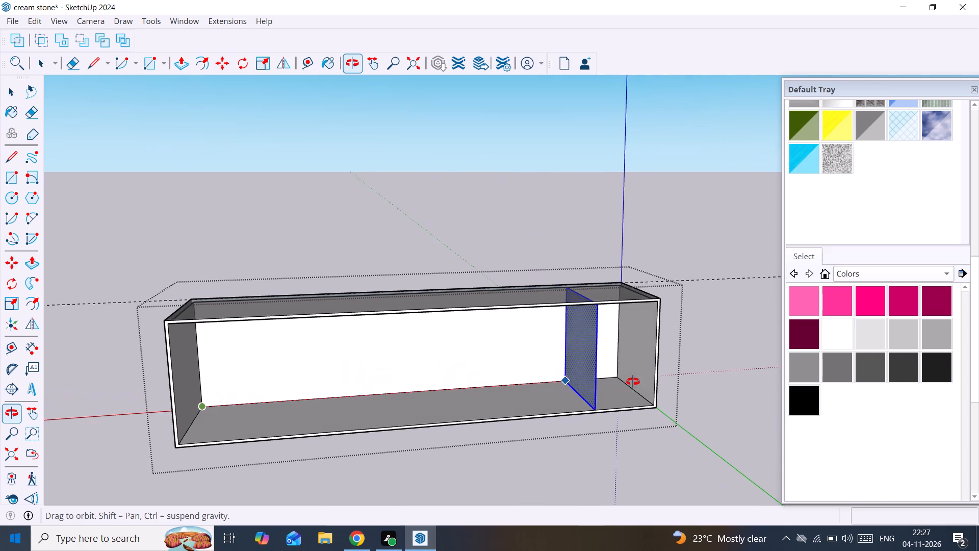
pyautogui.moveTo(633, 382); pyautogui.dragTo(633, 382, button='middle')
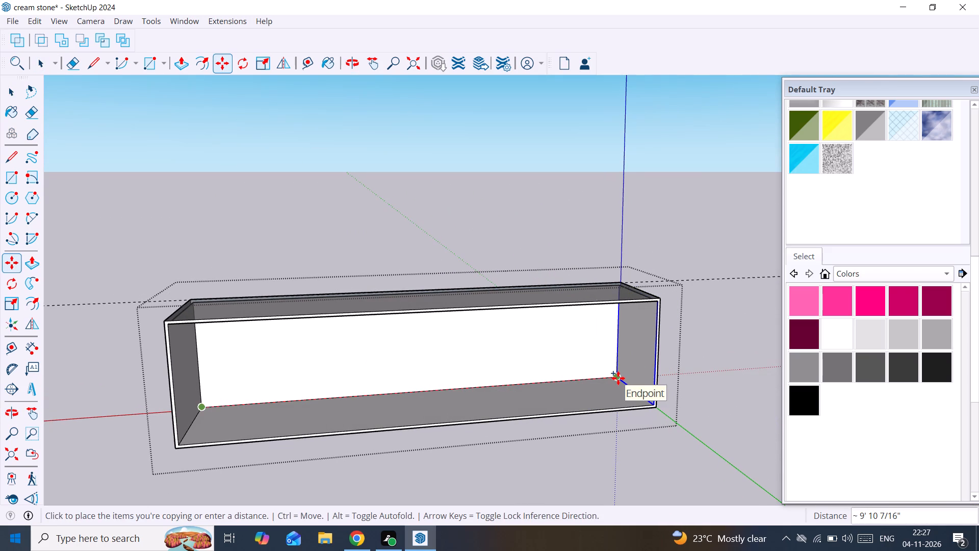
pyautogui.click(618, 378)
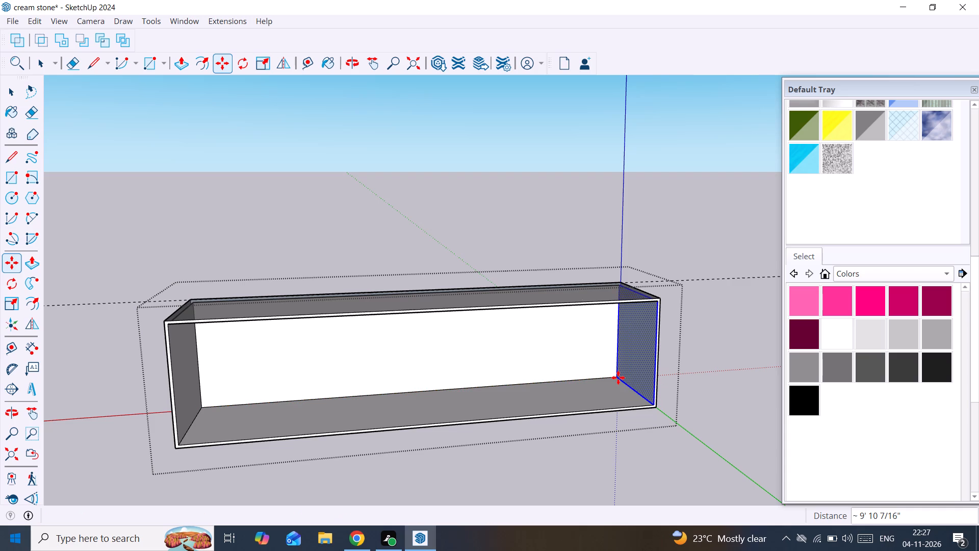
# Divide the copied end face's distance by 4 to array evenly spaced partition faces along the box.
pyautogui.hotkey('ctrl', '/')
pyautogui.press('4')
pyautogui.press('Return')
pyautogui.press('space')
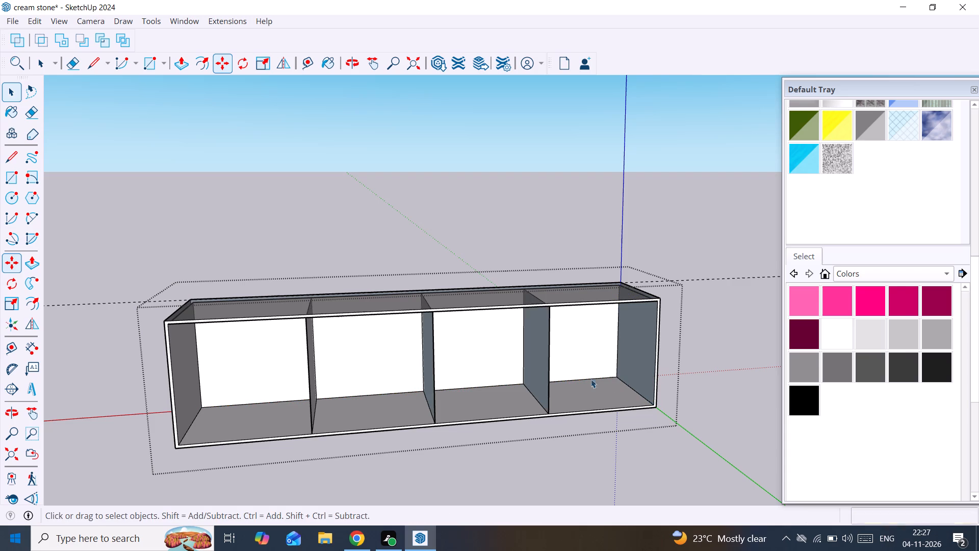
# Delete the copied face lying on the inner end nearest the origin.
pyautogui.click(627, 346)
pyautogui.click(627, 346)
pyautogui.press('Delete')
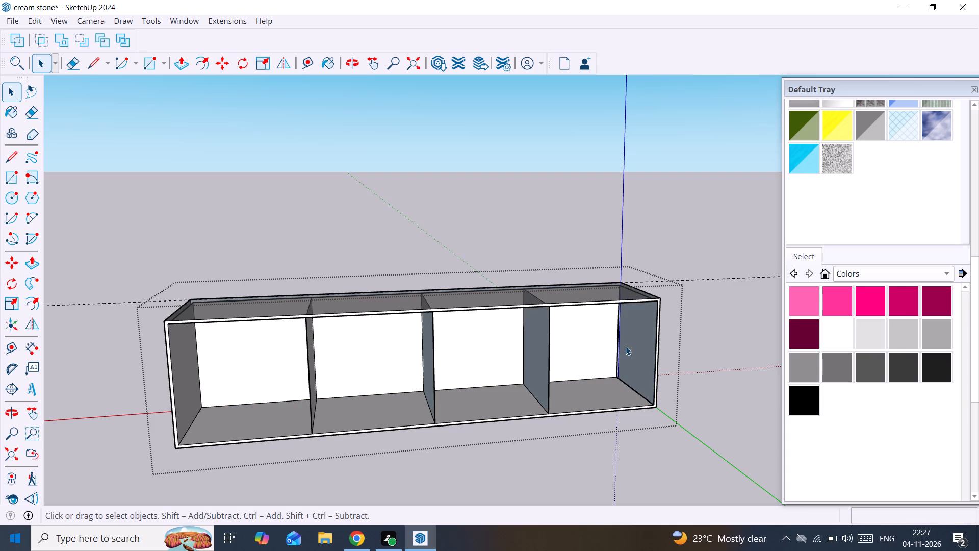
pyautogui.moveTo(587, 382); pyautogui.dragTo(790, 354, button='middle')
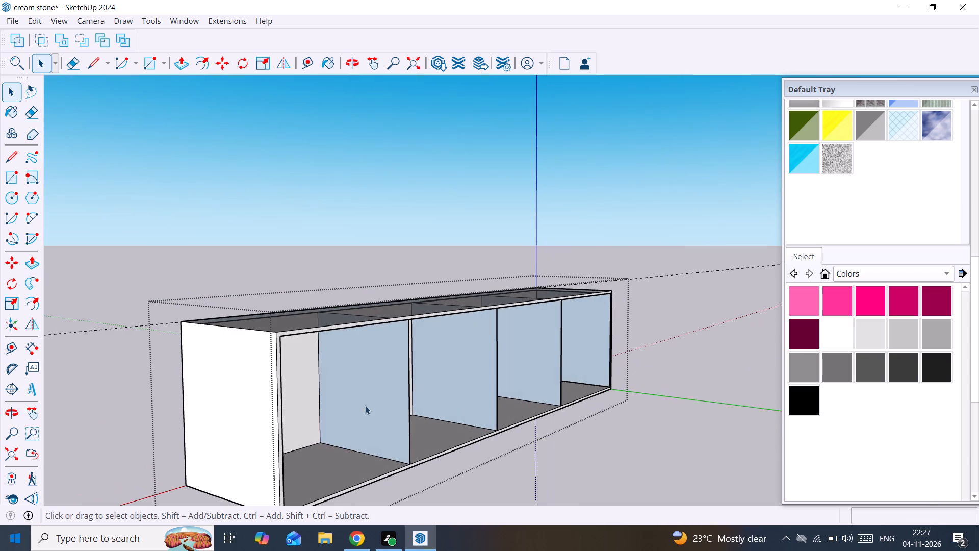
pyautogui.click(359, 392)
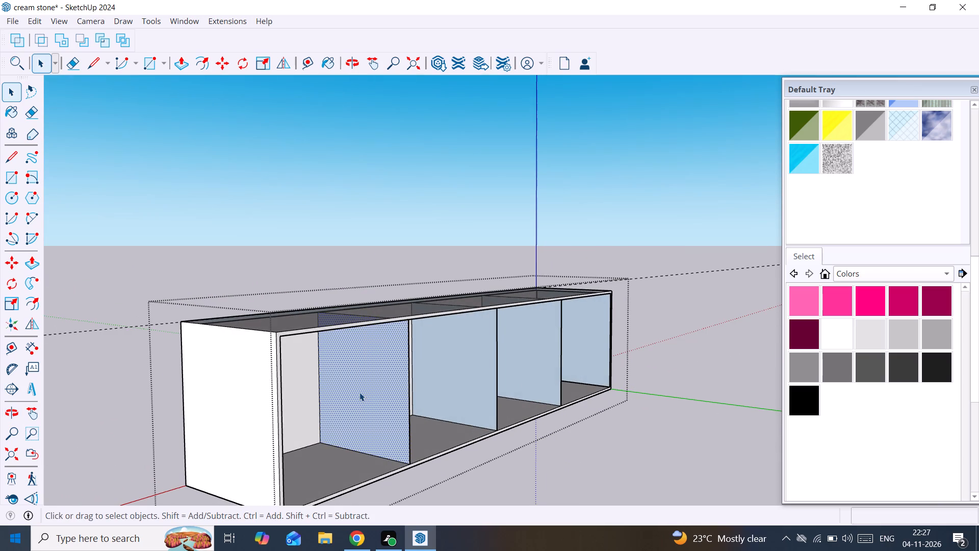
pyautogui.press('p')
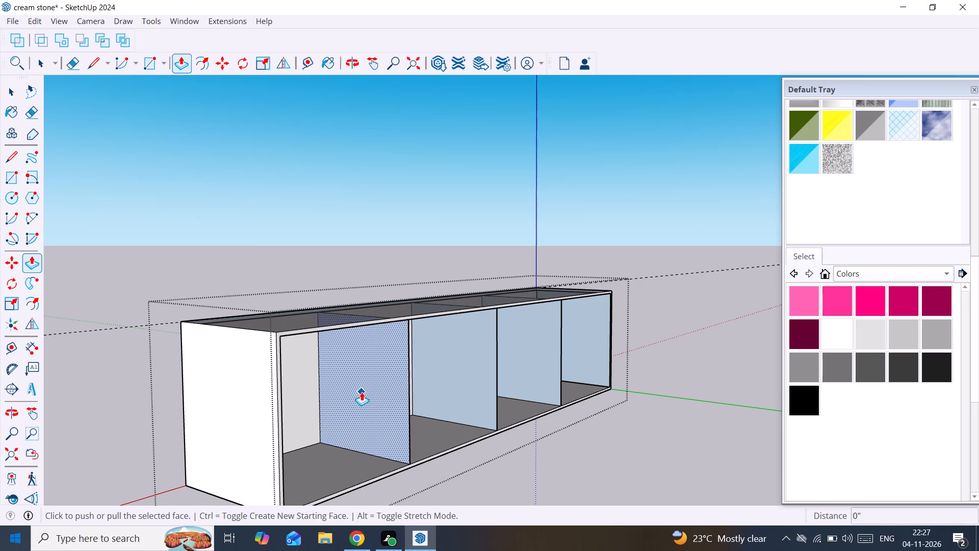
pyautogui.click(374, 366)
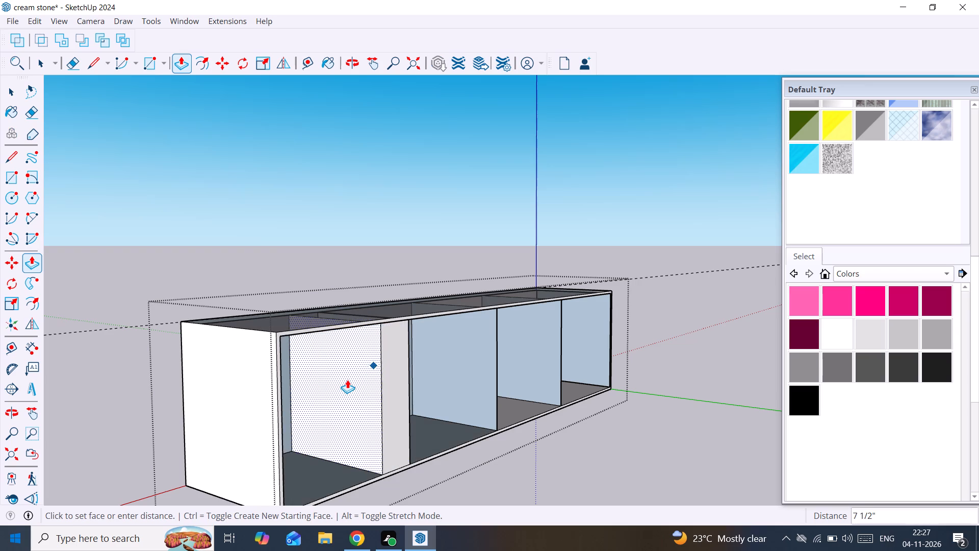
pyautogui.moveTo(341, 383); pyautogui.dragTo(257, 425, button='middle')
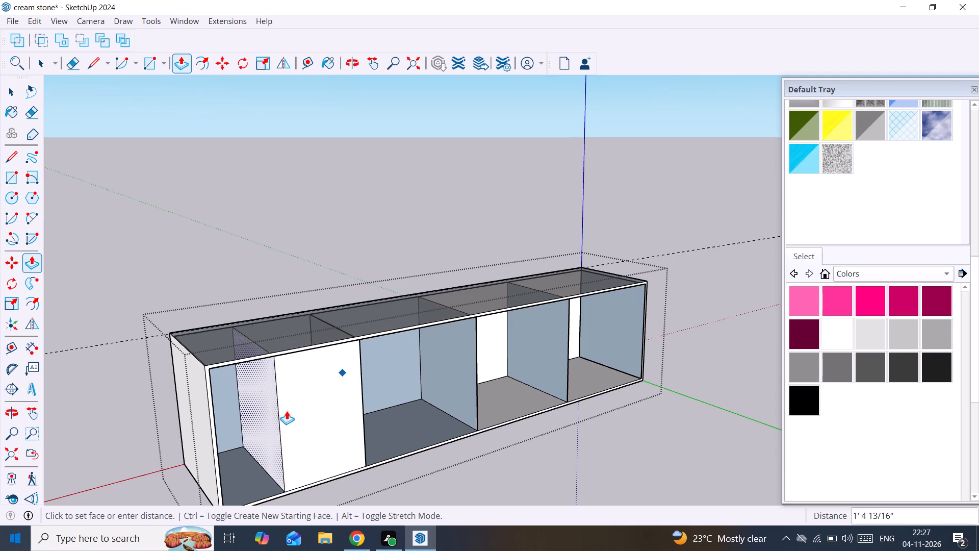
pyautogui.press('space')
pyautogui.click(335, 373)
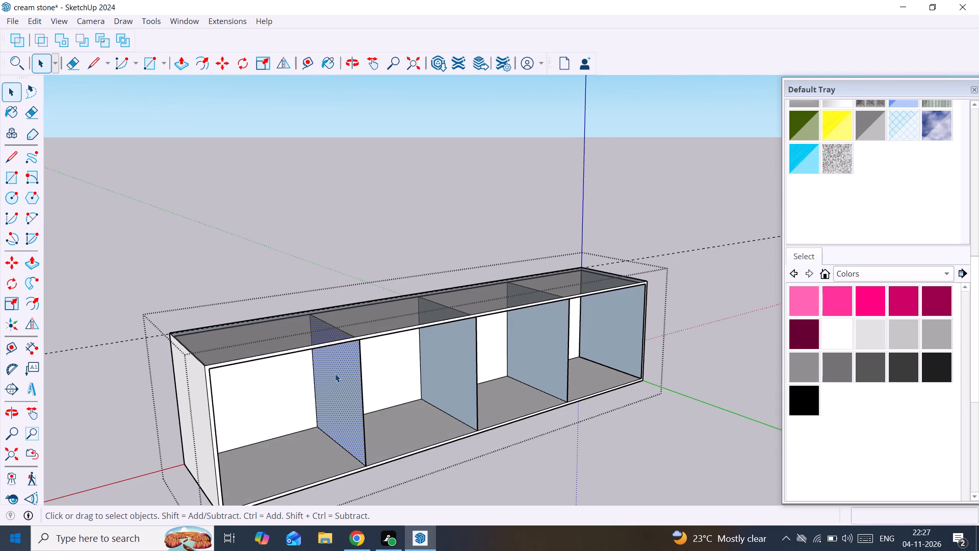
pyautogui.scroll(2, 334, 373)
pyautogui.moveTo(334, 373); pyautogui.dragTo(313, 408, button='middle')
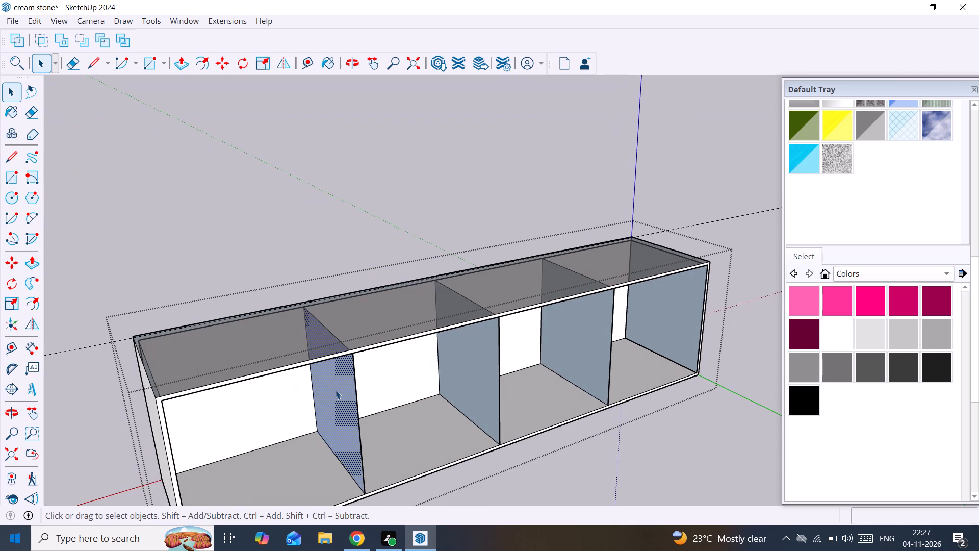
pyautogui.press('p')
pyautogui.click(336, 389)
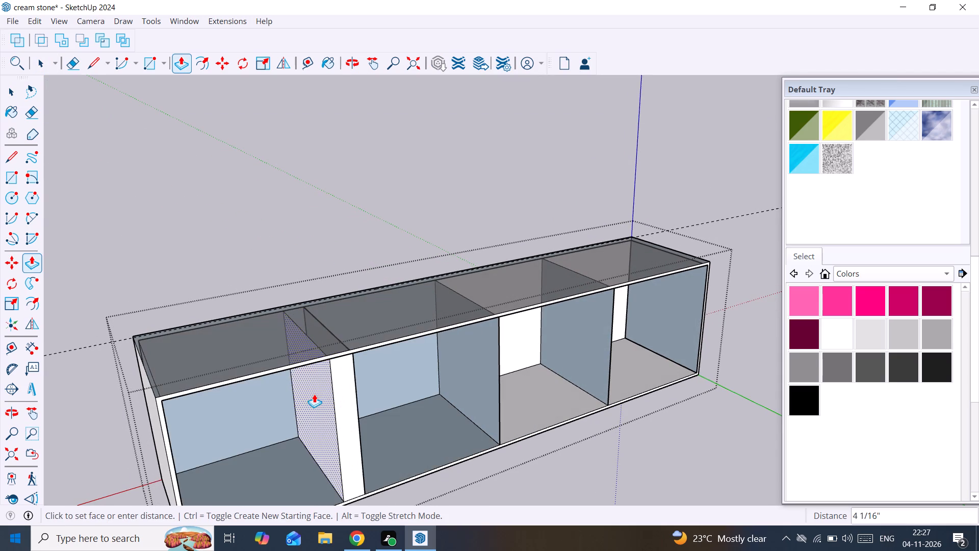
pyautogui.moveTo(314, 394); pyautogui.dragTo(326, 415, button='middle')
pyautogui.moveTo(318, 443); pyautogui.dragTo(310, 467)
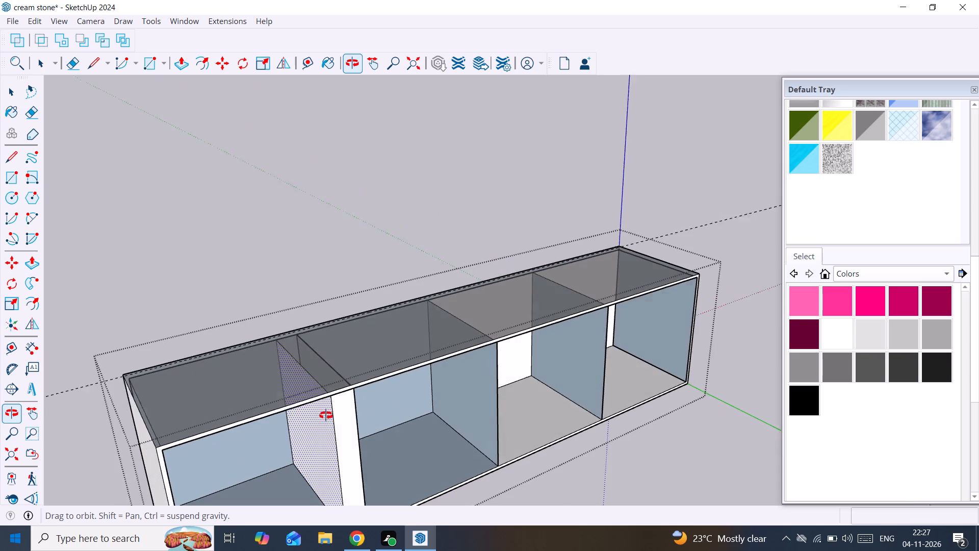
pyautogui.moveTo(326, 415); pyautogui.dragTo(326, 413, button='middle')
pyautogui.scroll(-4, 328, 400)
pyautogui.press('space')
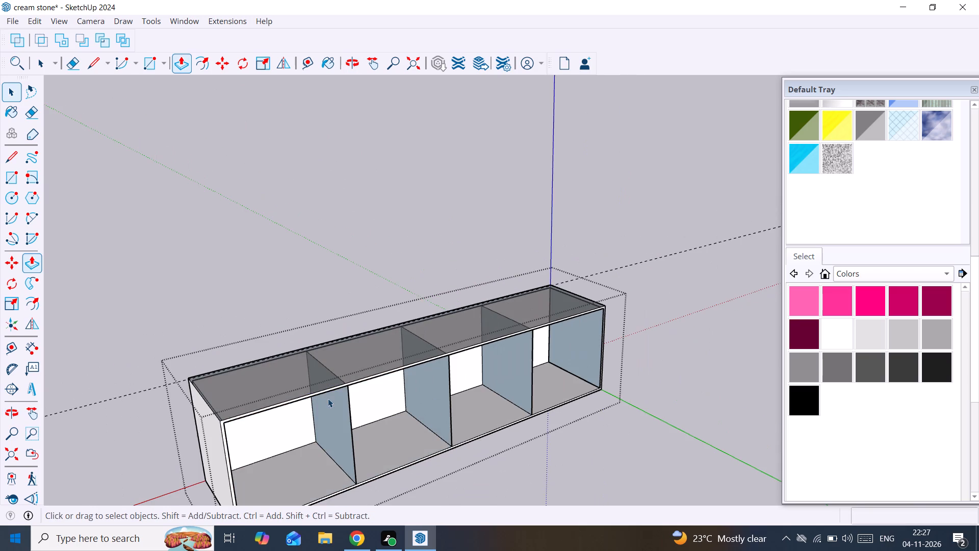
# Delete the partition face farthest from the origin, leaving its outline edges in place.
pyautogui.scroll(5, 333, 410)
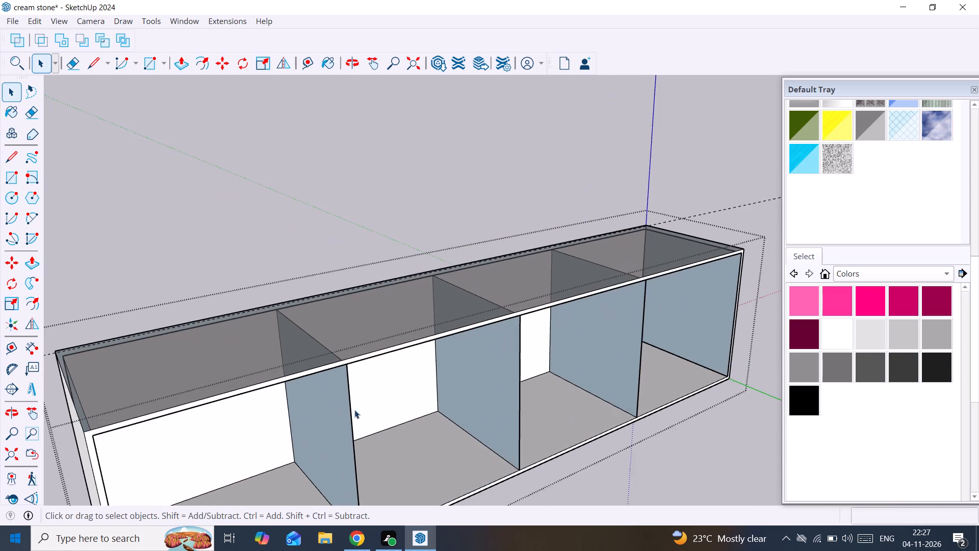
pyautogui.scroll(1, 350, 409)
pyautogui.moveTo(349, 408); pyautogui.dragTo(201, 431, button='middle')
pyautogui.moveTo(296, 408); pyautogui.dragTo(453, 391, button='middle')
pyautogui.scroll(-7, 346, 416)
pyautogui.moveTo(343, 416); pyautogui.dragTo(377, 355, button='middle')
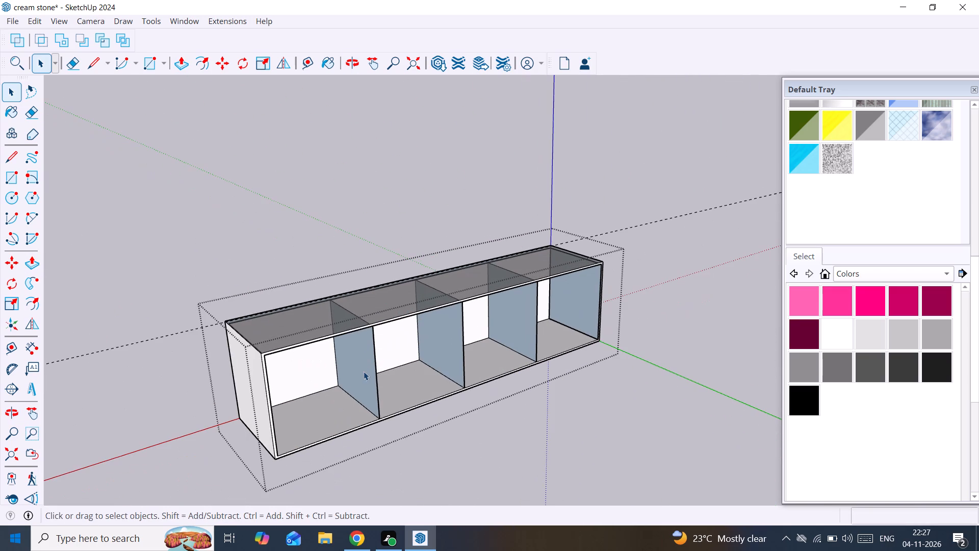
pyautogui.click(364, 379)
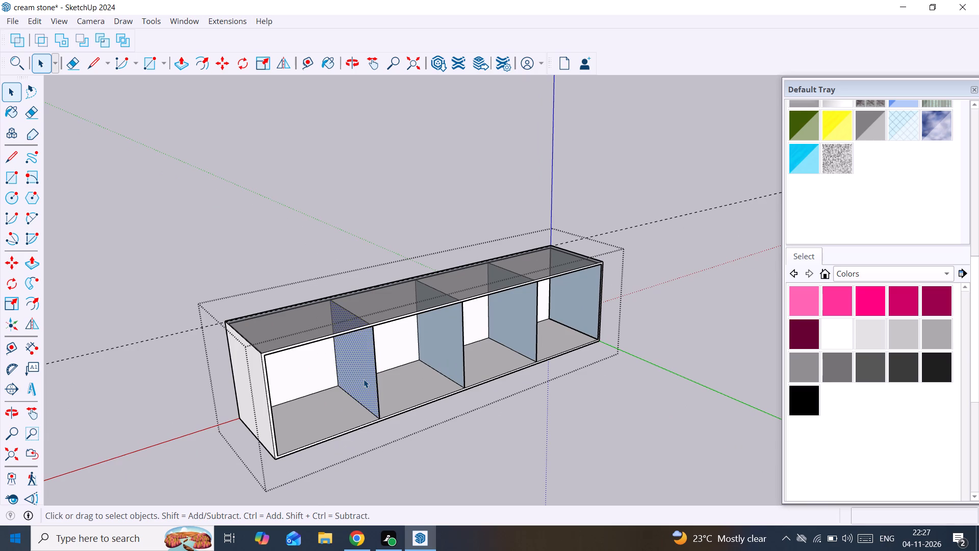
pyautogui.press('Delete')
# Copy the deleted partition's floor edge 9 mm along the red axis, away from the origin.
pyautogui.scroll(2, 363, 387)
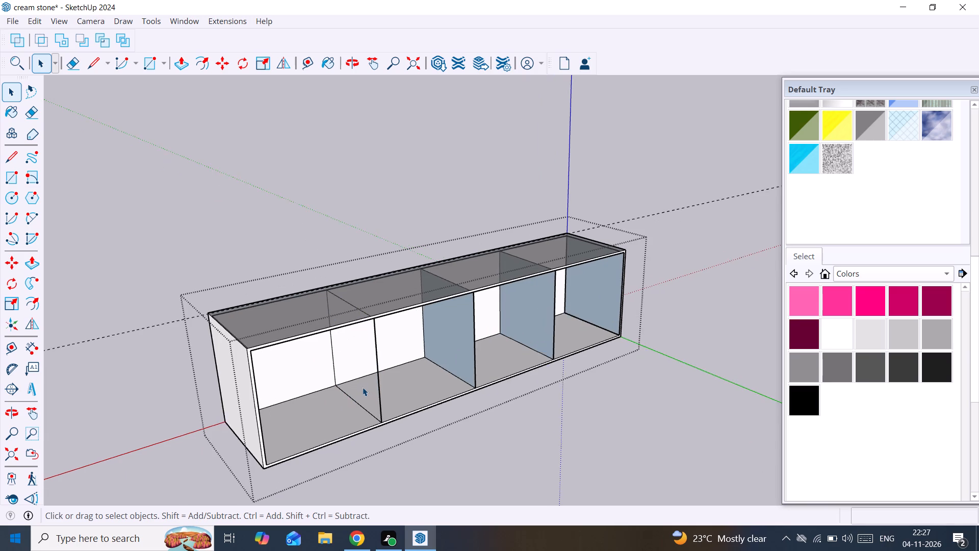
pyautogui.moveTo(363, 387); pyautogui.dragTo(410, 394, button='middle')
pyautogui.scroll(3, 367, 408)
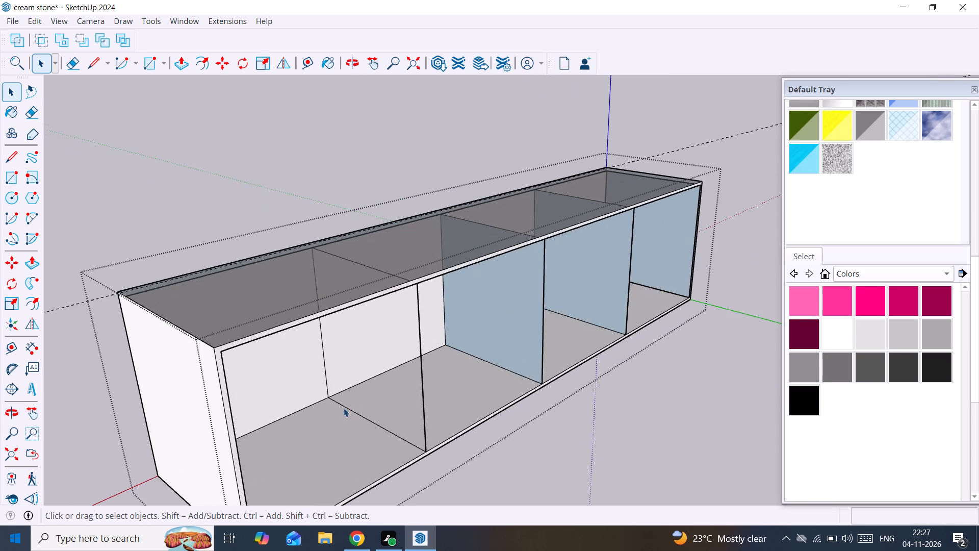
pyautogui.scroll(4, 344, 408)
pyautogui.moveTo(337, 407); pyautogui.dragTo(281, 421, button='middle')
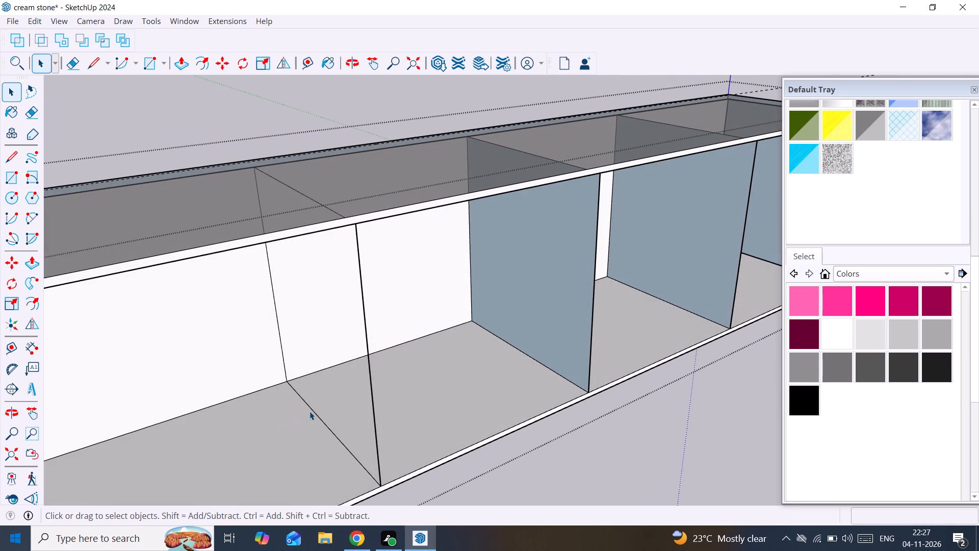
pyautogui.click(314, 412)
pyautogui.press('m')
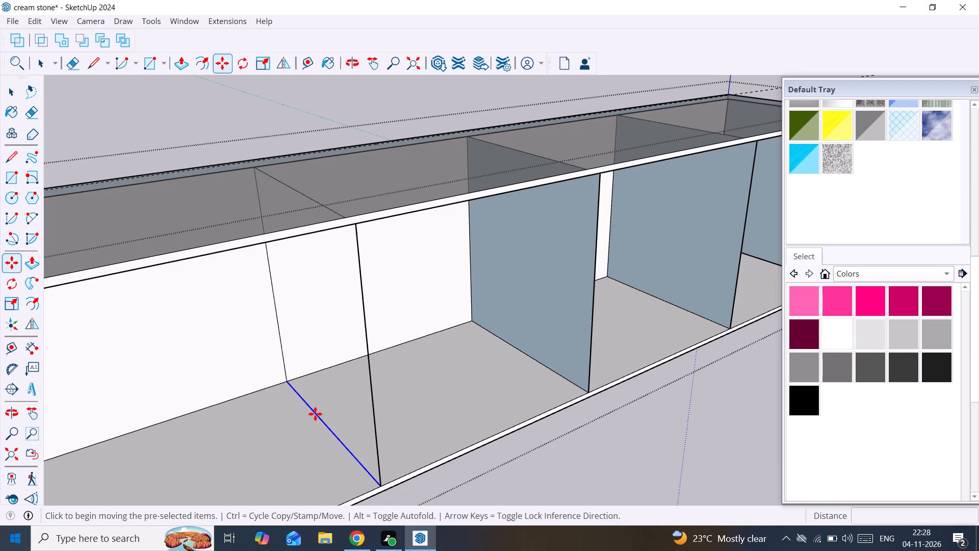
pyautogui.click(315, 414)
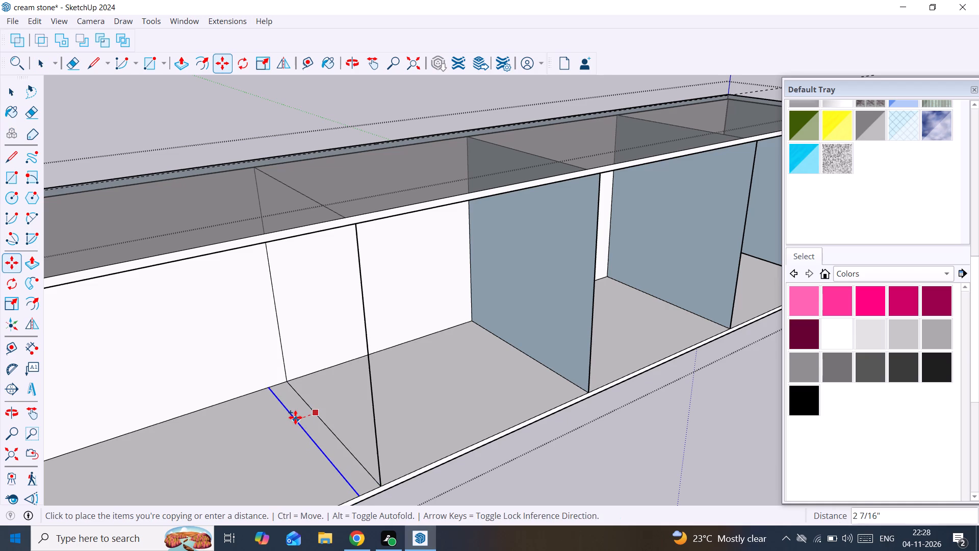
pyautogui.press('Right')
pyautogui.write('9mm')
pyautogui.press('Return')
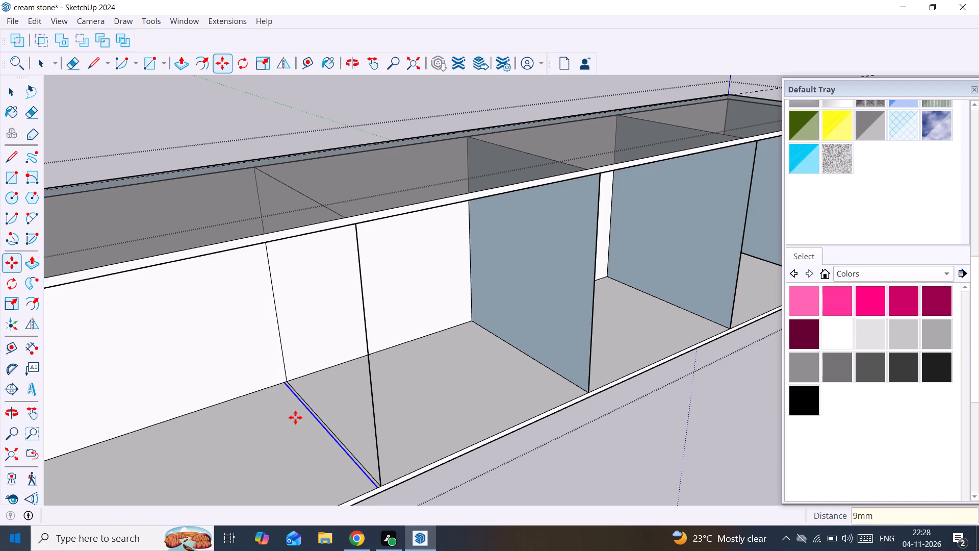
# Copy the new floor edge 18 mm back toward the origin, across the original partition edge.
pyautogui.scroll(3, 291, 414)
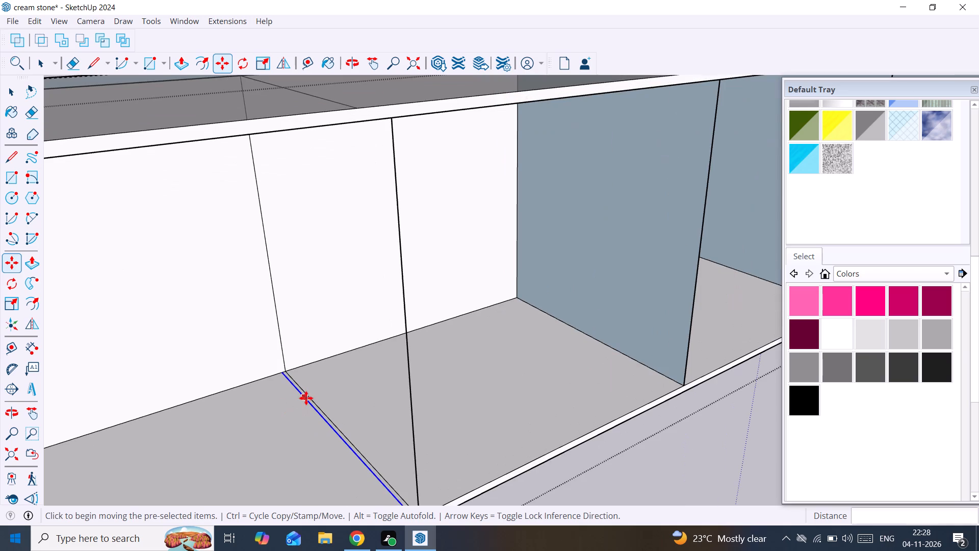
pyautogui.click(306, 401)
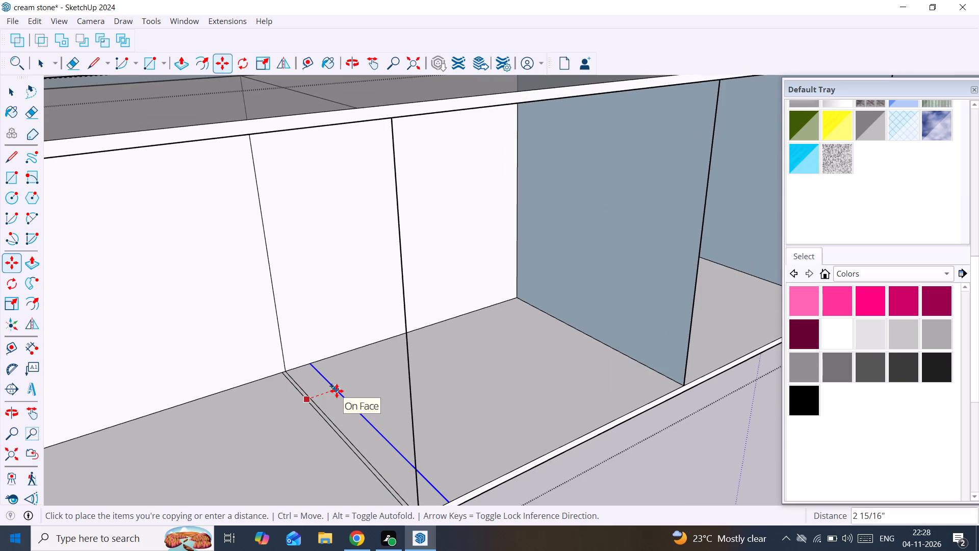
pyautogui.write('18mm')
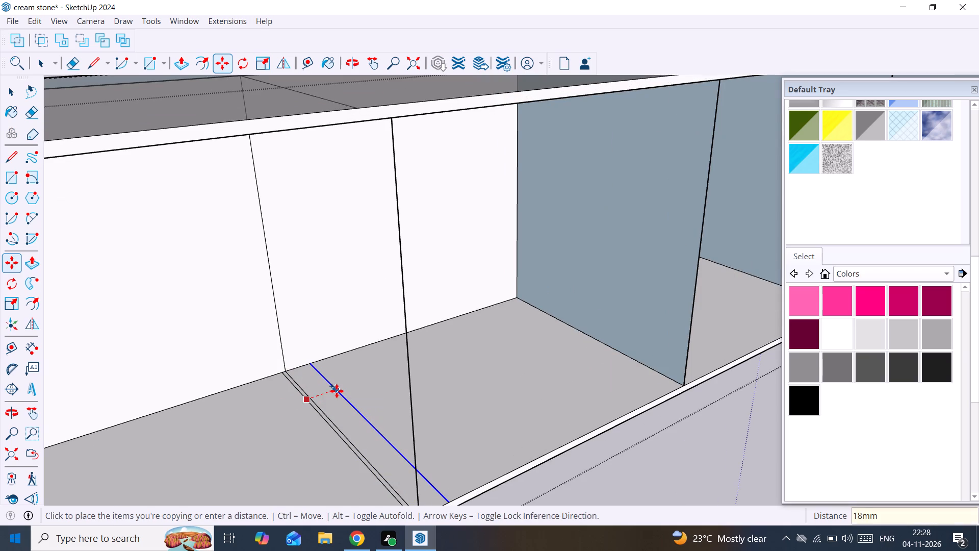
pyautogui.press('Return')
pyautogui.press('space')
pyautogui.scroll(8, 337, 391)
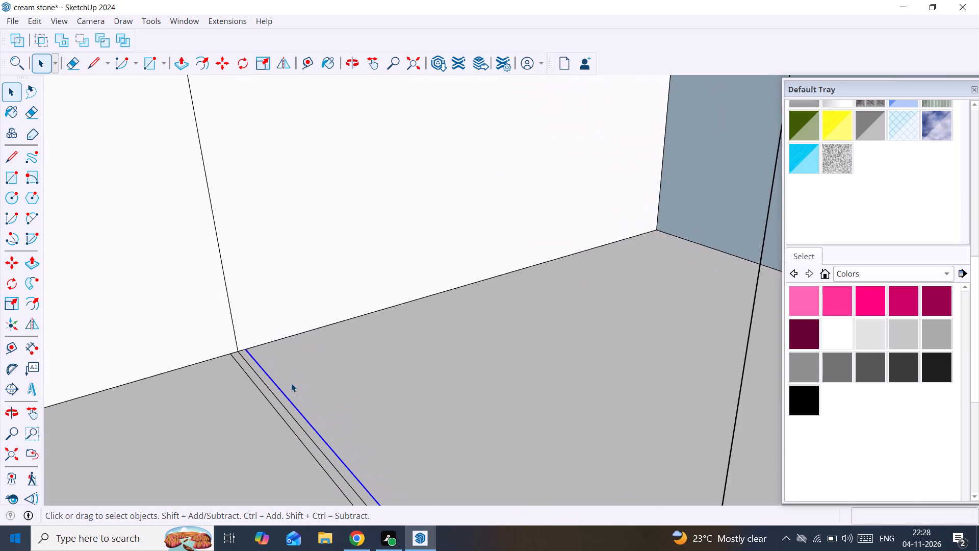
# Delete the original partition's middle floor edge and its vertical edge on the back wall.
pyautogui.click(260, 377)
pyautogui.press('Delete')
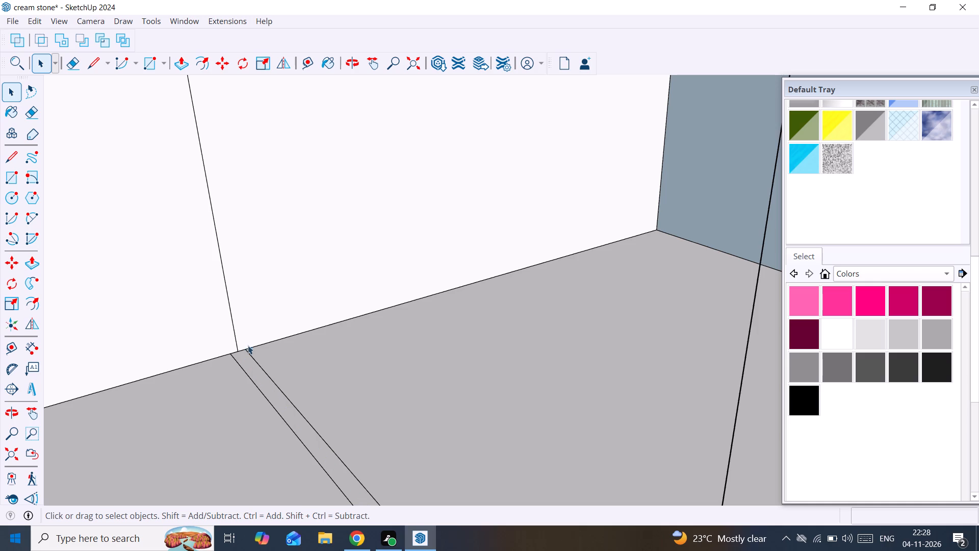
pyautogui.click(229, 302)
pyautogui.press('Delete')
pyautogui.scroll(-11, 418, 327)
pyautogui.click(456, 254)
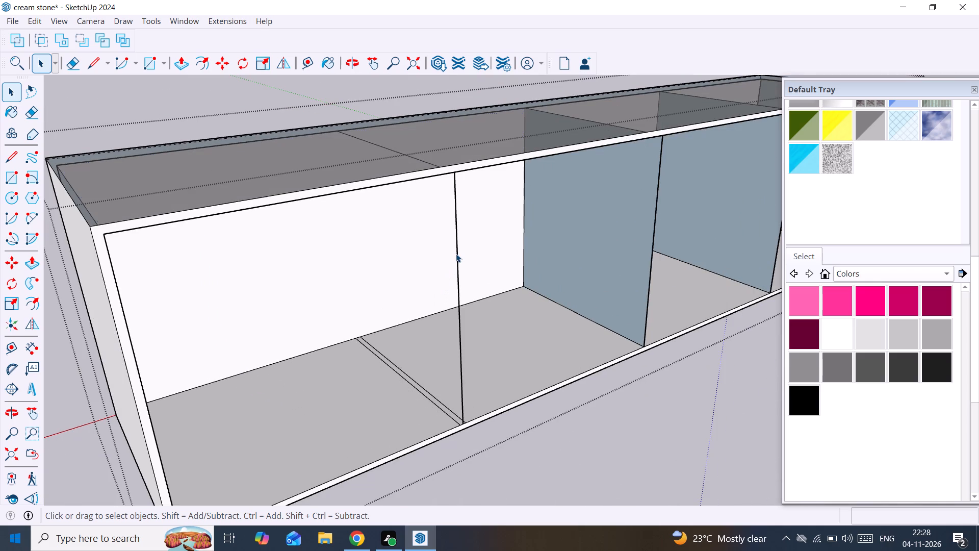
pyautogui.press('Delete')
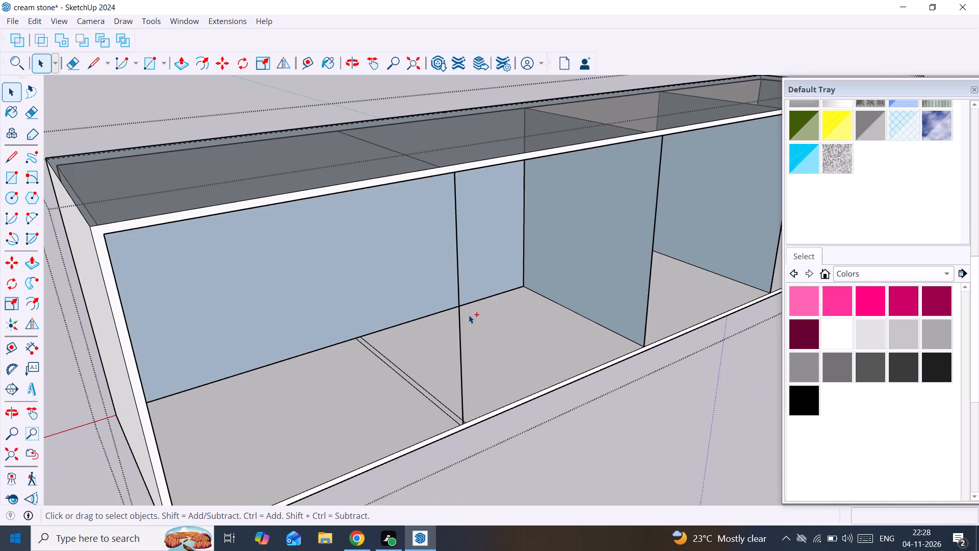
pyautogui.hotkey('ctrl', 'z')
# Delete the original partition's leftover vertical edge at the front opening and its edge across the ceiling.
pyautogui.click(462, 356)
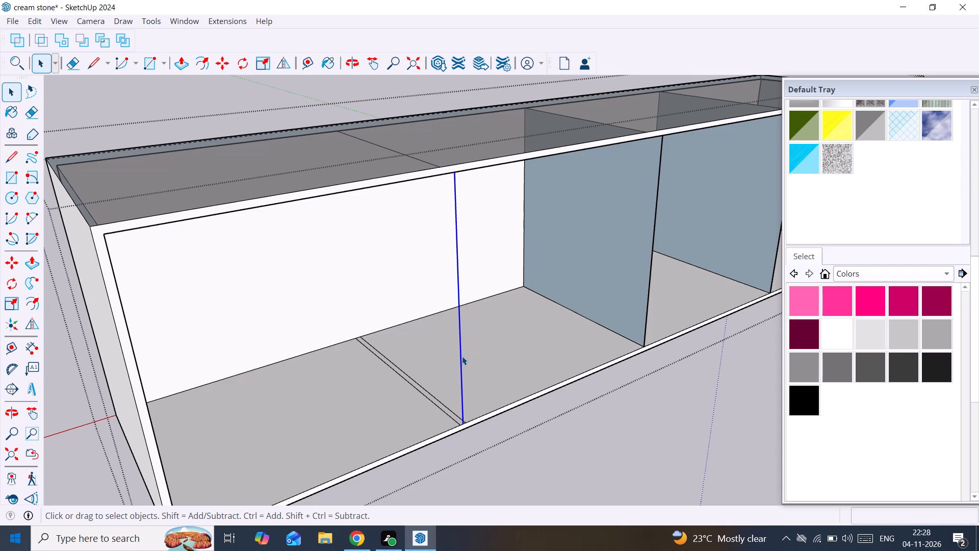
pyautogui.press('Delete')
pyautogui.moveTo(441, 302); pyautogui.dragTo(418, 138, button='middle')
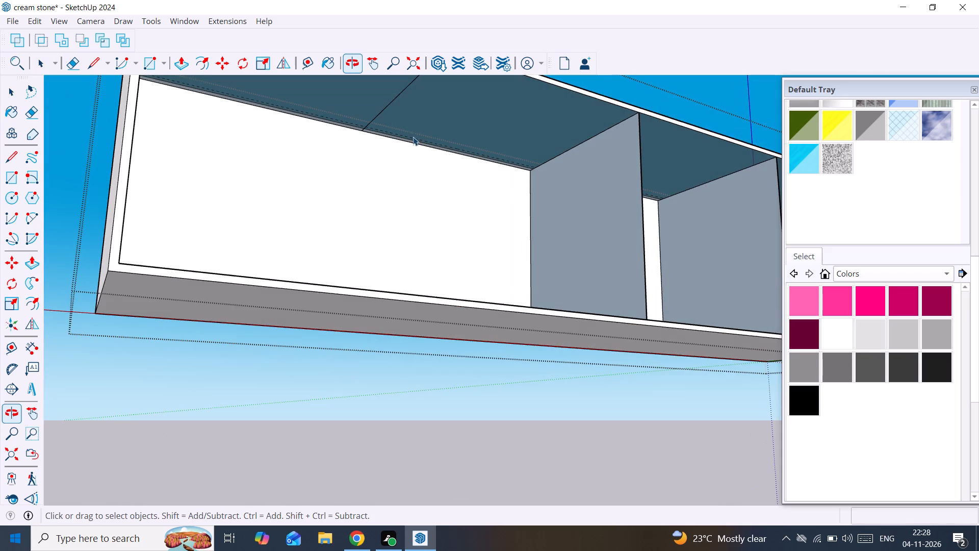
pyautogui.click(397, 101)
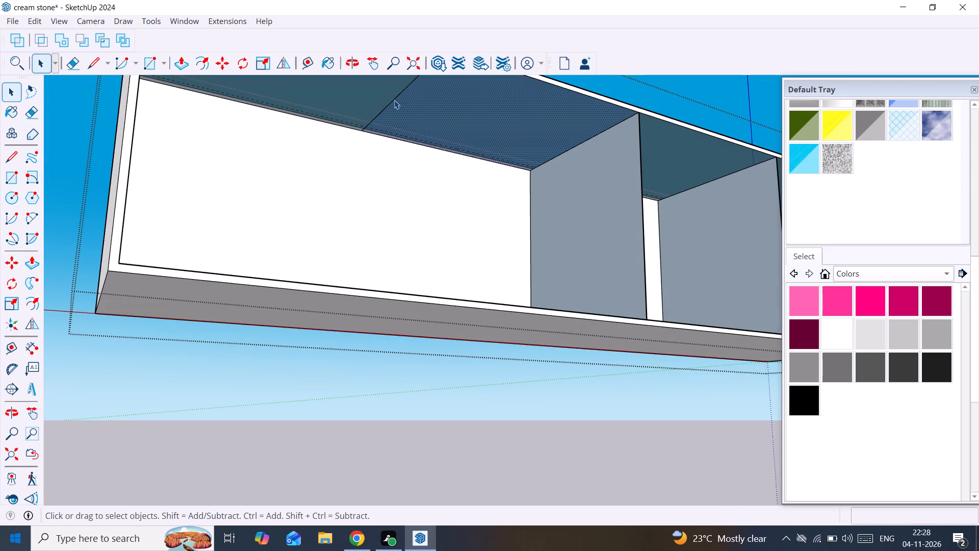
pyautogui.click(394, 100)
pyautogui.press('Delete')
# Make a group from the 18 mm wide floor strip, including its bounding edges.
pyautogui.scroll(-4, 393, 100)
pyautogui.moveTo(398, 124); pyautogui.dragTo(423, 286, button='middle')
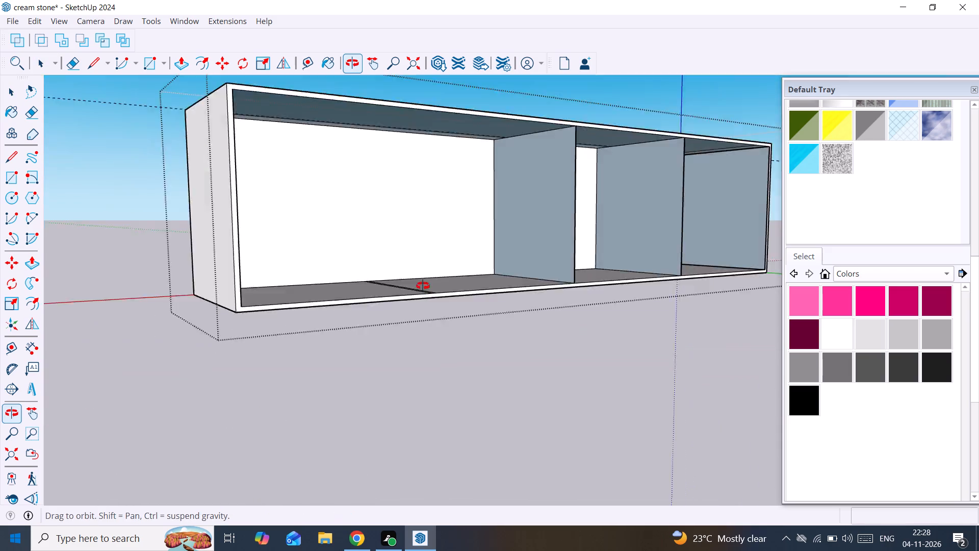
pyautogui.moveTo(423, 286); pyautogui.dragTo(432, 334, button='middle')
pyautogui.scroll(10, 419, 389)
pyautogui.click(437, 384)
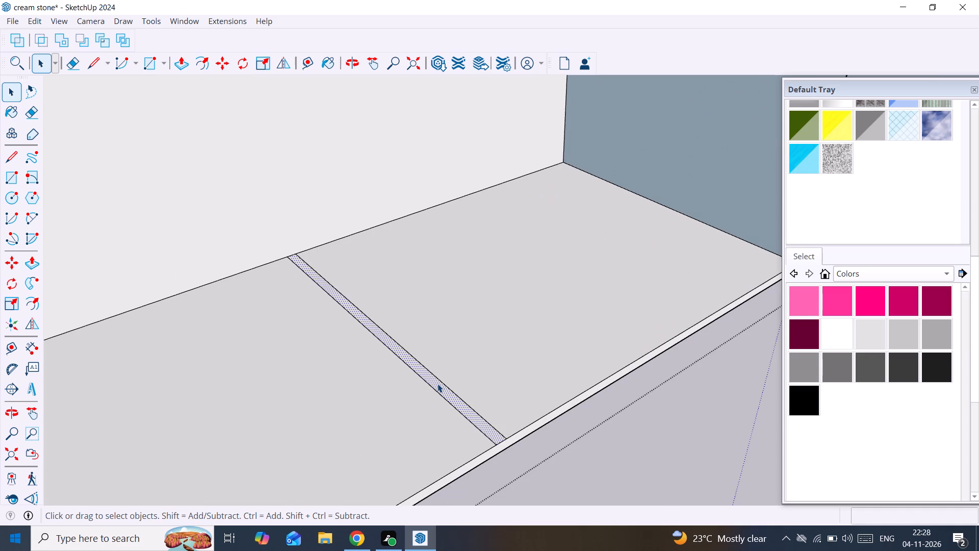
pyautogui.doubleClick(437, 384)
pyautogui.rightClick(437, 384)
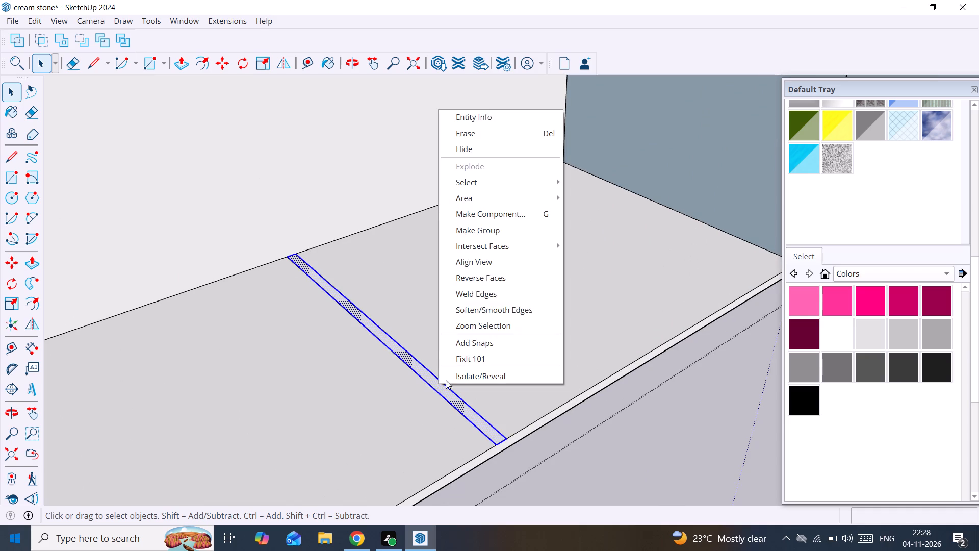
pyautogui.click(539, 232)
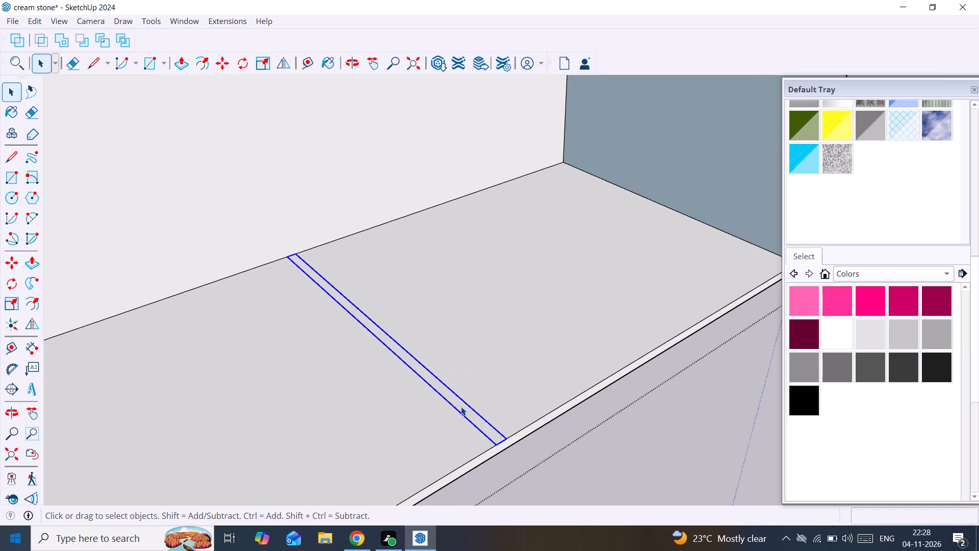
# Open the floor strip group for editing and pull its face up 3/16".
pyautogui.doubleClick(461, 407)
pyautogui.click(462, 407)
pyautogui.press('p')
pyautogui.click(462, 407)
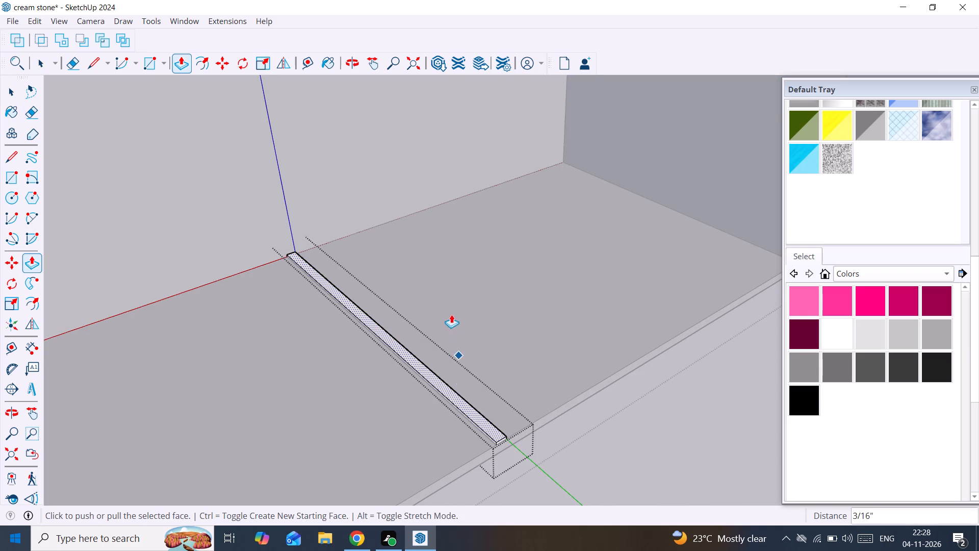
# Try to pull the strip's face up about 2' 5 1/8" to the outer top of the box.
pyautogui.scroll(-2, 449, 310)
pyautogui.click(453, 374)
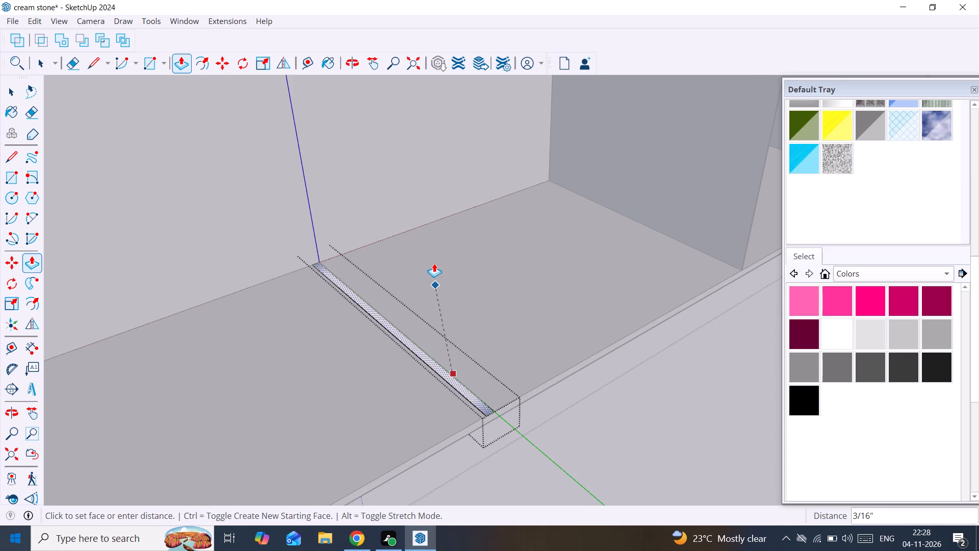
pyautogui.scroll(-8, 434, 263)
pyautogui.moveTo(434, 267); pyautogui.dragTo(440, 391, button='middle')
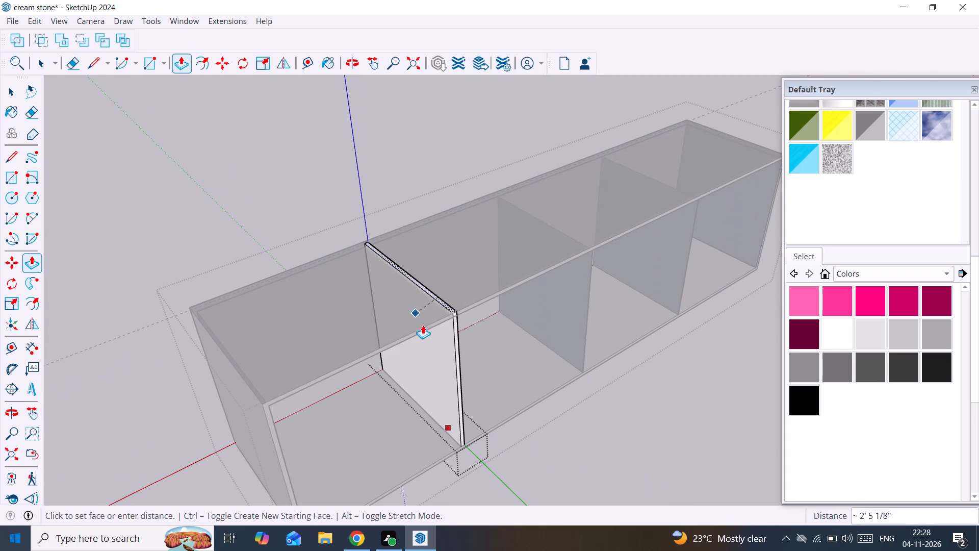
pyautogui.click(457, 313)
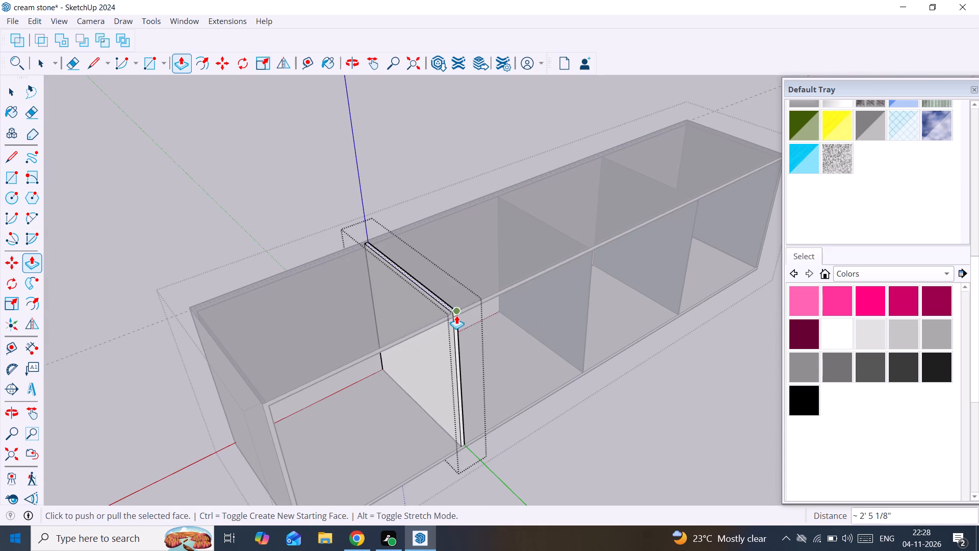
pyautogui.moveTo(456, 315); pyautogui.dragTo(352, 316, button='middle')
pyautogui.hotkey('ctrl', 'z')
# Pull the strip's face up about 2' 4 3/8" to the box's top to form the partition, and leave the group.
pyautogui.scroll(3, 377, 323)
pyautogui.scroll(2, 410, 374)
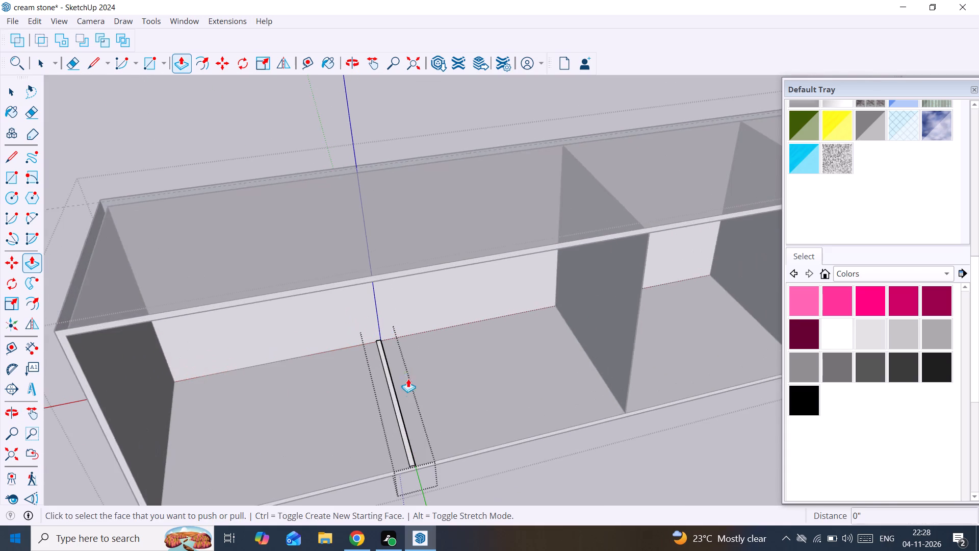
pyautogui.scroll(1, 408, 379)
pyautogui.click(383, 381)
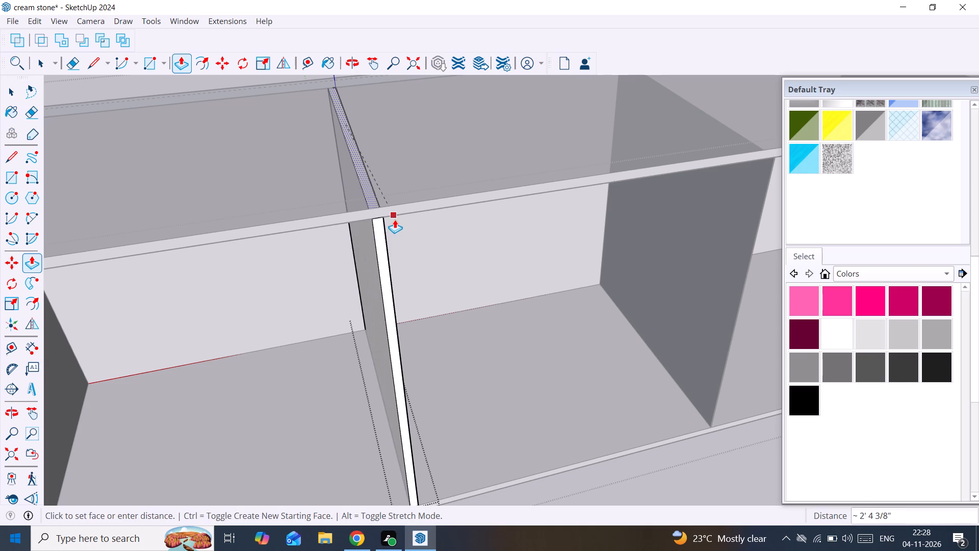
pyautogui.click(393, 215)
pyautogui.scroll(-7, 391, 230)
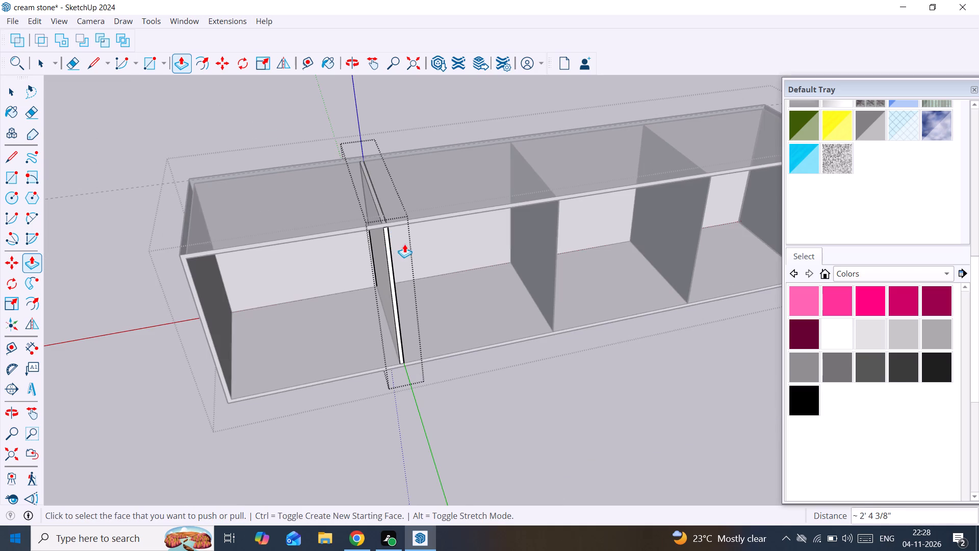
pyautogui.press('space')
pyautogui.click(519, 470)
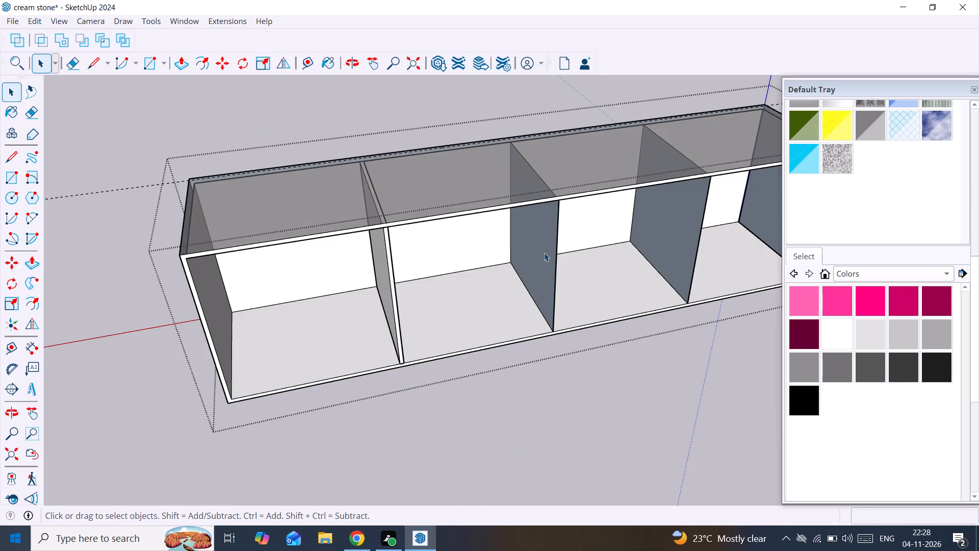
# Delete the faces of the two remaining single-face partitions, leaving their outline edges in place.
pyautogui.moveTo(544, 254); pyautogui.dragTo(466, 294, button='middle')
pyautogui.scroll(5, 474, 335)
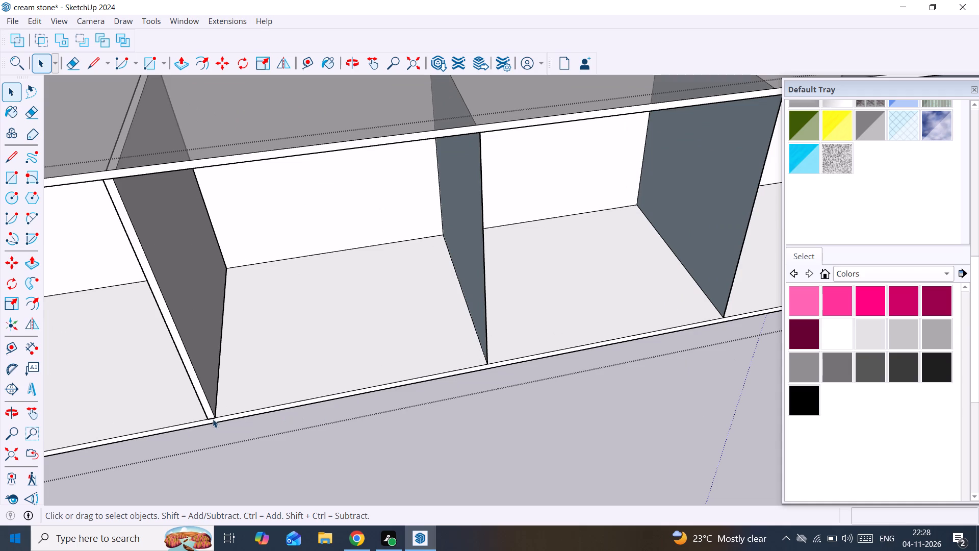
pyautogui.scroll(2, 206, 411)
pyautogui.scroll(-3, 206, 410)
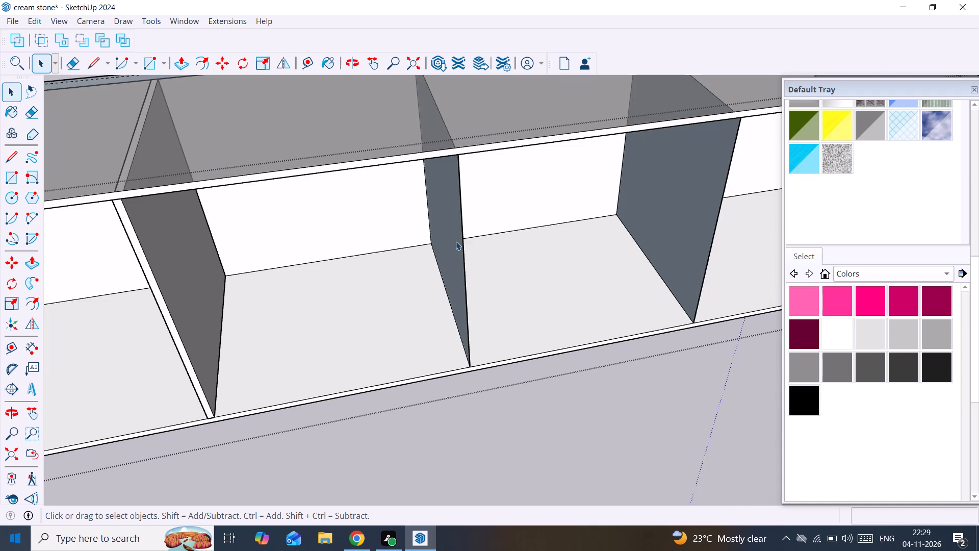
pyautogui.doubleClick(456, 241)
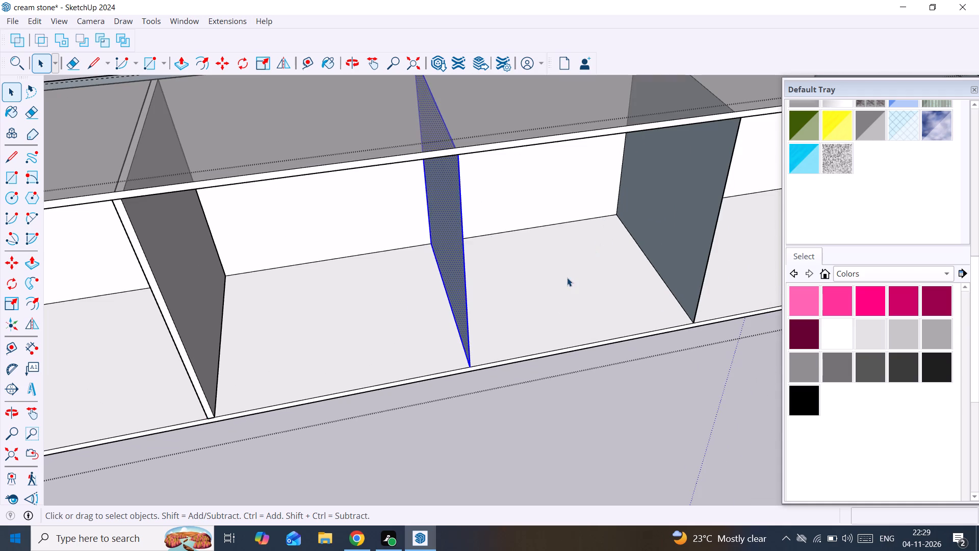
pyautogui.press('space')
pyautogui.click(466, 261)
pyautogui.click(452, 248)
pyautogui.press('Delete')
pyautogui.click(710, 166)
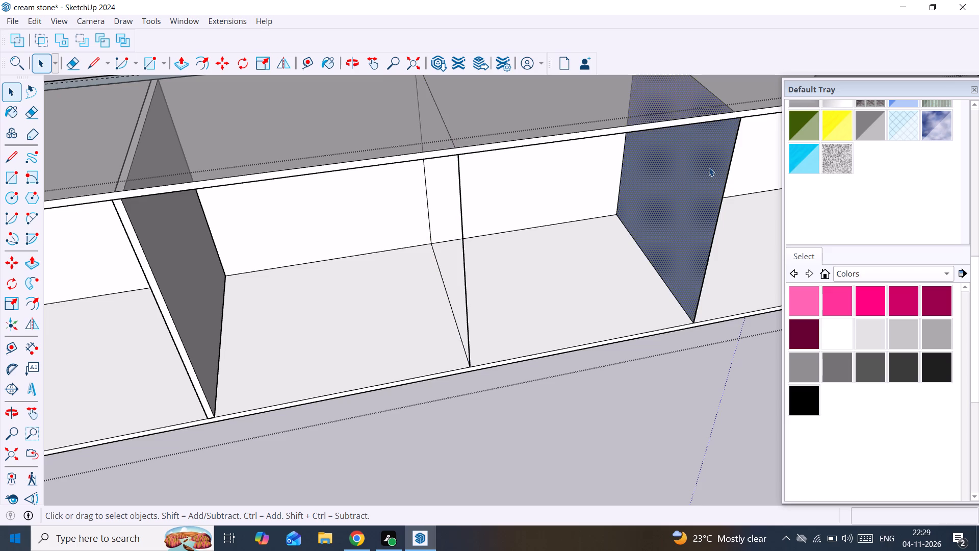
pyautogui.press('Delete')
# Copy the floor edges of both deleted partitions together 9 mm along the red axis, away from the origin.
pyautogui.scroll(4, 428, 294)
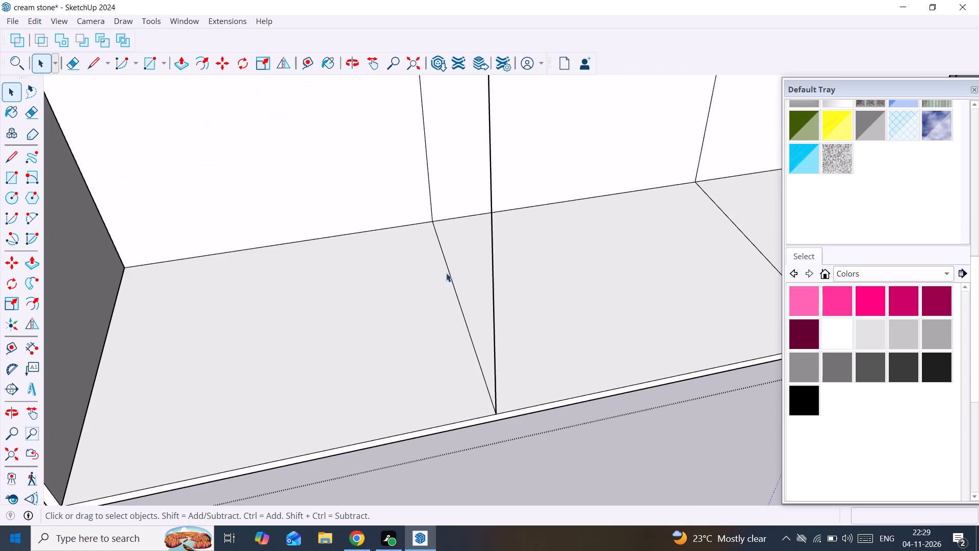
pyautogui.click(448, 271)
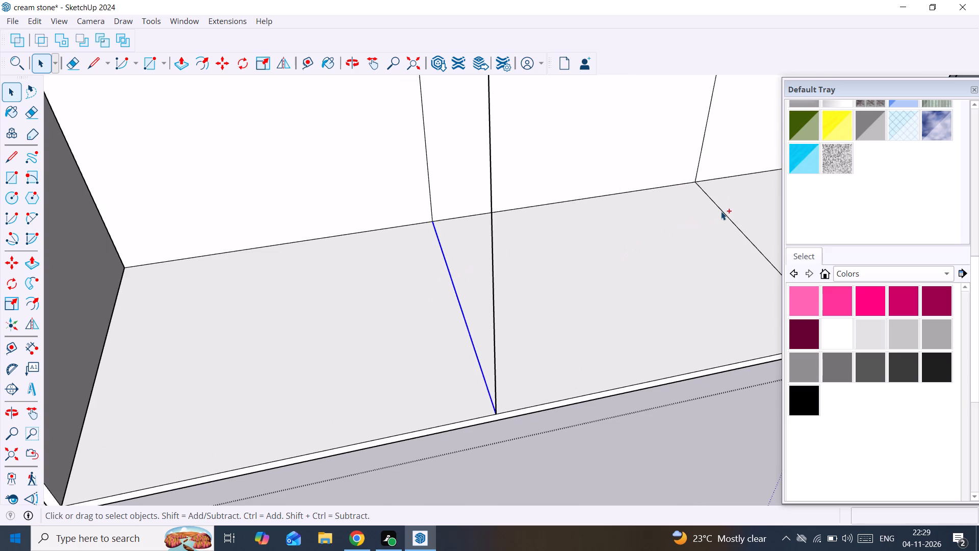
pyautogui.keyDown('ctrl'); pyautogui.click(723, 211); pyautogui.keyUp('ctrl')
pyautogui.press('m')
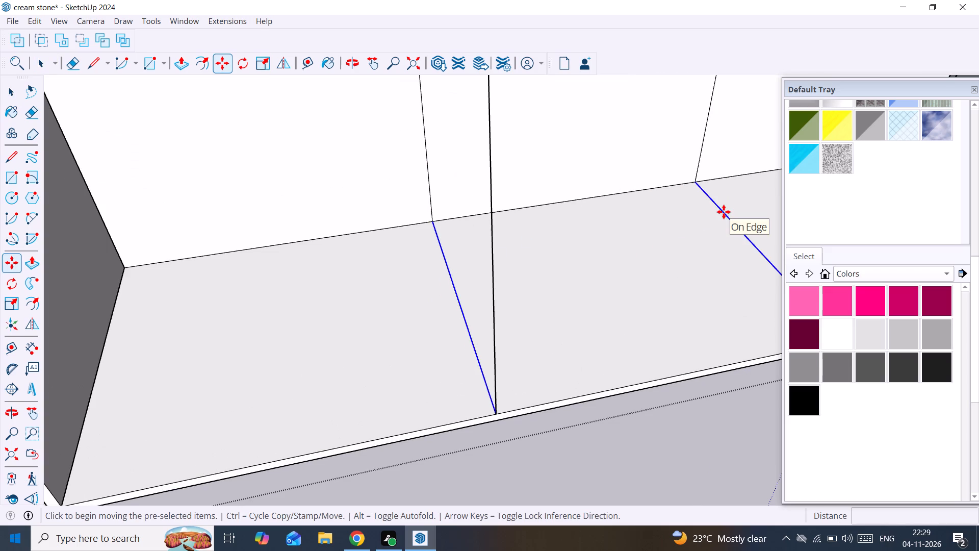
pyautogui.click(724, 212)
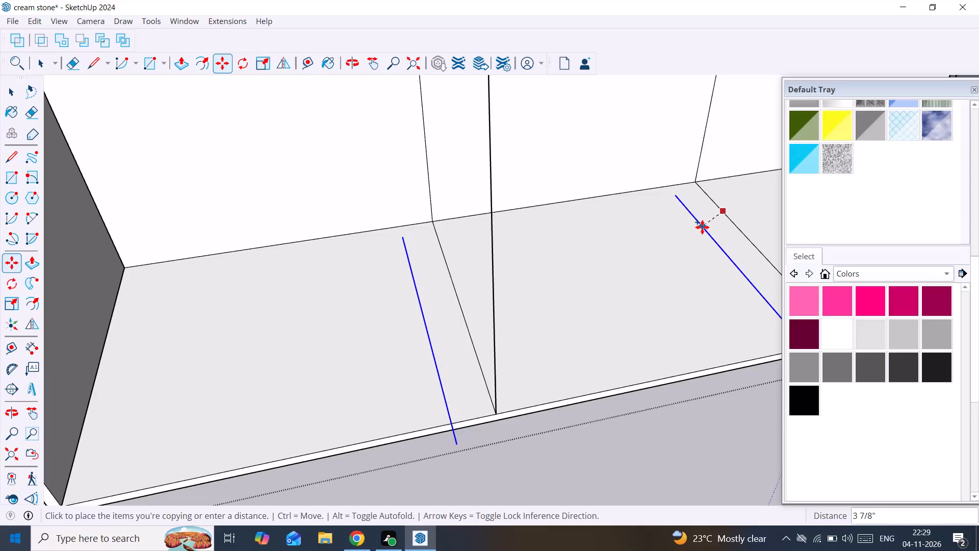
pyautogui.press('Right')
pyautogui.scroll(-2, 698, 227)
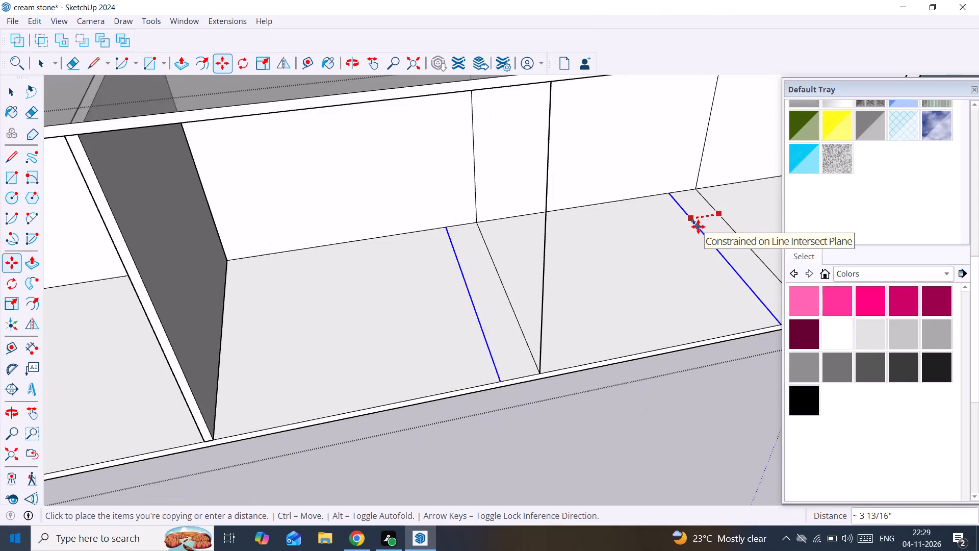
pyautogui.scroll(-4, 698, 227)
pyautogui.moveTo(698, 227); pyautogui.dragTo(649, 228, button='middle')
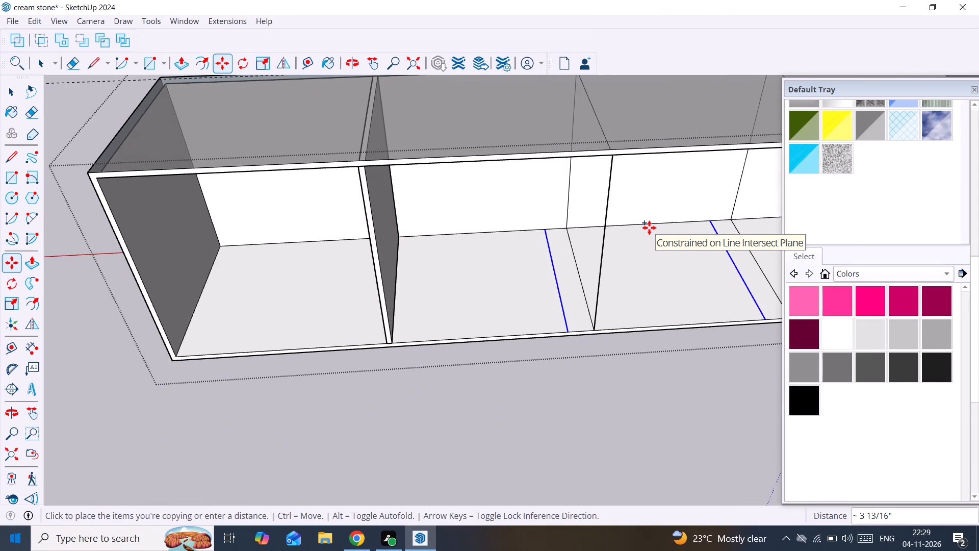
pyautogui.write('9mm')
pyautogui.press('Return')
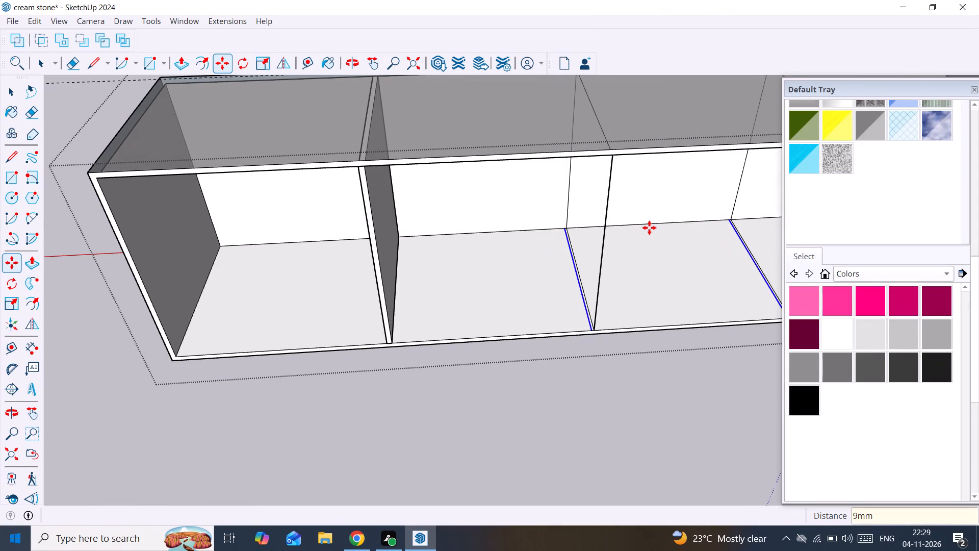
# Copy both new floor edges 18 mm back toward the origin, across the original partition edges.
pyautogui.scroll(3, 649, 228)
pyautogui.moveTo(657, 229); pyautogui.dragTo(597, 225, button='middle')
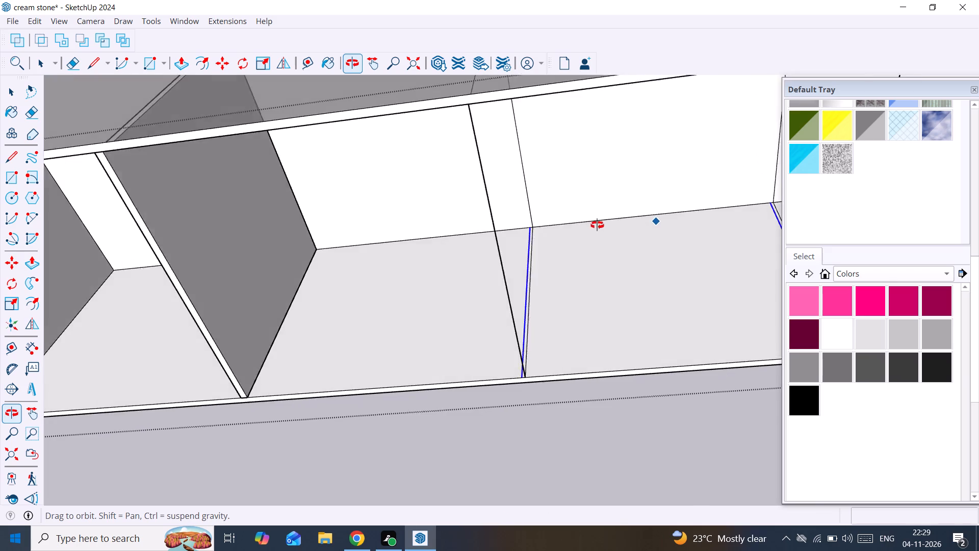
pyautogui.moveTo(597, 225); pyautogui.dragTo(637, 228, button='middle')
pyautogui.scroll(-3, 695, 257)
pyautogui.moveTo(693, 261); pyautogui.dragTo(542, 284, button='middle')
pyautogui.scroll(1, 630, 242)
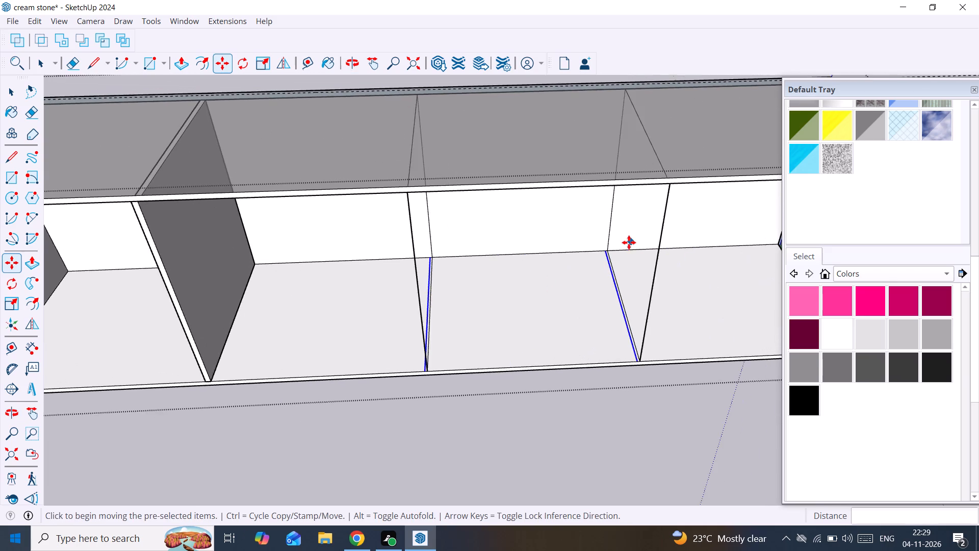
pyautogui.scroll(4, 629, 242)
pyautogui.click(596, 254)
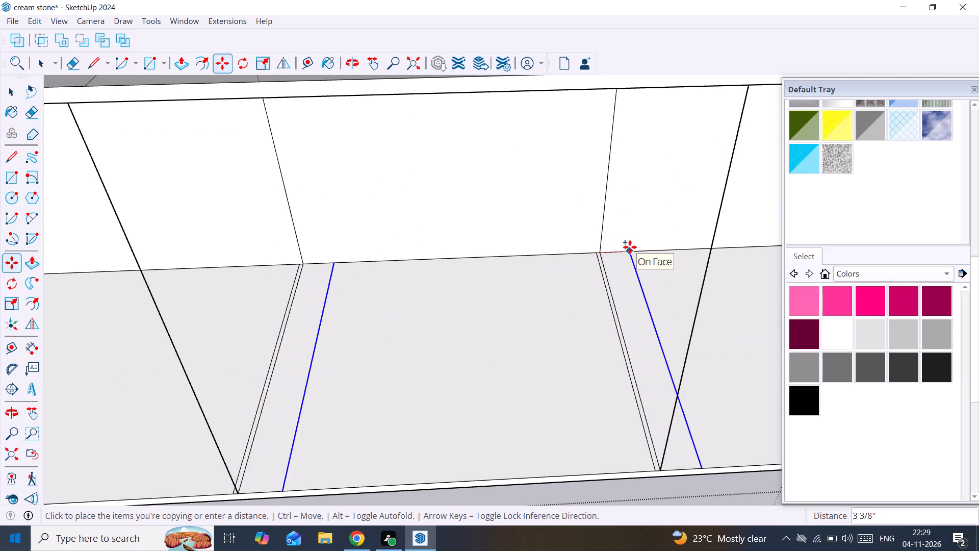
pyautogui.write('18mm')
pyautogui.press('Return')
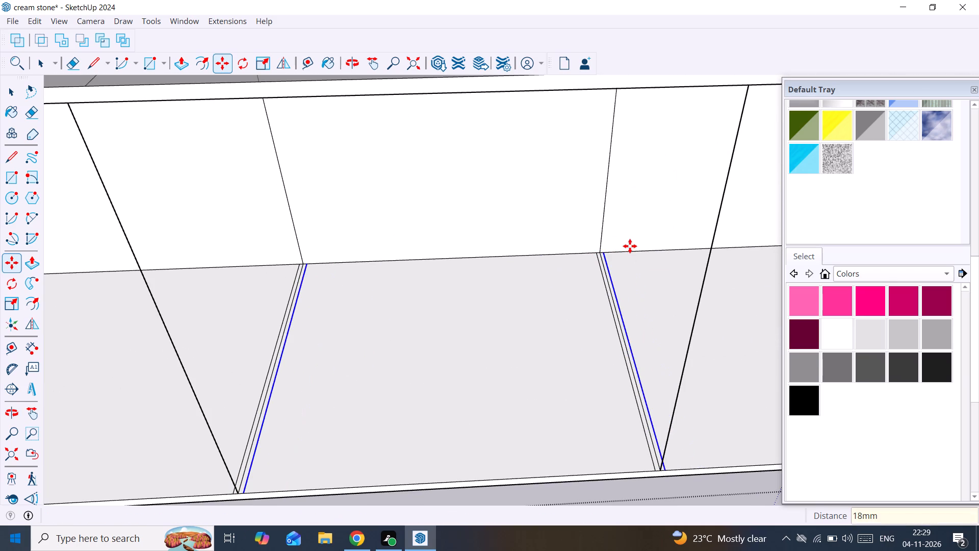
pyautogui.press('space')
pyautogui.scroll(3, 614, 266)
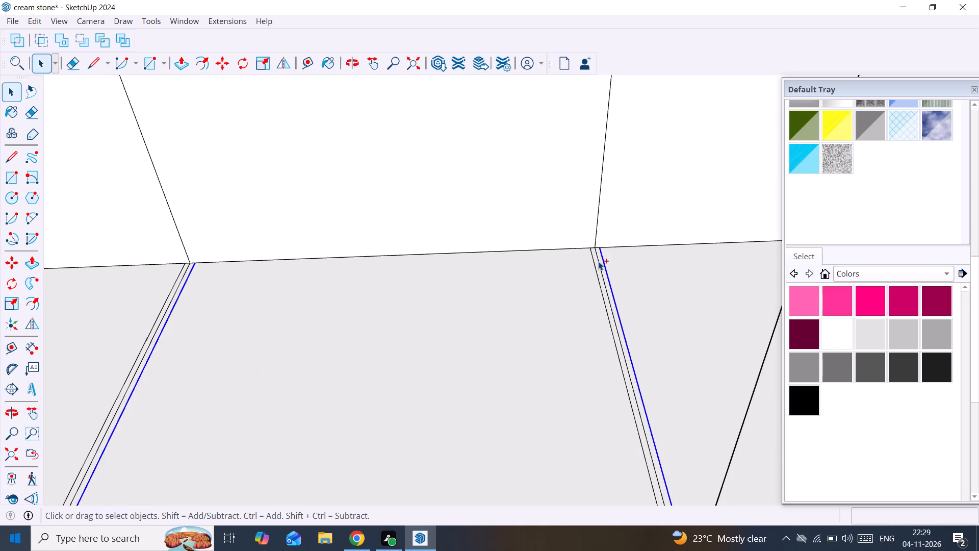
# Delete the original centre edges of both partitions on the floor, the back panel and the open front, keeping the offset floor edges.
pyautogui.keyDown('ctrl'); pyautogui.click(598, 261); pyautogui.keyUp('ctrl')
pyautogui.press('space')
pyautogui.click(603, 256)
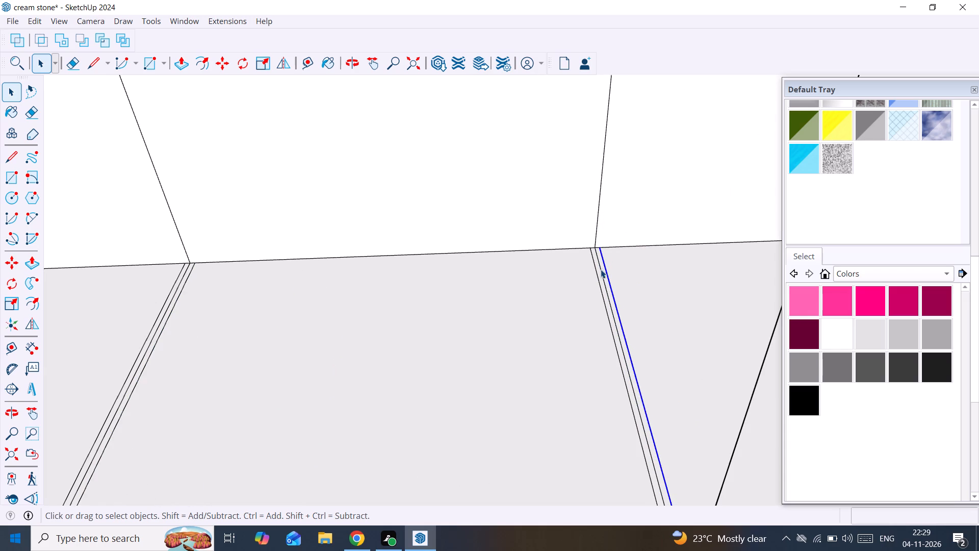
pyautogui.click(601, 269)
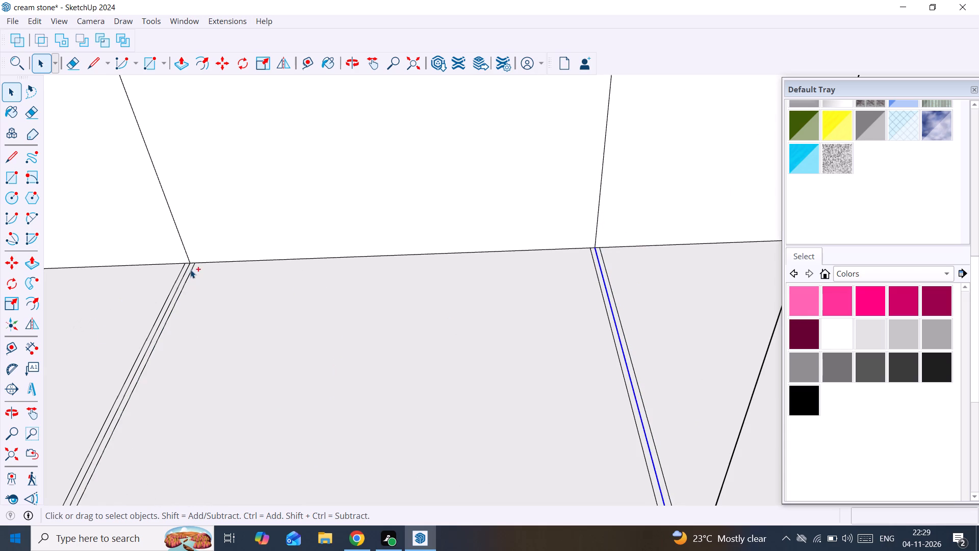
pyautogui.keyDown('ctrl'); pyautogui.click(188, 267); pyautogui.keyUp('ctrl')
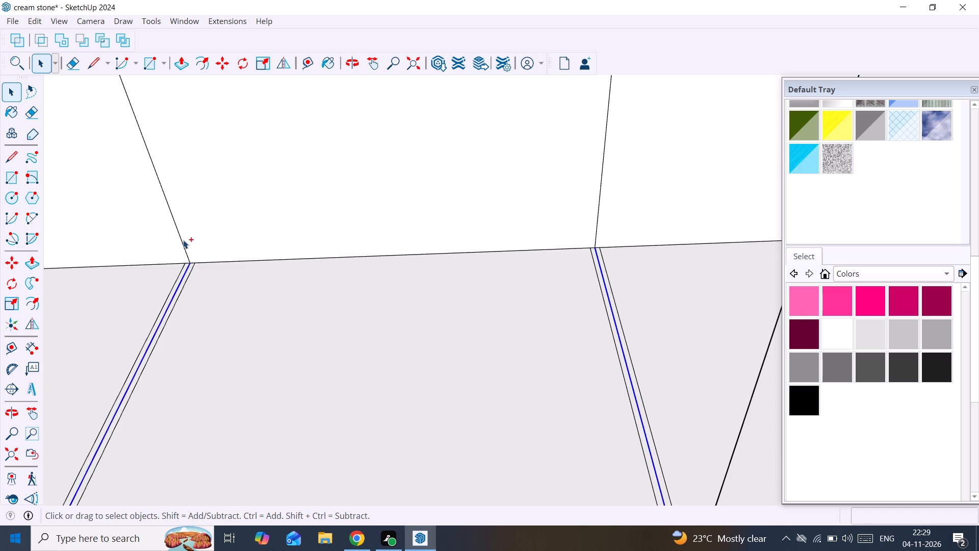
pyautogui.keyDown('ctrl'); pyautogui.click(182, 241); pyautogui.keyUp('ctrl')
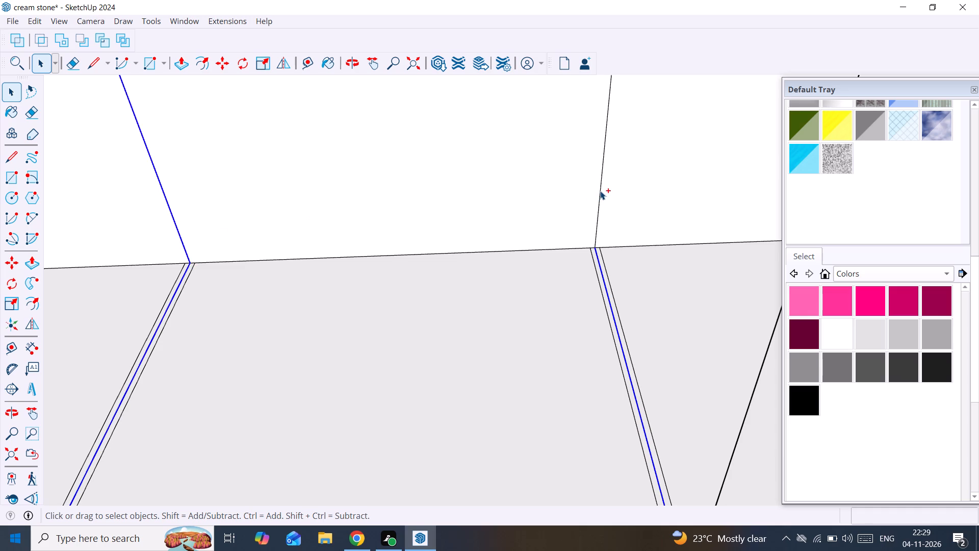
pyautogui.keyDown('ctrl'); pyautogui.click(601, 189); pyautogui.keyUp('ctrl')
pyautogui.keyDown('ctrl'); pyautogui.scroll(-8, 602, 191); pyautogui.keyUp('ctrl')
pyautogui.moveTo(443, 247); pyautogui.dragTo(594, 223, button='middle')
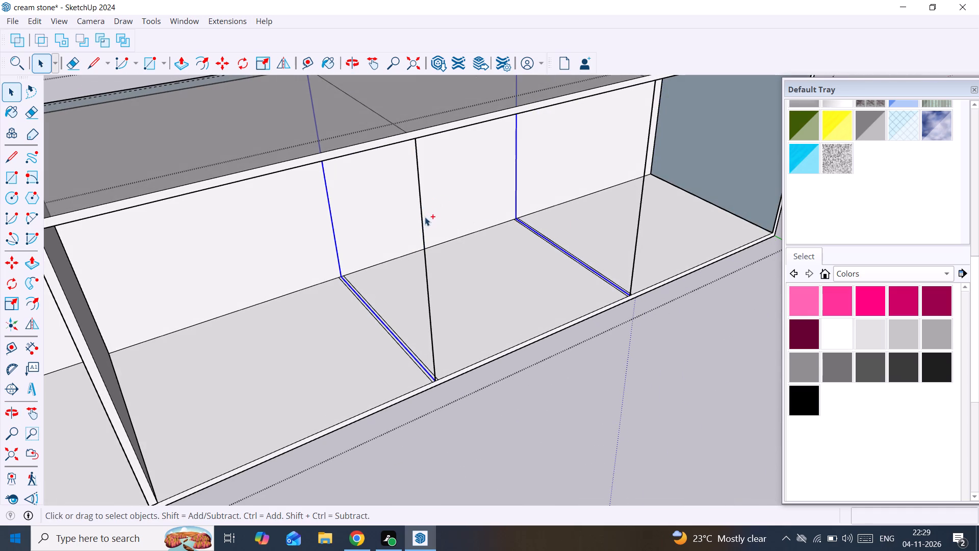
pyautogui.keyDown('ctrl'); pyautogui.click(432, 361); pyautogui.keyUp('ctrl')
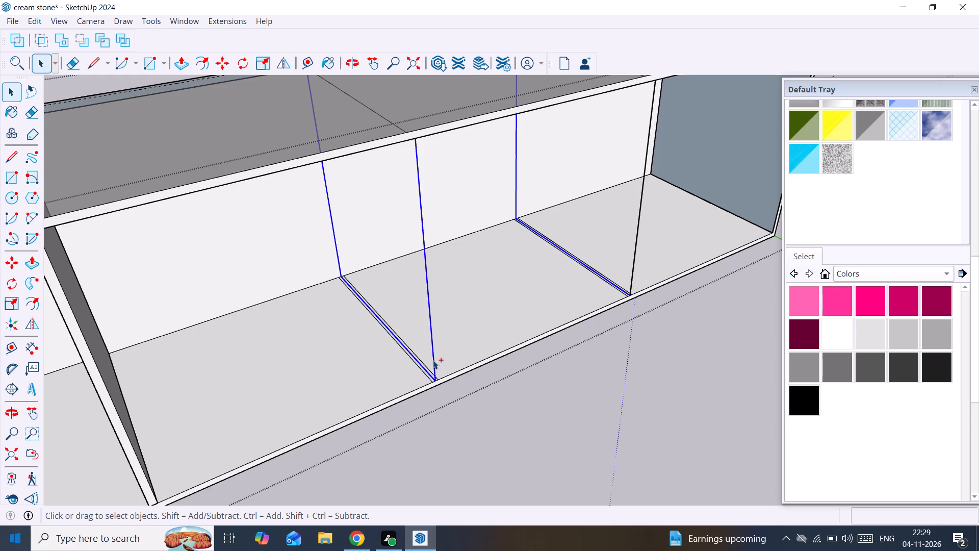
pyautogui.keyDown('ctrl'); pyautogui.click(633, 273); pyautogui.keyUp('ctrl')
pyautogui.press('Delete')
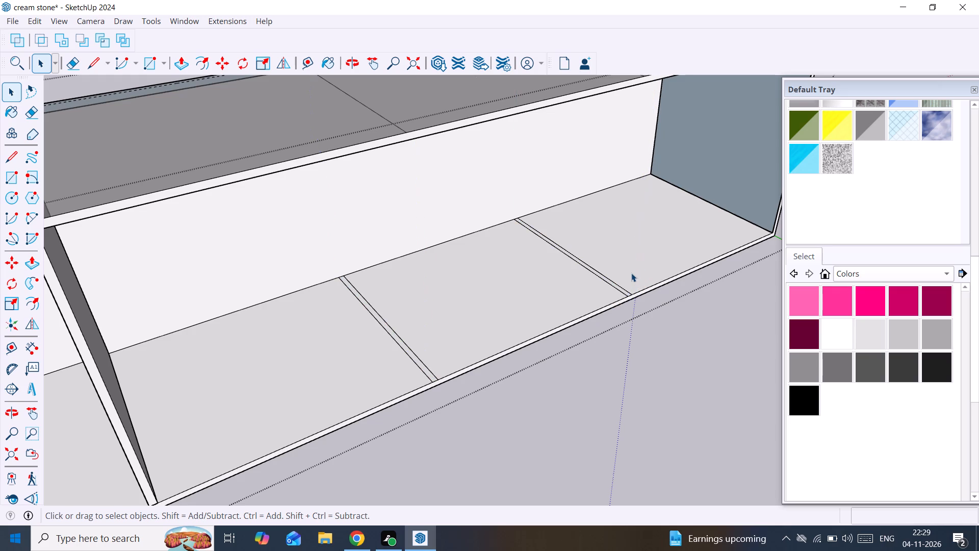
# Delete the two leftover partition edges on the underside of the box's top.
pyautogui.scroll(-3, 589, 261)
pyautogui.moveTo(588, 262); pyautogui.dragTo(601, 477, button='middle')
pyautogui.moveTo(584, 444); pyautogui.dragTo(469, 177, button='middle')
pyautogui.scroll(3, 343, 199)
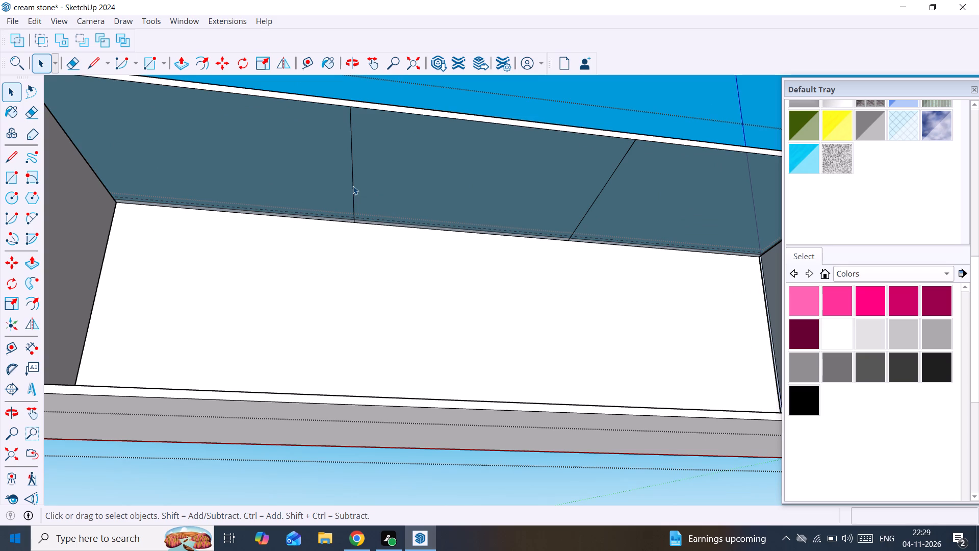
pyautogui.click(353, 186)
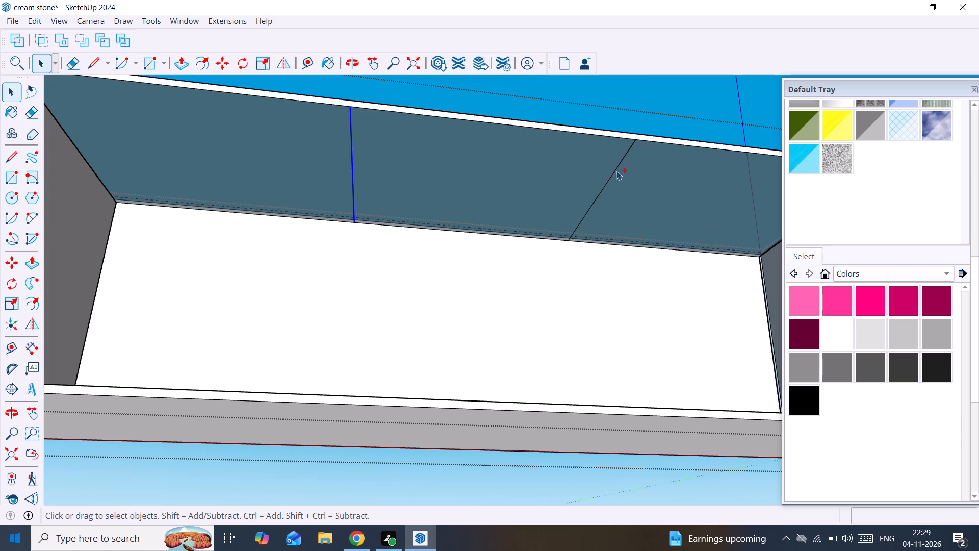
pyautogui.keyDown('ctrl'); pyautogui.click(615, 171); pyautogui.keyUp('ctrl')
pyautogui.press('Delete')
# Paint the inner face of the box's end panel nearest the origin white, and leave the box group.
pyautogui.scroll(-8, 607, 178)
pyautogui.moveTo(574, 206); pyautogui.dragTo(650, 471, button='middle')
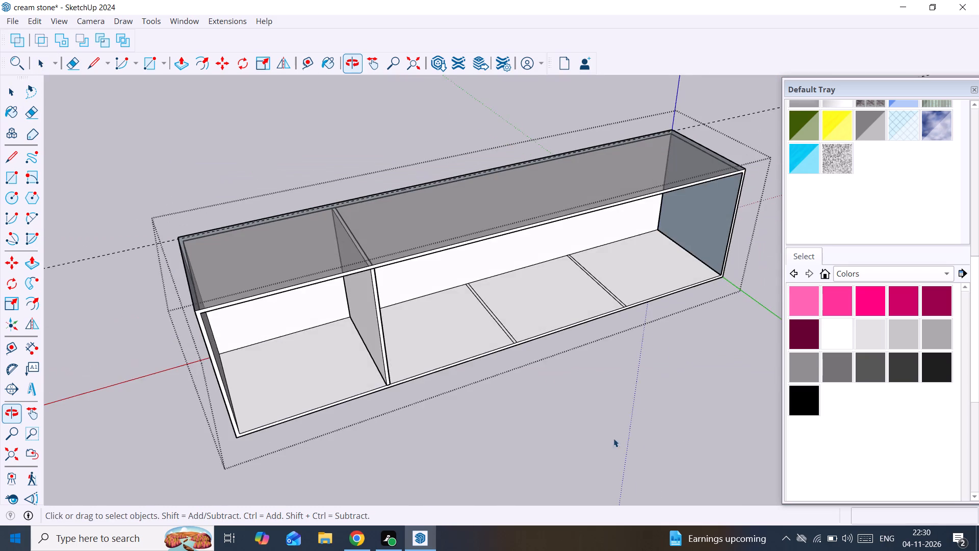
pyautogui.scroll(3, 512, 347)
pyautogui.moveTo(539, 303); pyautogui.dragTo(361, 296, button='middle')
pyautogui.scroll(-6, 361, 296)
pyautogui.scroll(2, 631, 273)
pyautogui.moveTo(632, 273); pyautogui.dragTo(885, 257, button='middle')
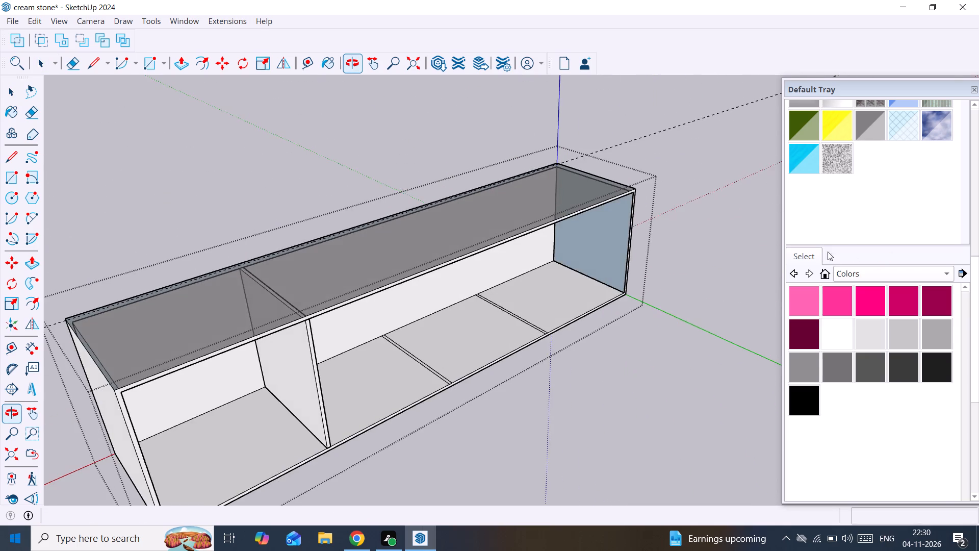
pyautogui.scroll(3, 574, 250)
pyautogui.click(607, 233)
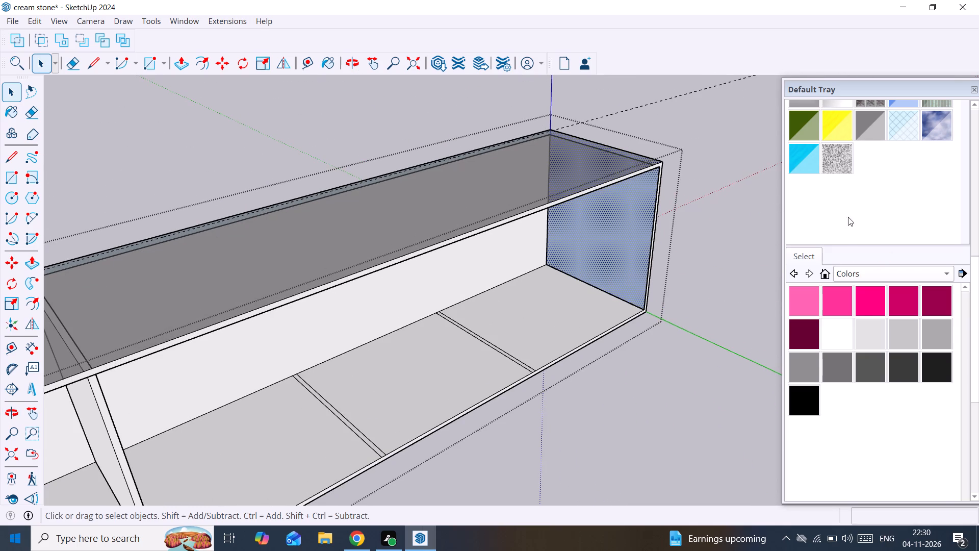
pyautogui.click(844, 332)
pyautogui.click(601, 234)
pyautogui.moveTo(718, 232); pyautogui.dragTo(414, 259, button='middle')
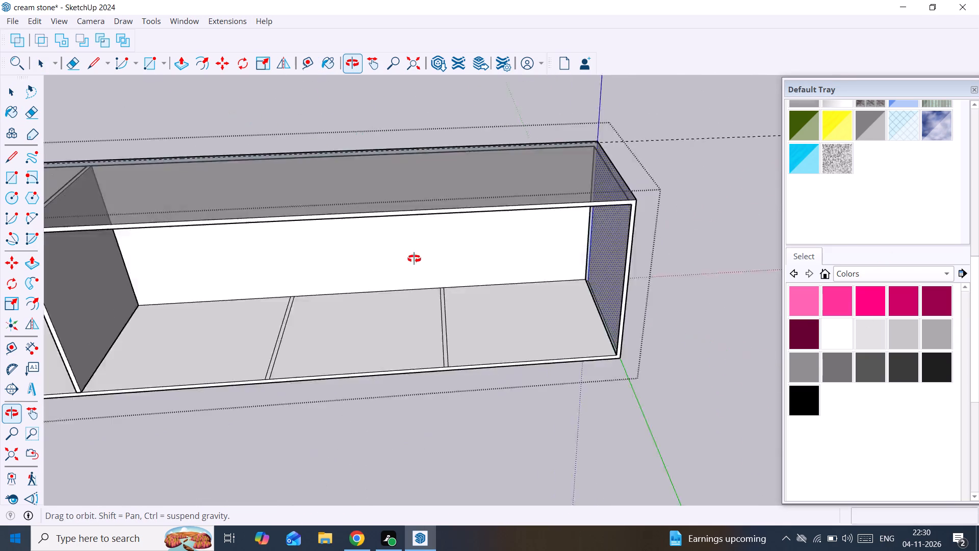
pyautogui.moveTo(414, 259); pyautogui.dragTo(586, 259, button='middle')
pyautogui.scroll(-8, 496, 275)
pyautogui.moveTo(222, 316); pyautogui.dragTo(232, 312, button='middle')
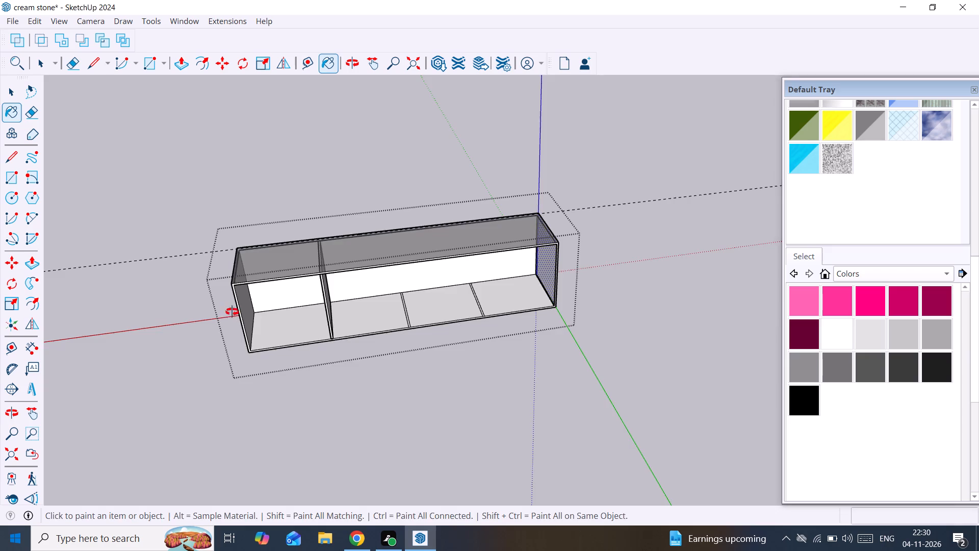
pyautogui.moveTo(232, 312); pyautogui.dragTo(289, 319, button='middle')
pyautogui.press('space')
pyautogui.click(407, 457)
# Open the box group and make the floor strip next to the finished partition into a group.
pyautogui.scroll(1, 401, 317)
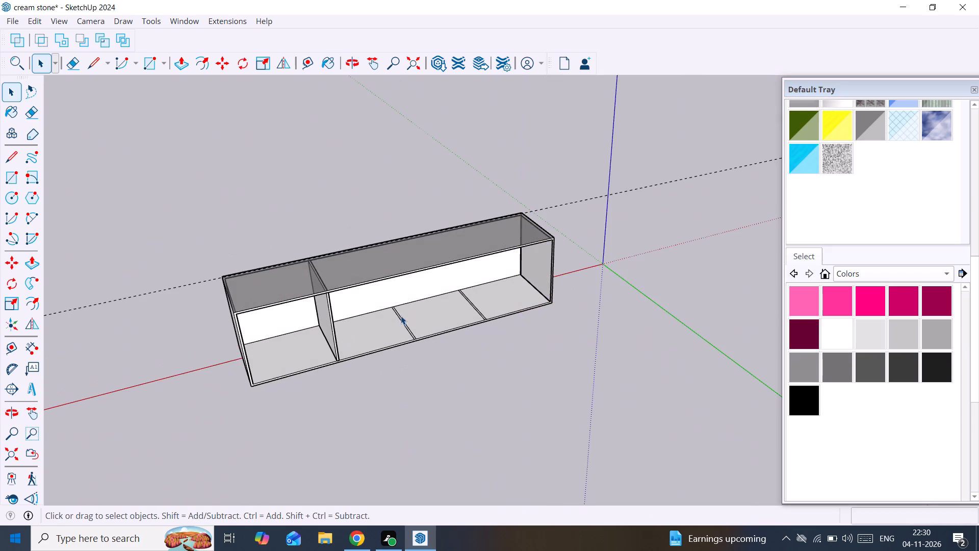
pyautogui.scroll(2, 401, 316)
pyautogui.doubleClick(414, 317)
pyautogui.scroll(9, 404, 329)
pyautogui.click(409, 324)
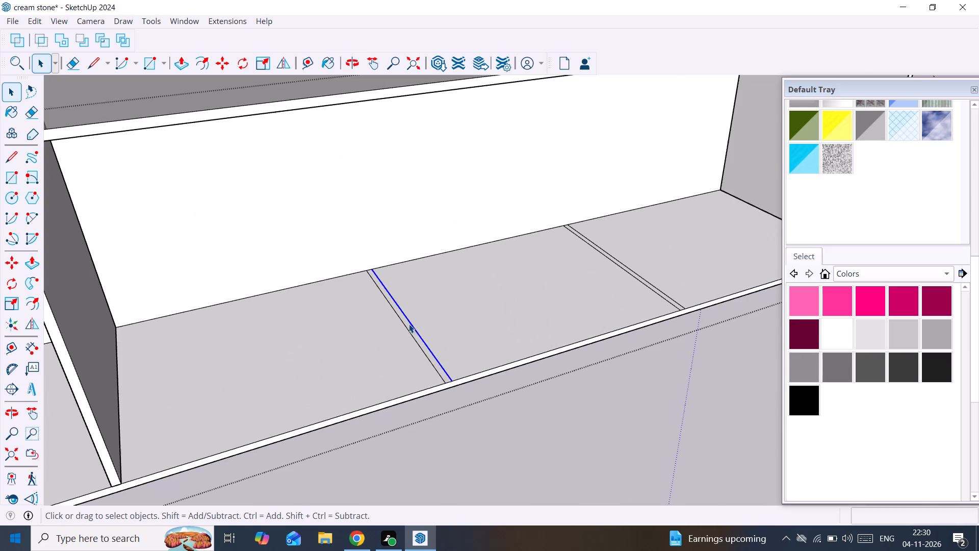
pyautogui.scroll(3, 410, 324)
pyautogui.click(414, 335)
pyautogui.doubleClick(414, 335)
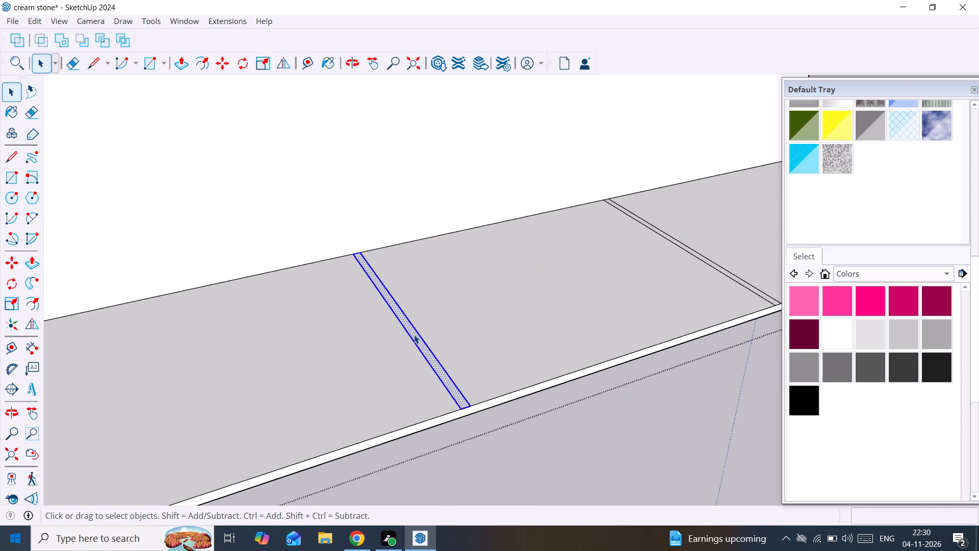
pyautogui.rightClick(414, 335)
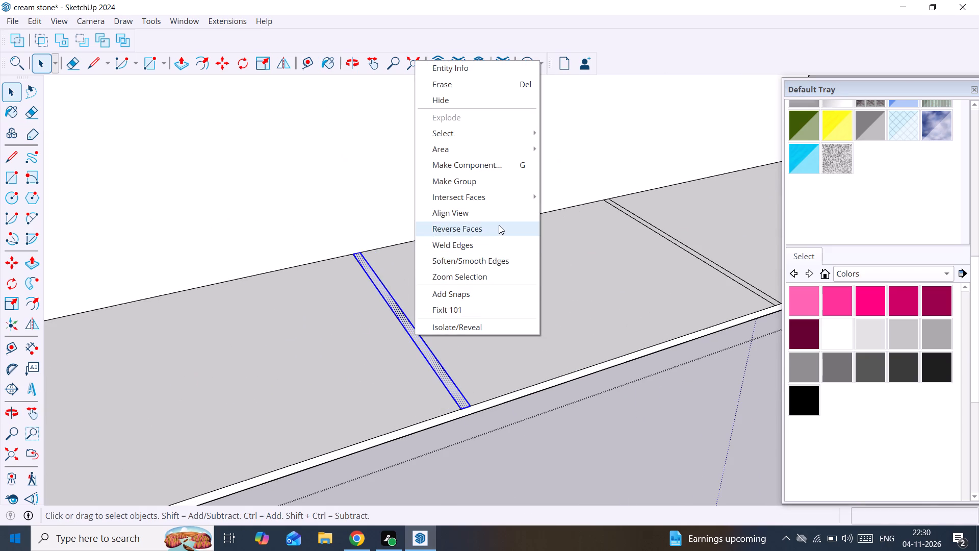
pyautogui.click(507, 185)
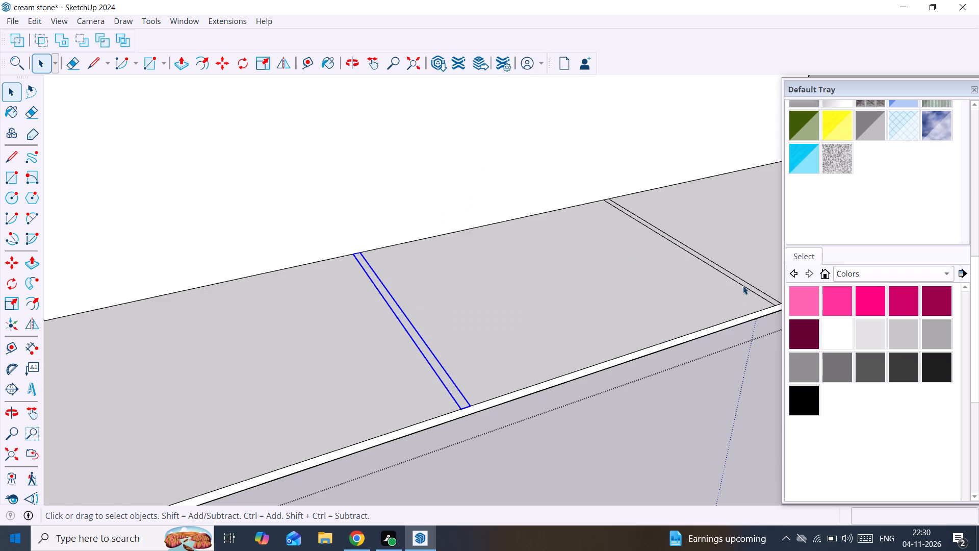
# Make the floor strip nearest the origin into a group.
pyautogui.click(748, 285)
pyautogui.scroll(2, 750, 291)
pyautogui.moveTo(750, 295); pyautogui.dragTo(597, 350, button='middle')
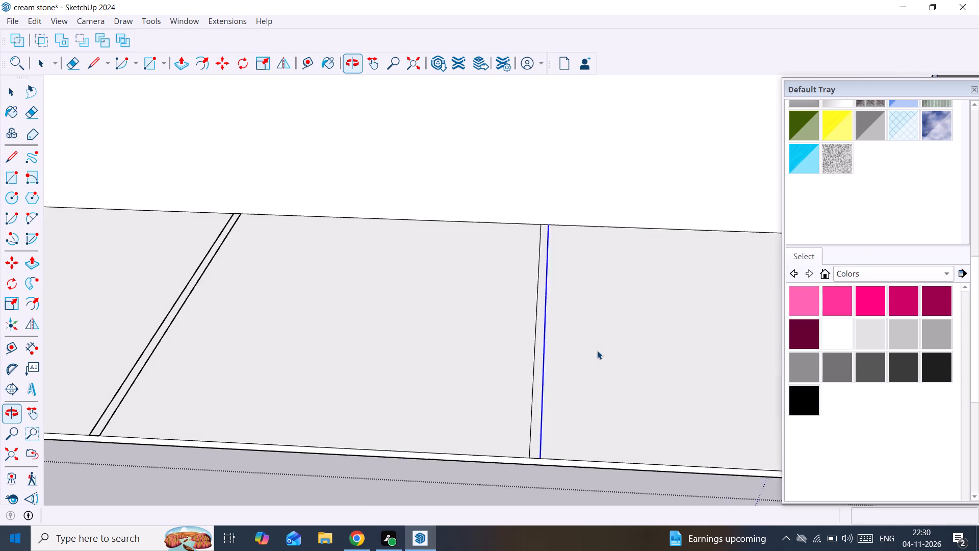
pyautogui.doubleClick(534, 334)
pyautogui.rightClick(533, 334)
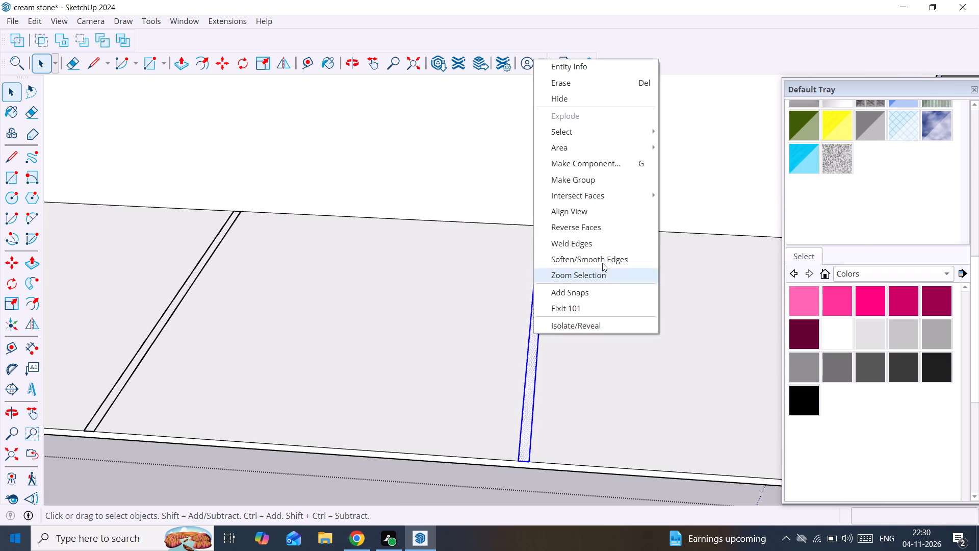
pyautogui.click(642, 183)
# Open the group of the floor strip nearest the origin and select its face for Push/Pull.
pyautogui.scroll(-3, 361, 356)
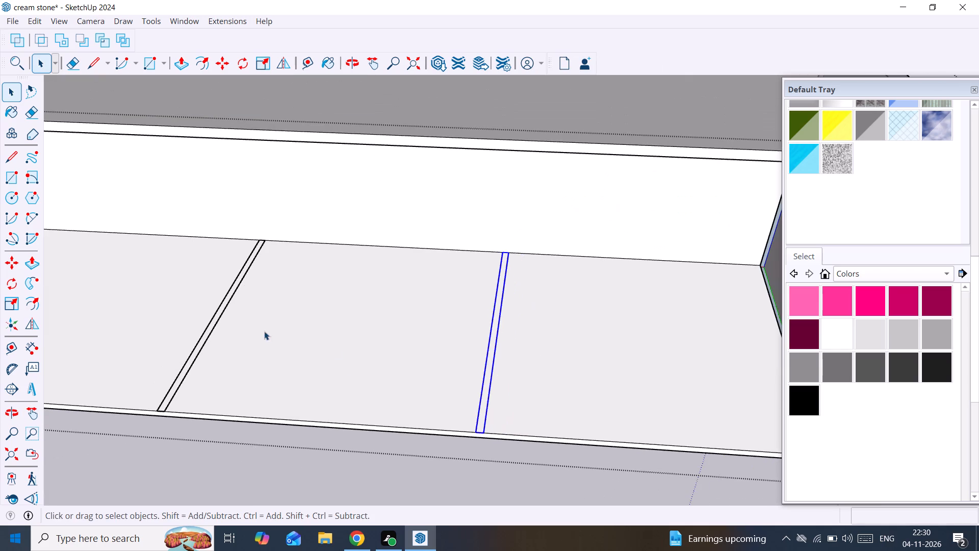
pyautogui.moveTo(237, 328); pyautogui.dragTo(372, 327, button='middle')
pyautogui.scroll(2, 303, 338)
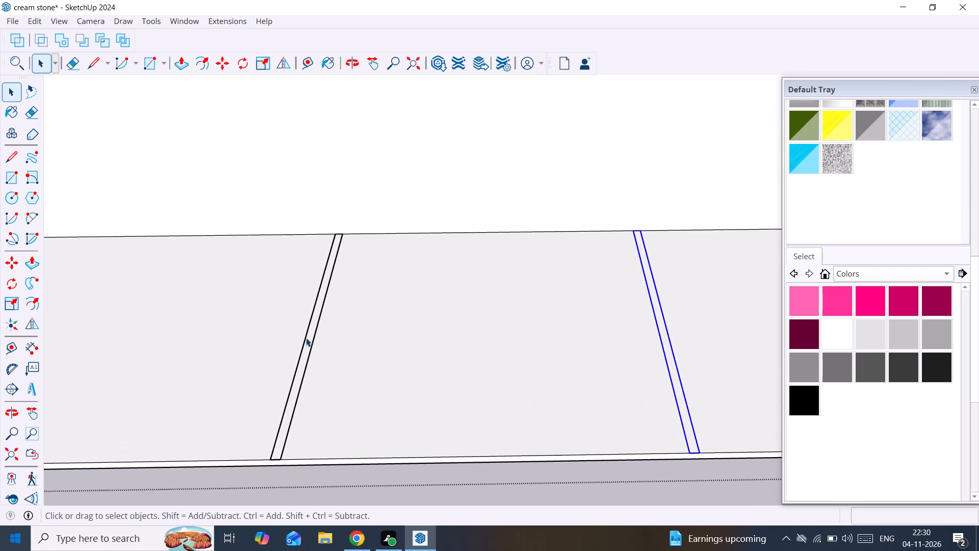
pyautogui.tripleClick(653, 296)
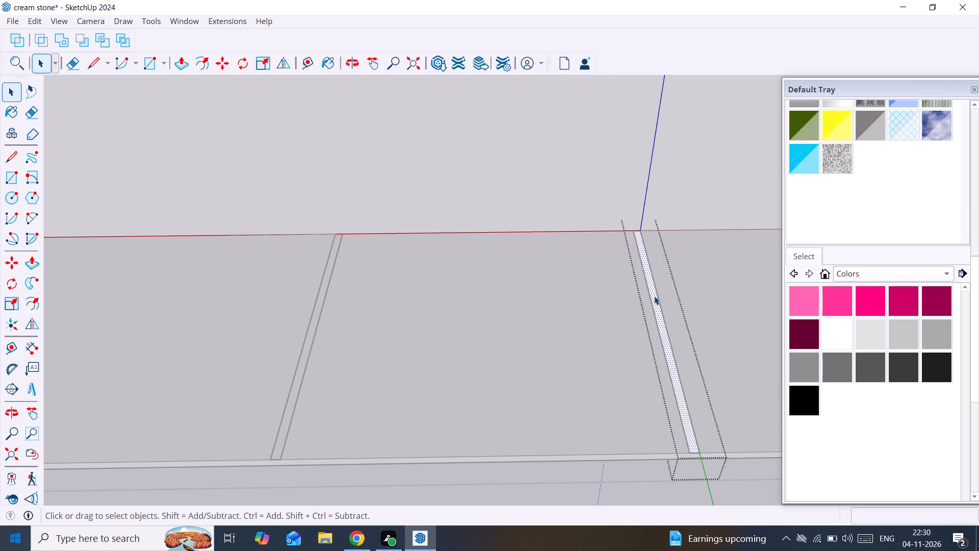
pyautogui.press('p')
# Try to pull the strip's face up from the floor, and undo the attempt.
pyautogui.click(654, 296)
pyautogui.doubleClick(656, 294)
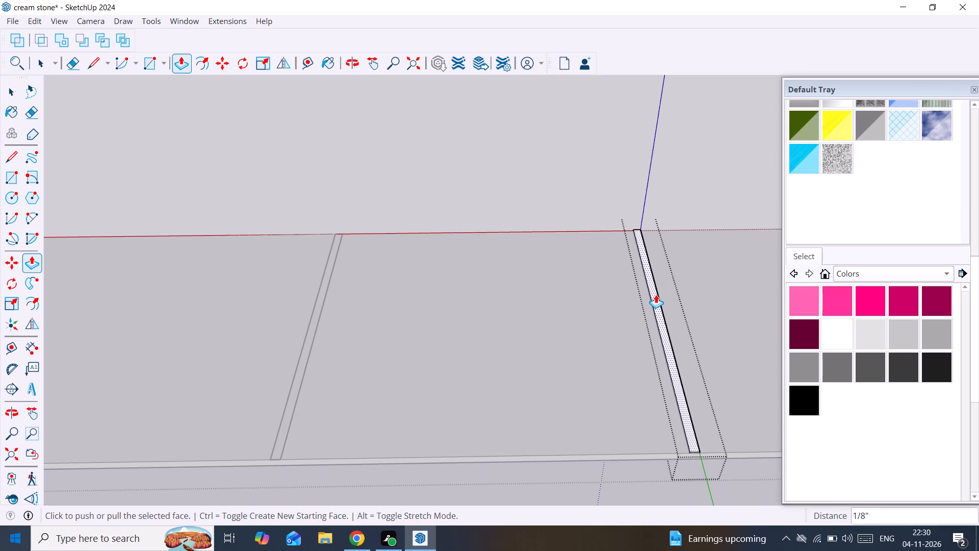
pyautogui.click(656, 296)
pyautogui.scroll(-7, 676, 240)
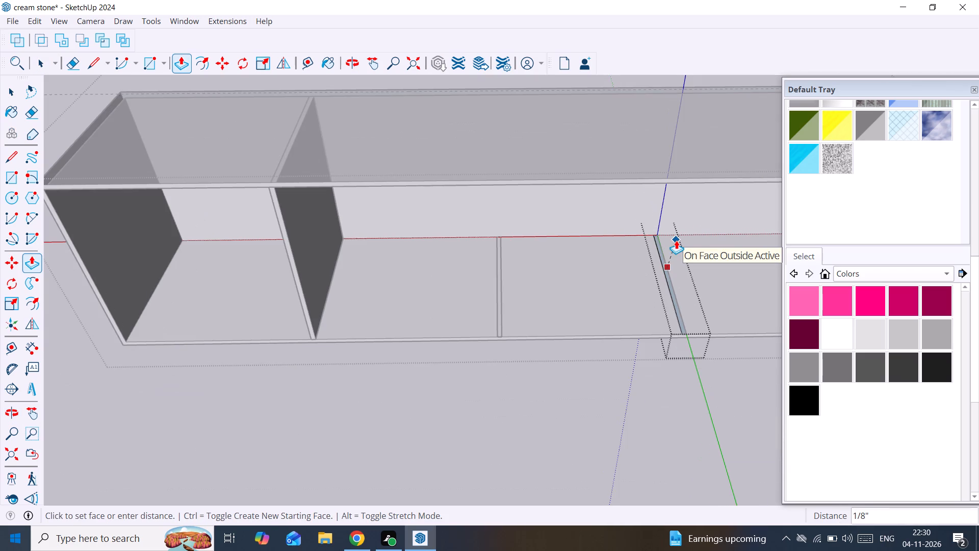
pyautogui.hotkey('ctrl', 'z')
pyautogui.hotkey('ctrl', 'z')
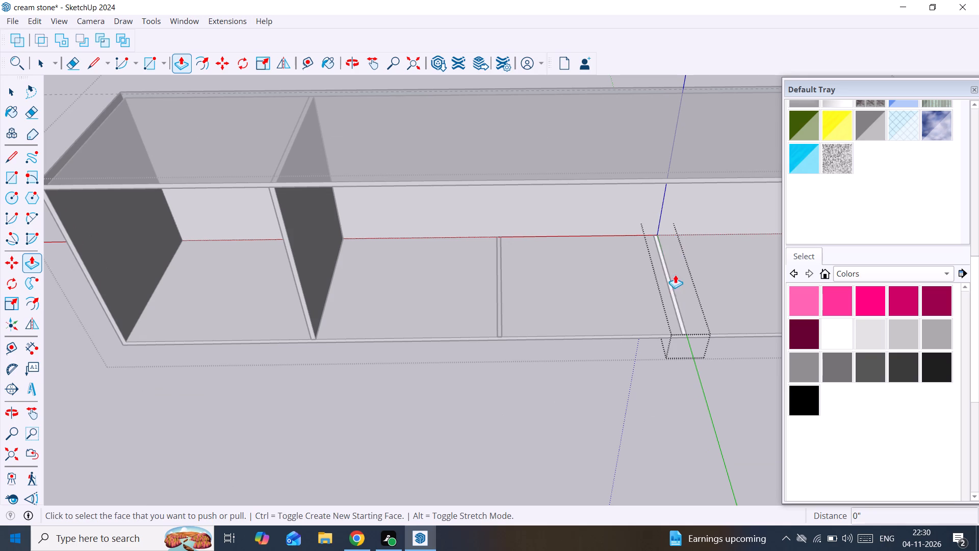
# Pull the strip's face up about 2' 4 9/16" to the box's top to form the partition, and leave the group.
pyautogui.scroll(11, 675, 310)
pyautogui.click(681, 301)
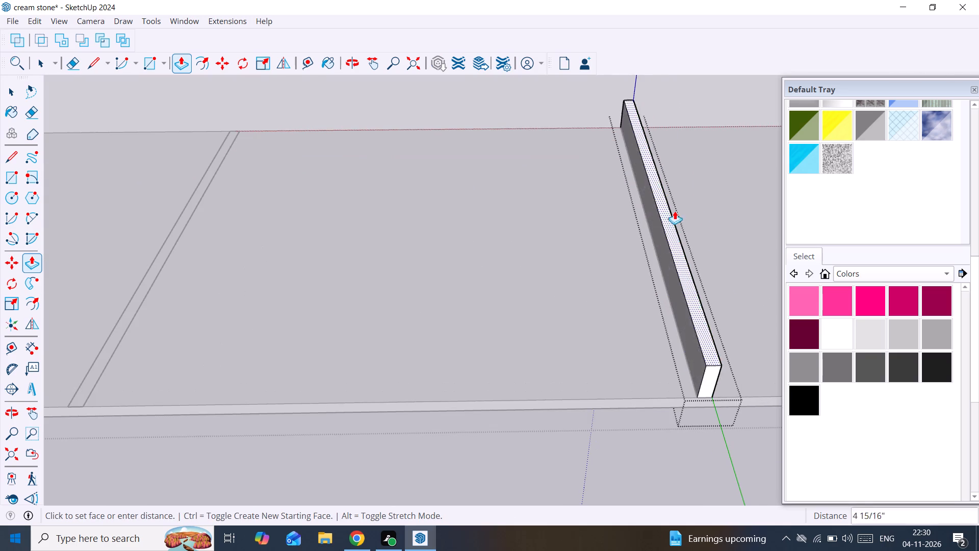
pyautogui.scroll(-12, 675, 211)
pyautogui.moveTo(674, 213); pyautogui.dragTo(653, 419, button='middle')
pyautogui.moveTo(655, 395); pyautogui.dragTo(660, 335, button='middle')
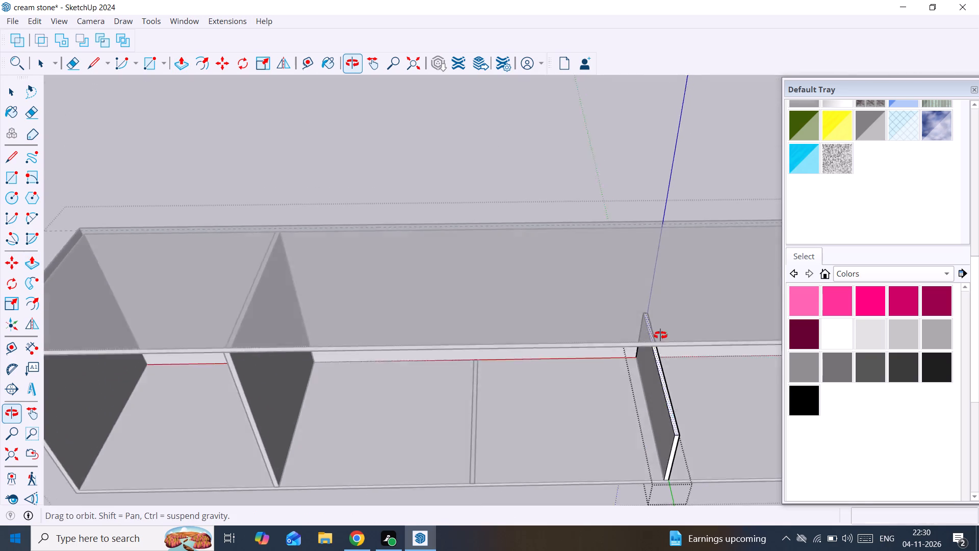
pyautogui.moveTo(660, 335); pyautogui.dragTo(662, 274, button='middle')
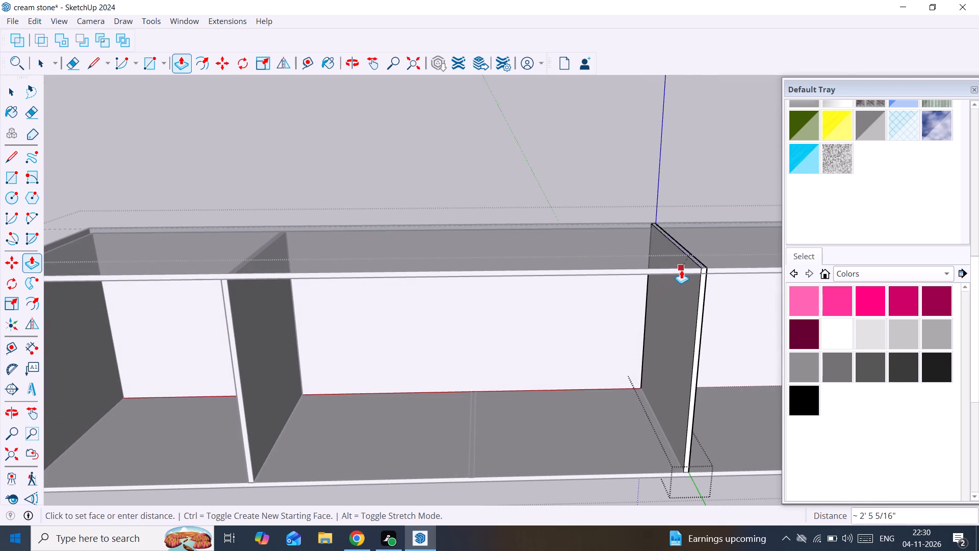
pyautogui.click(707, 277)
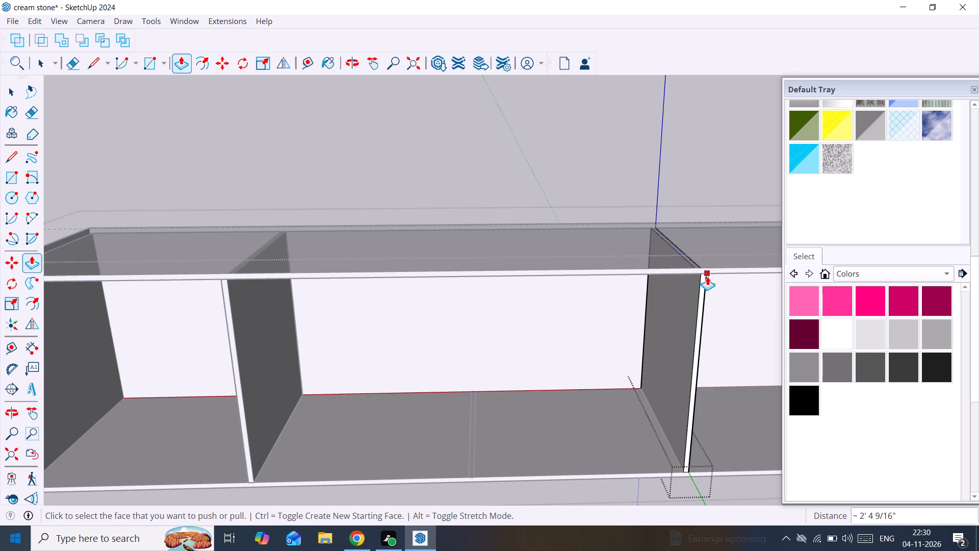
pyautogui.press('space')
pyautogui.click(545, 172)
# Open the group of the middle floor strip, pull its face up to the box's top to form the partition, and leave the group.
pyautogui.scroll(2, 484, 399)
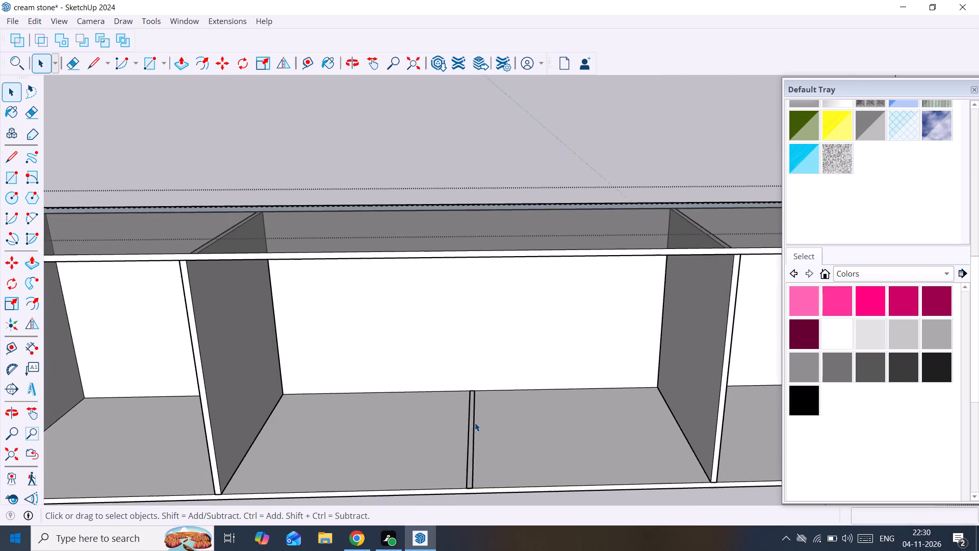
pyautogui.click(473, 423)
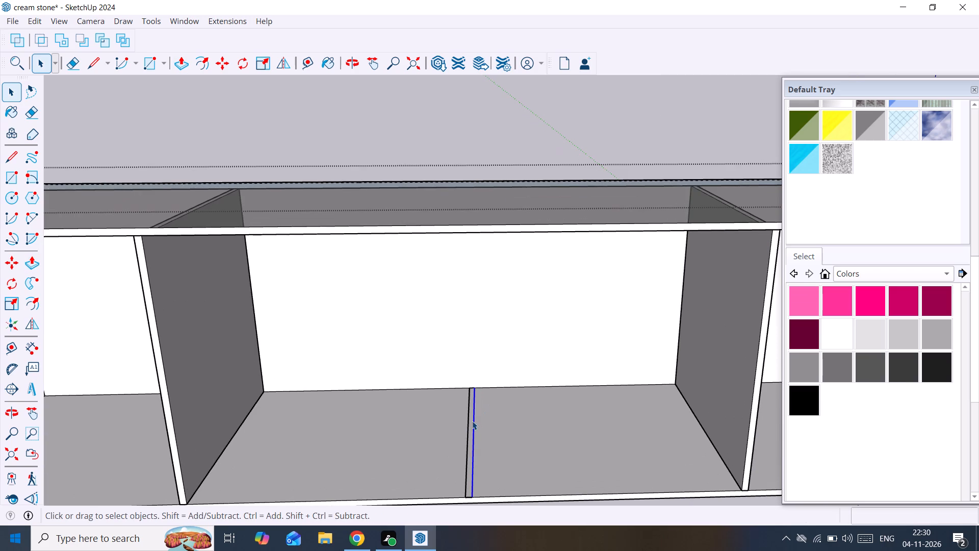
pyautogui.click(472, 421)
pyautogui.scroll(4, 472, 421)
pyautogui.click(471, 420)
pyautogui.doubleClick(471, 420)
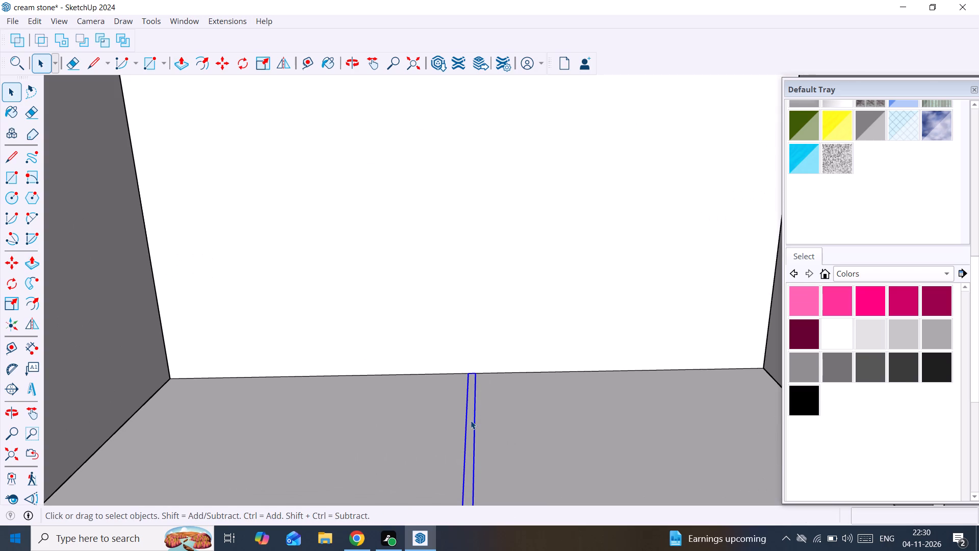
pyautogui.scroll(-3, 472, 420)
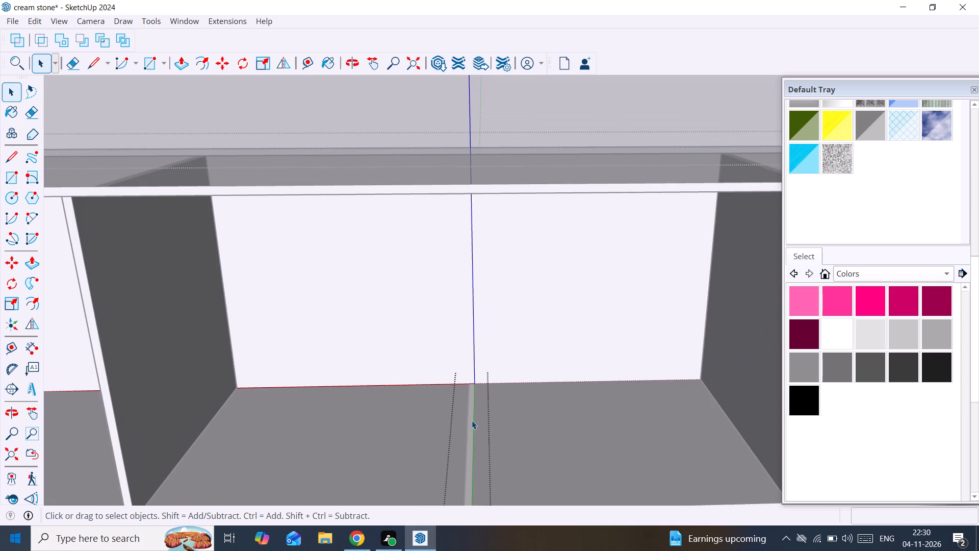
pyautogui.scroll(1, 472, 420)
pyautogui.press('p')
pyautogui.click(472, 420)
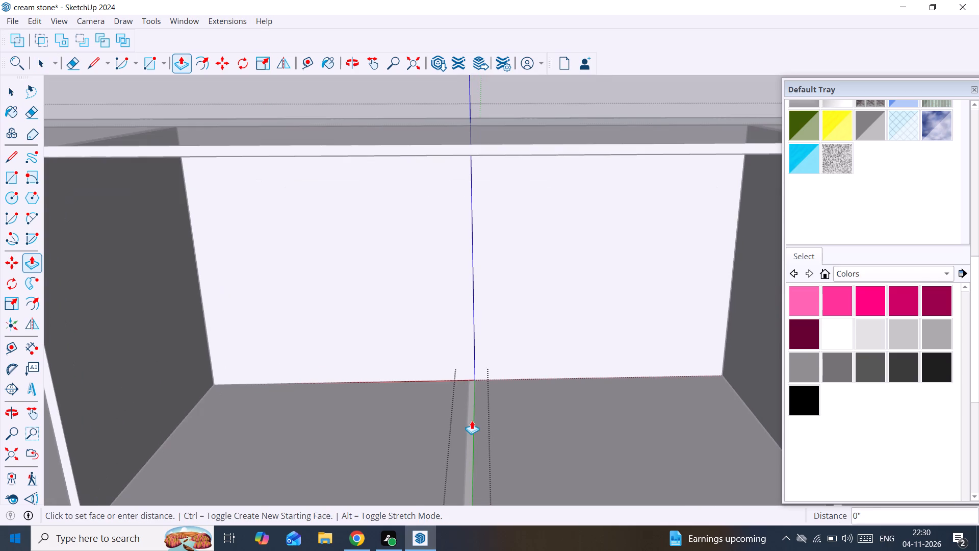
pyautogui.click(563, 156)
pyautogui.press('space')
pyautogui.scroll(-8, 553, 184)
pyautogui.moveTo(550, 206); pyautogui.dragTo(546, 370, button='middle')
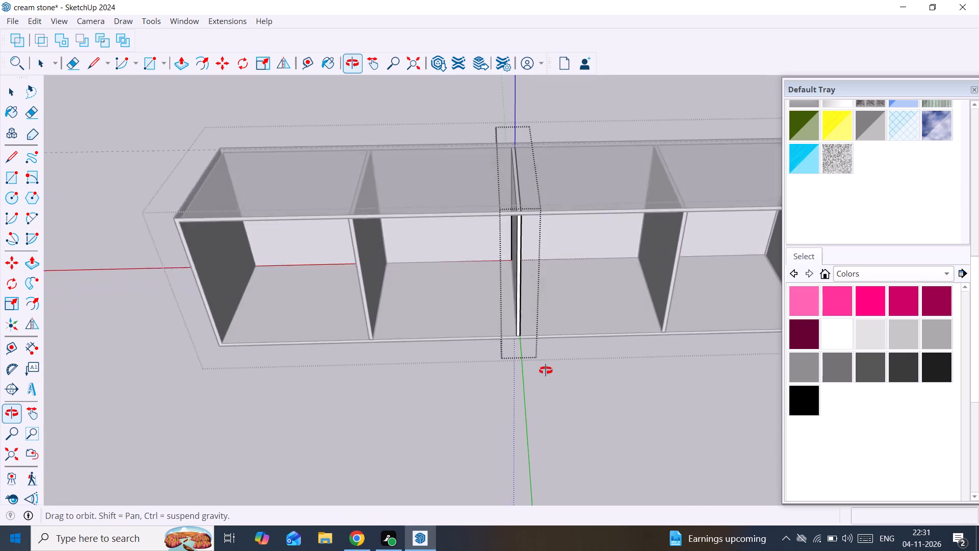
pyautogui.moveTo(546, 370); pyautogui.dragTo(546, 371, button='middle')
pyautogui.click(565, 461)
# Open the group of the partition farthest from the origin, push its front face back 1 5/16", and leave the group.
pyautogui.scroll(-4, 550, 450)
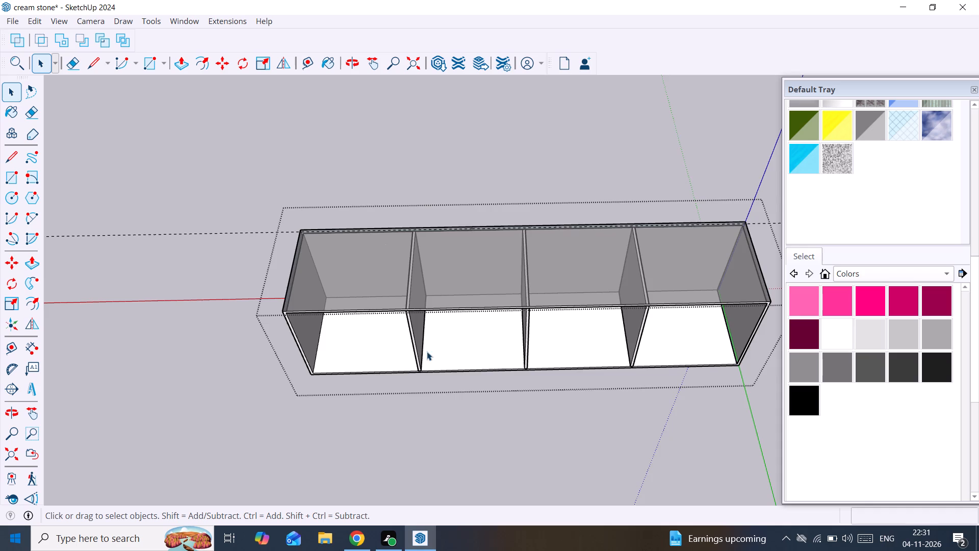
pyautogui.scroll(3, 410, 352)
pyautogui.moveTo(399, 352); pyautogui.dragTo(580, 313, button='middle')
pyautogui.scroll(4, 554, 327)
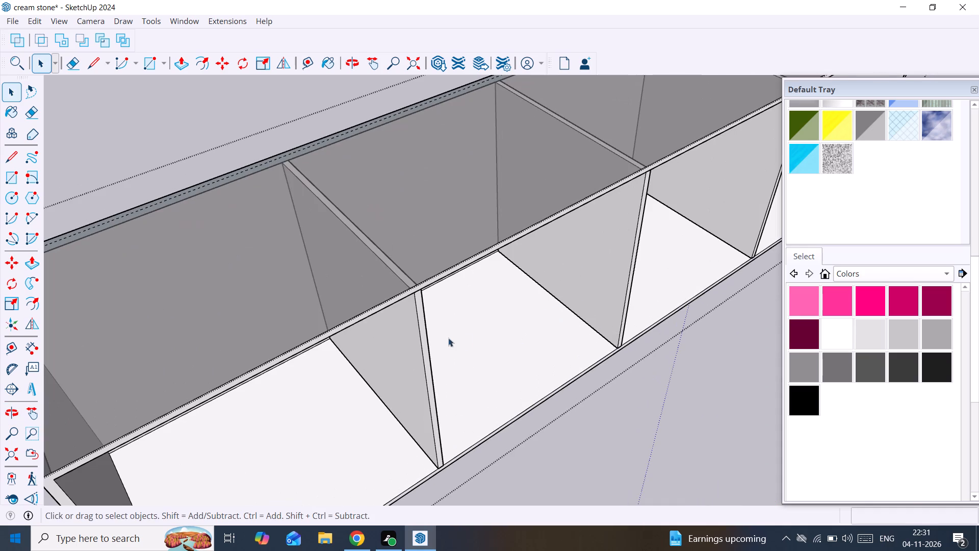
pyautogui.doubleClick(419, 310)
pyautogui.click(419, 310)
pyautogui.scroll(2, 419, 310)
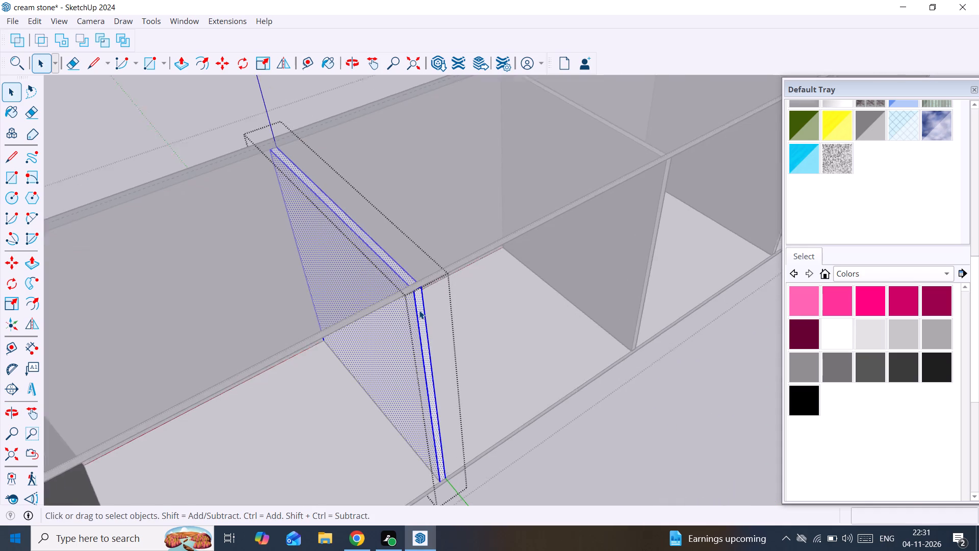
pyautogui.scroll(2, 419, 310)
pyautogui.click(421, 309)
pyautogui.press('p')
pyautogui.click(421, 309)
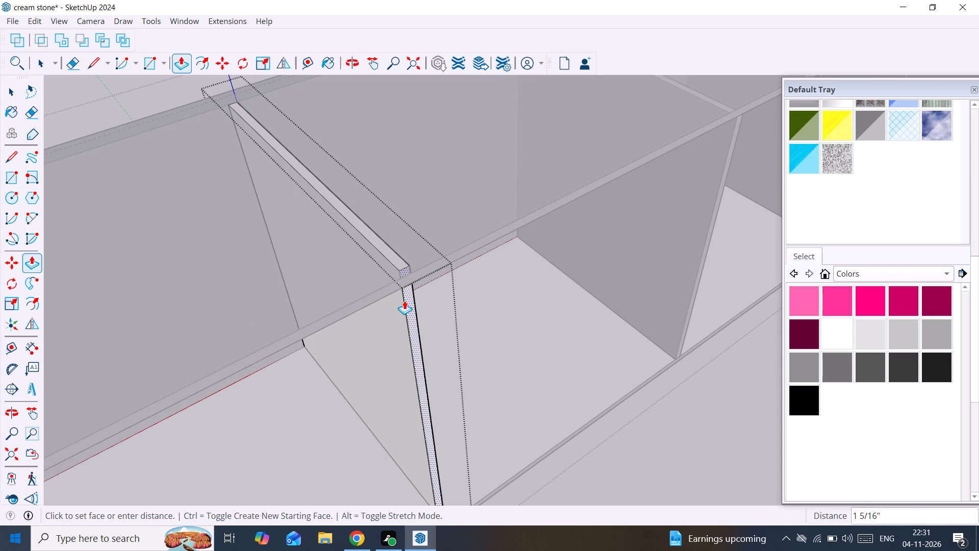
pyautogui.click(404, 300)
pyautogui.press('space')
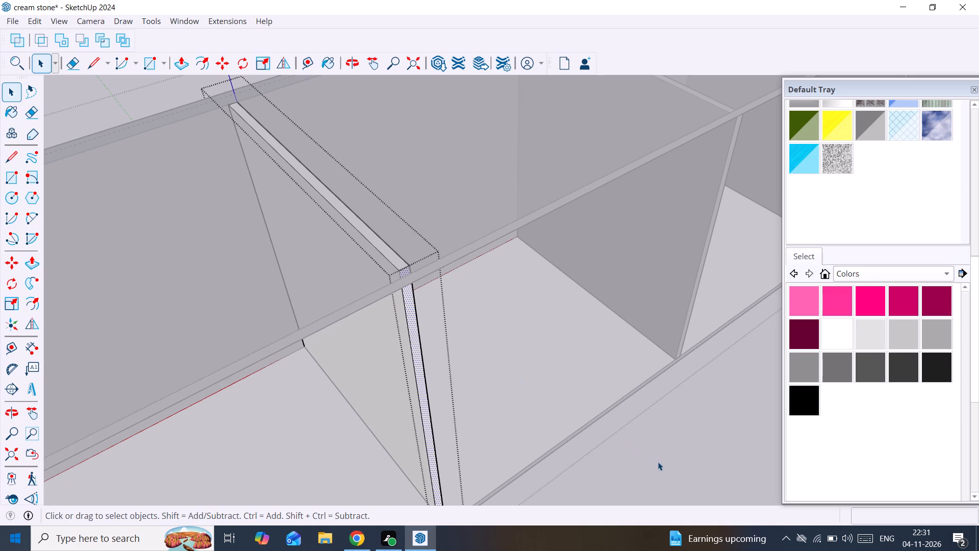
pyautogui.click(655, 463)
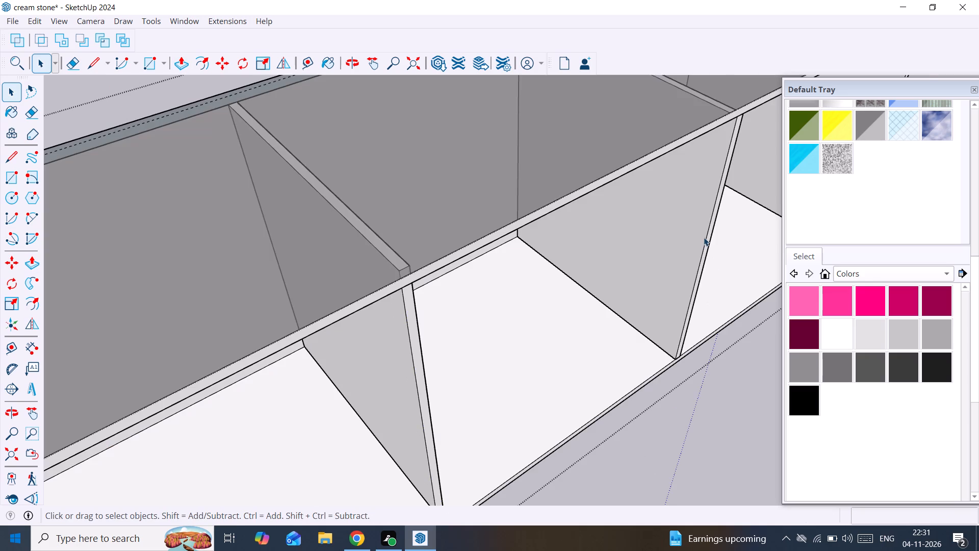
# Repeat the 1 5/16" setback on the front face of the middle partition's group, and leave the group.
pyautogui.scroll(2, 704, 235)
pyautogui.moveTo(704, 235); pyautogui.dragTo(403, 327, button='middle')
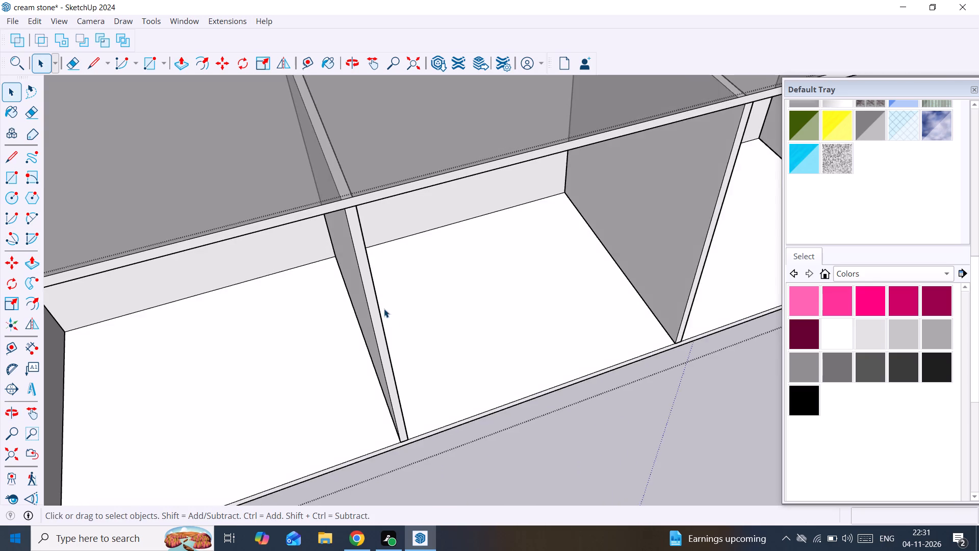
pyautogui.scroll(3, 381, 306)
pyautogui.tripleClick(369, 292)
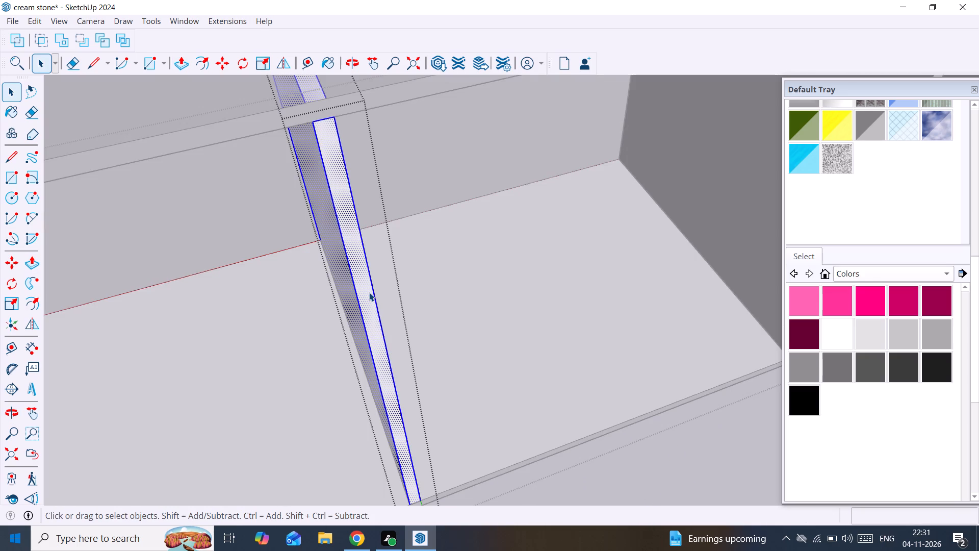
pyautogui.click(369, 292)
pyautogui.press('p')
pyautogui.doubleClick(369, 292)
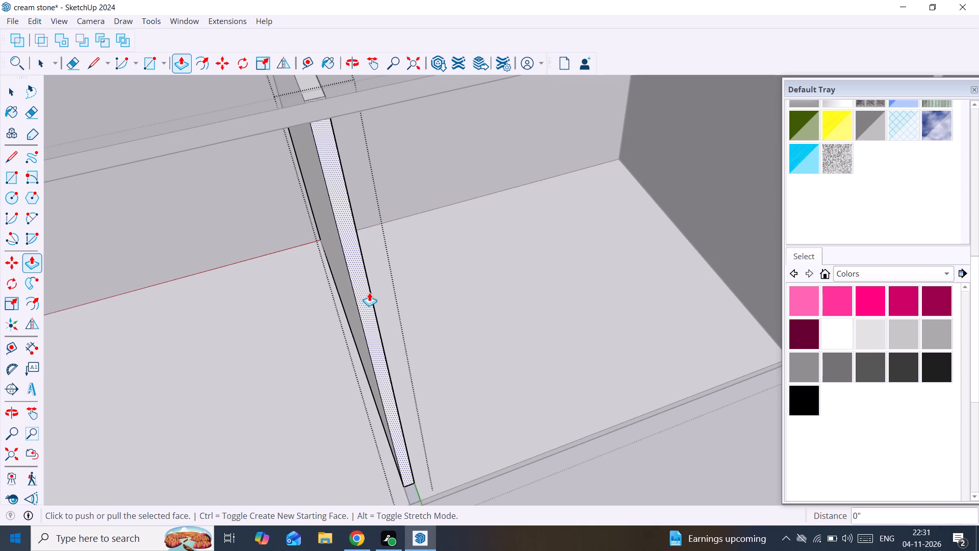
pyautogui.press('space')
pyautogui.scroll(-8, 370, 293)
pyautogui.click(604, 447)
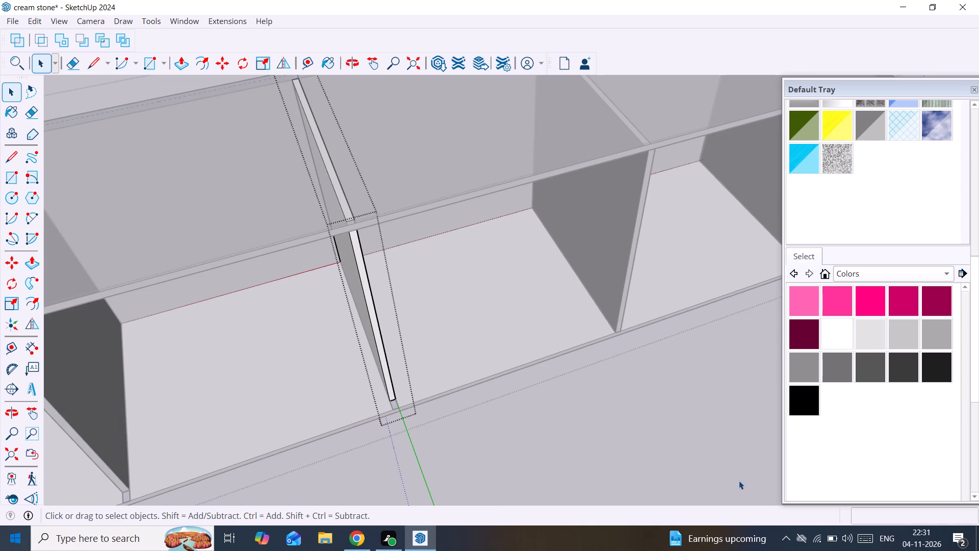
pyautogui.click(739, 481)
# Repeat the 1 5/16" setback on the front face of the partition group nearest the origin, and leave the group.
pyautogui.doubleClick(627, 264)
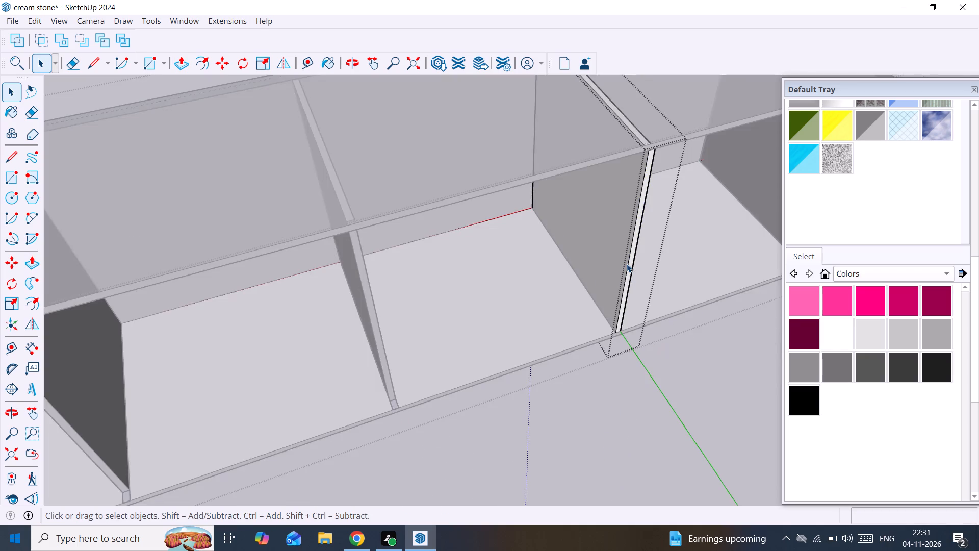
pyautogui.scroll(8, 627, 264)
pyautogui.click(630, 270)
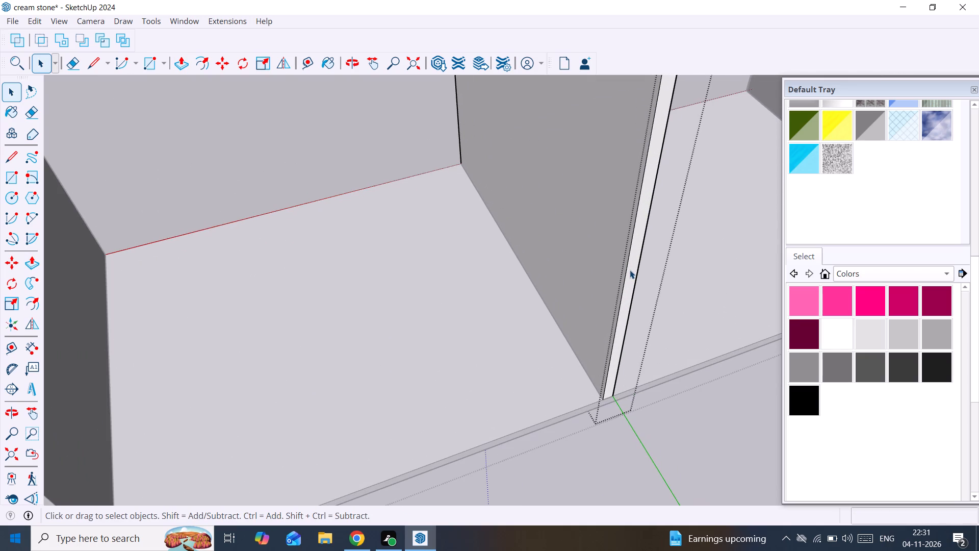
pyautogui.press('p')
pyautogui.doubleClick(630, 270)
pyautogui.press('space')
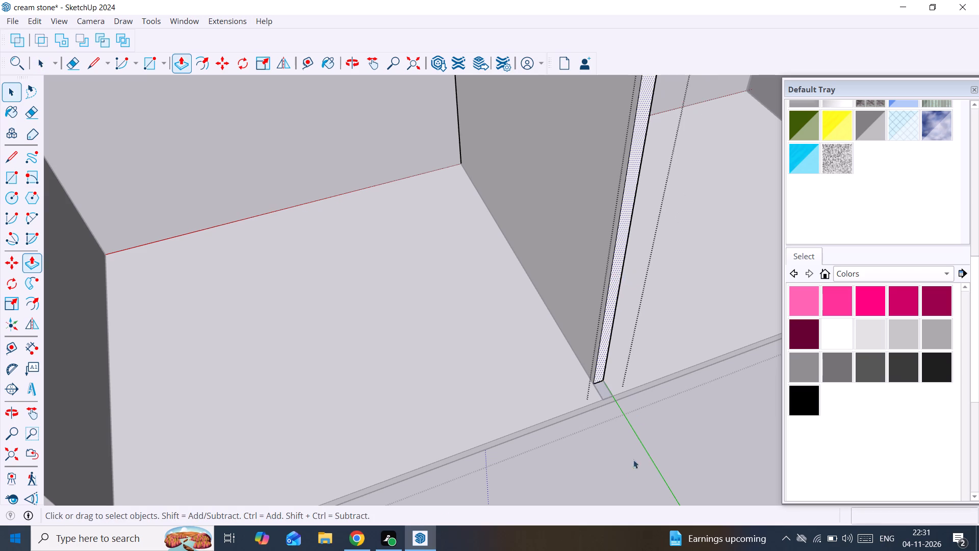
pyautogui.click(636, 482)
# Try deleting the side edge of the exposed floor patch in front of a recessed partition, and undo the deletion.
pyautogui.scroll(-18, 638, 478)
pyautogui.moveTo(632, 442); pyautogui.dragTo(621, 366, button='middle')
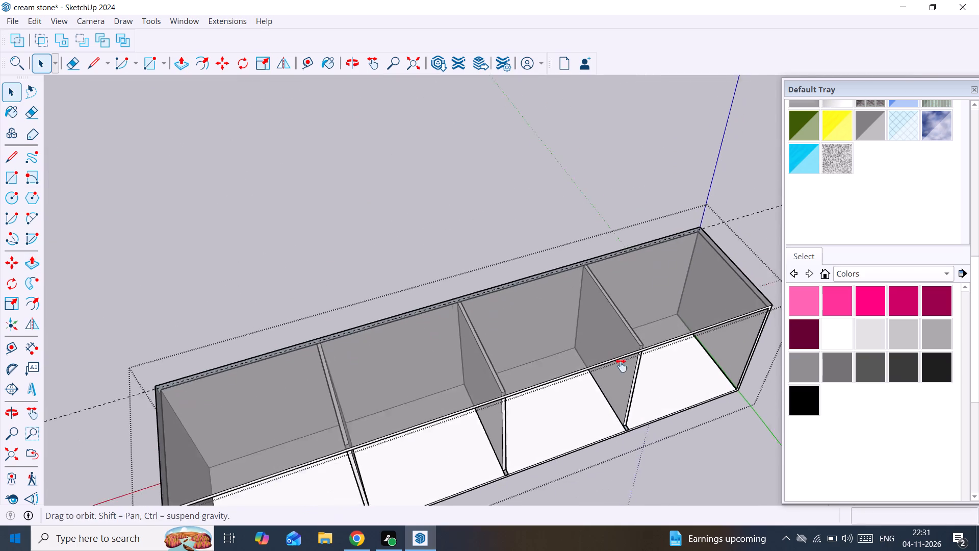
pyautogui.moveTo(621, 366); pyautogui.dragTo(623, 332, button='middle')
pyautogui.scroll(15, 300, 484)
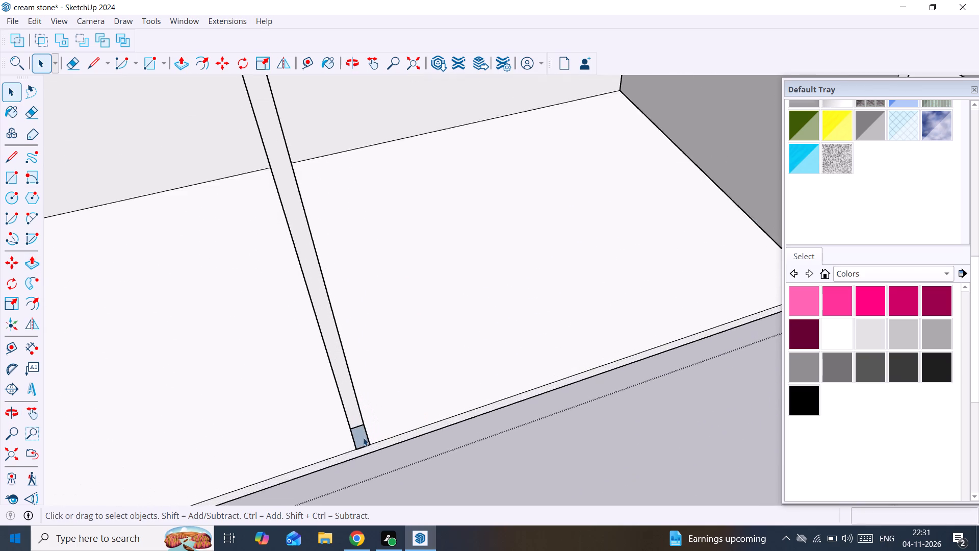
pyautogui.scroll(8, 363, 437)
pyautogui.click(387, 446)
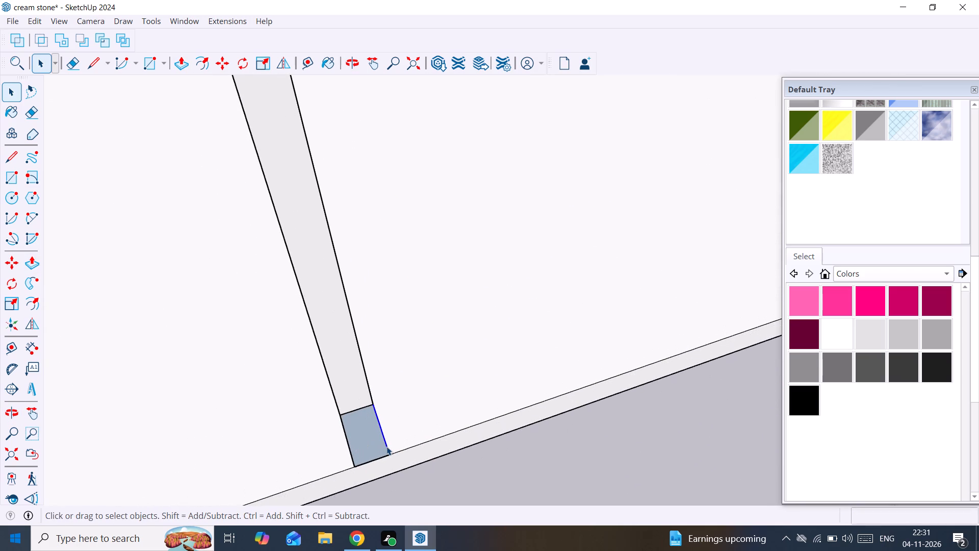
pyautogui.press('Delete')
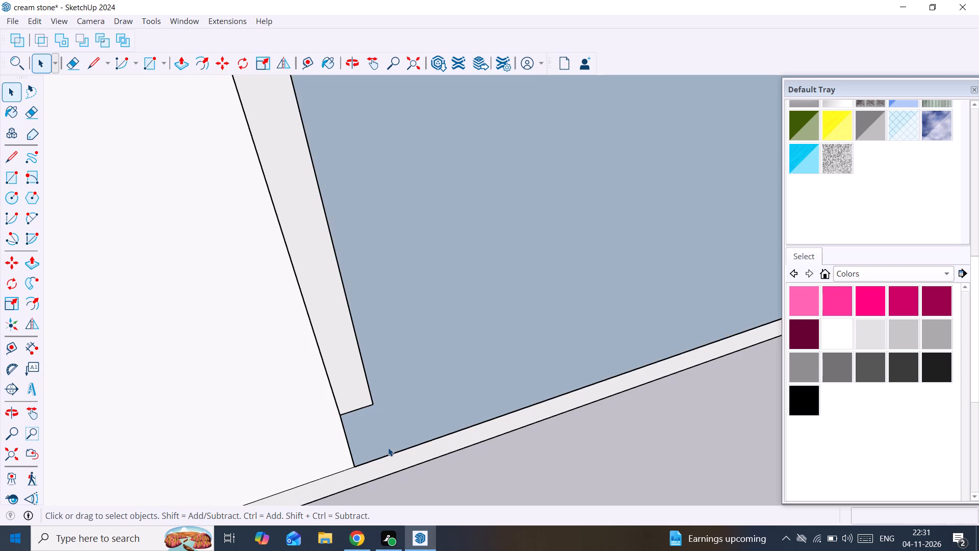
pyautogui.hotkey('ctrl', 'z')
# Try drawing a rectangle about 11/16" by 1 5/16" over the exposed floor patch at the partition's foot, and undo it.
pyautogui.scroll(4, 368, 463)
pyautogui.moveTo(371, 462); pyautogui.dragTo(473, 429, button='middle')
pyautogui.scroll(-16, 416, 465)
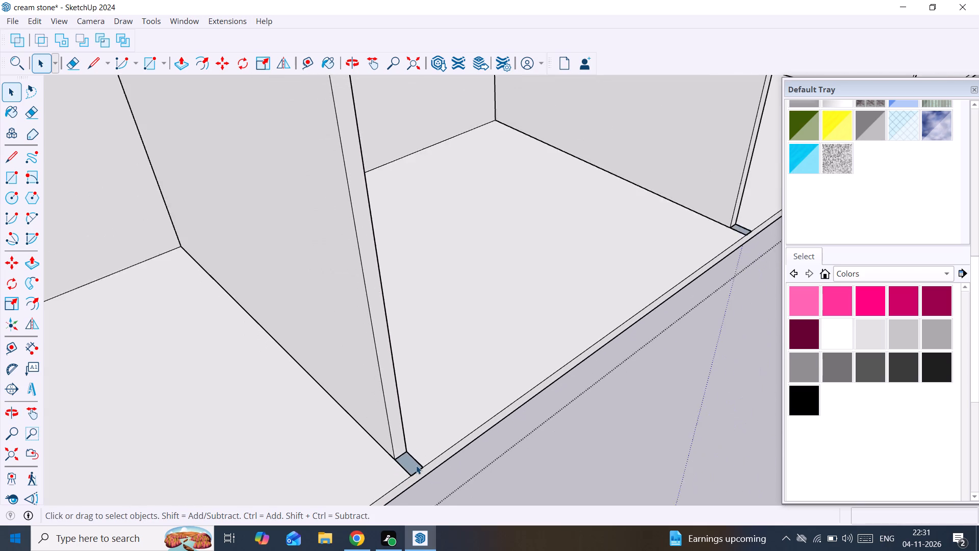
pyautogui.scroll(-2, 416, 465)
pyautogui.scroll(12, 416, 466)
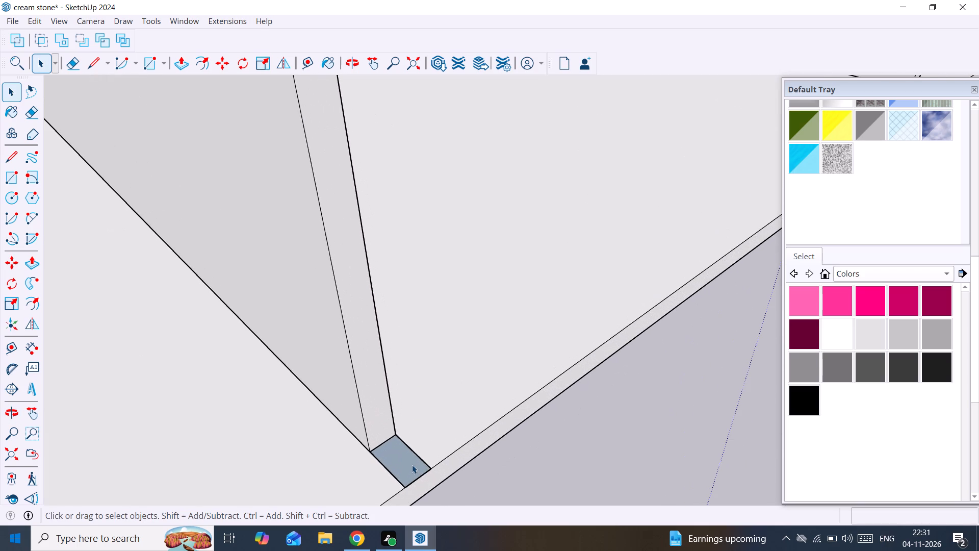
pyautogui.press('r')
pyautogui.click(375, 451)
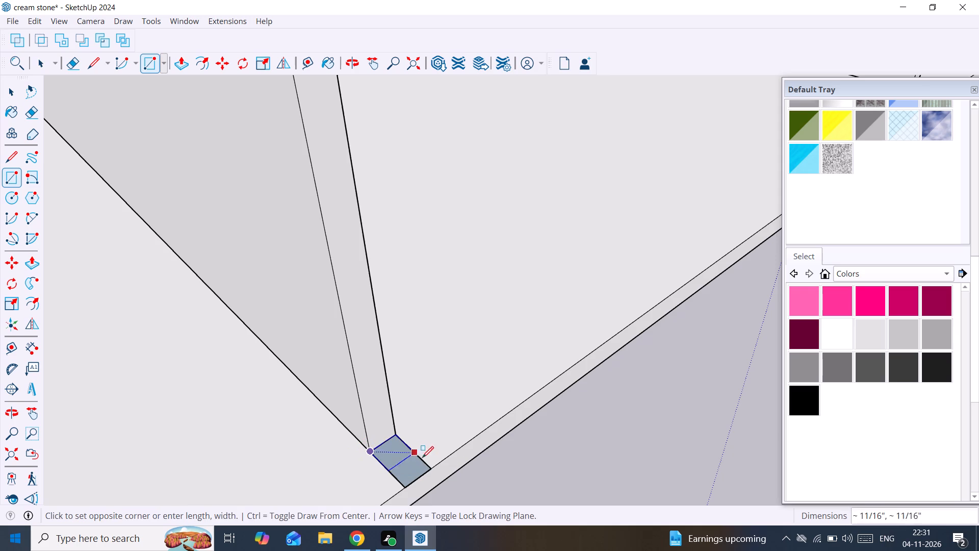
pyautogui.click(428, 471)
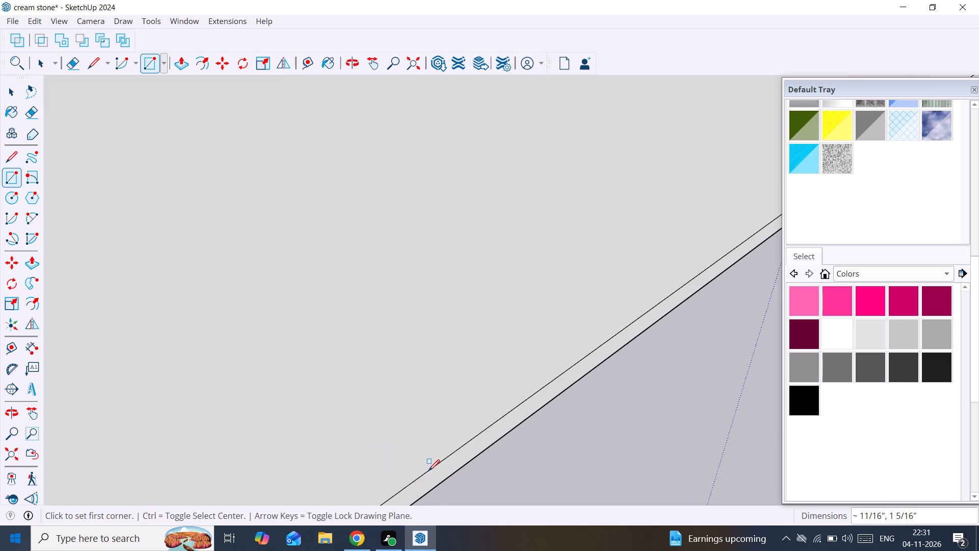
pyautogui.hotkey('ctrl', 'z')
# Redraw the rectangle about 11/16" by 1 5/16" corner to corner over the floor patch, and delete the large stray face covering the view.
pyautogui.scroll(2, 410, 463)
pyautogui.moveTo(410, 463); pyautogui.dragTo(383, 463, button='middle')
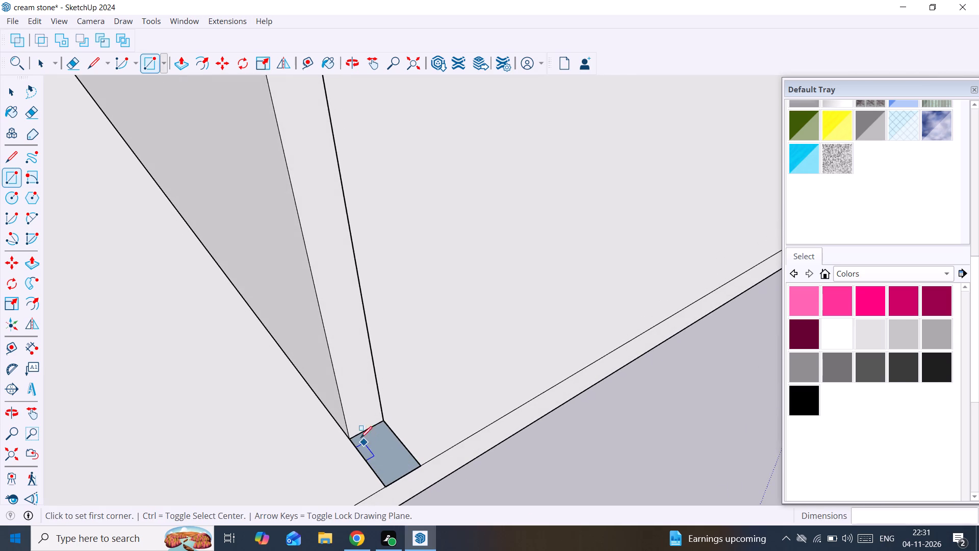
pyautogui.click(351, 437)
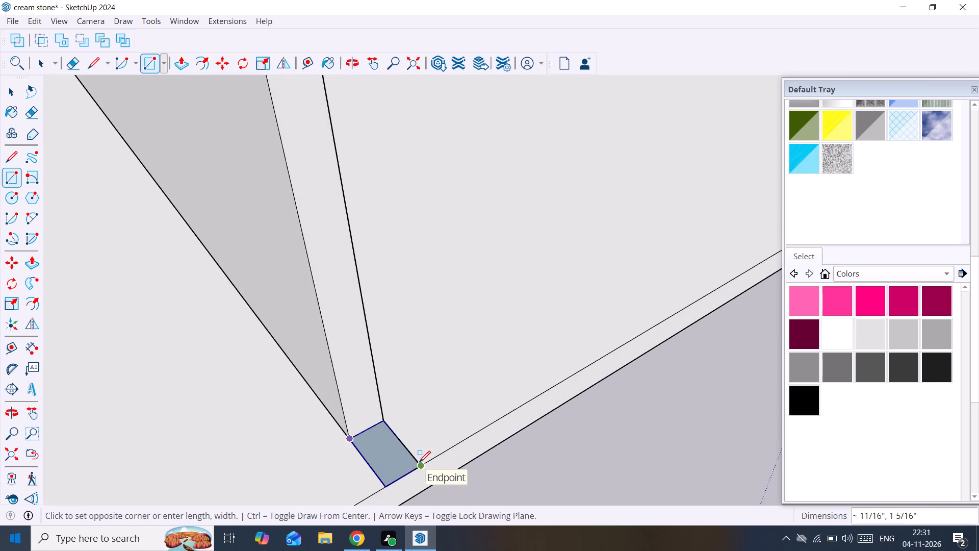
pyautogui.click(418, 462)
pyautogui.press('space')
pyautogui.click(413, 420)
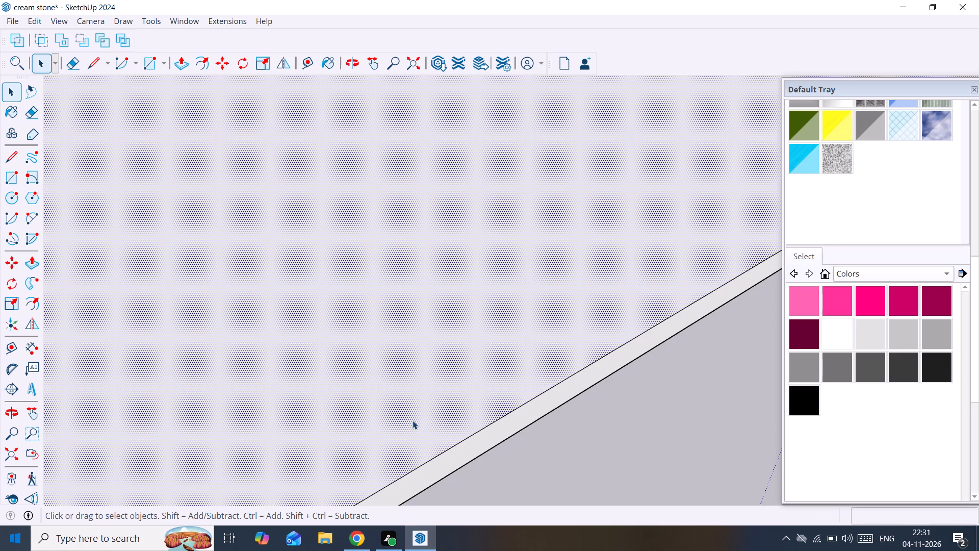
pyautogui.press('Delete')
# Copy the small floor patch with its edges about 2' 5 5/8" along the front edge, onto the gap before the middle partition.
pyautogui.scroll(-15, 413, 420)
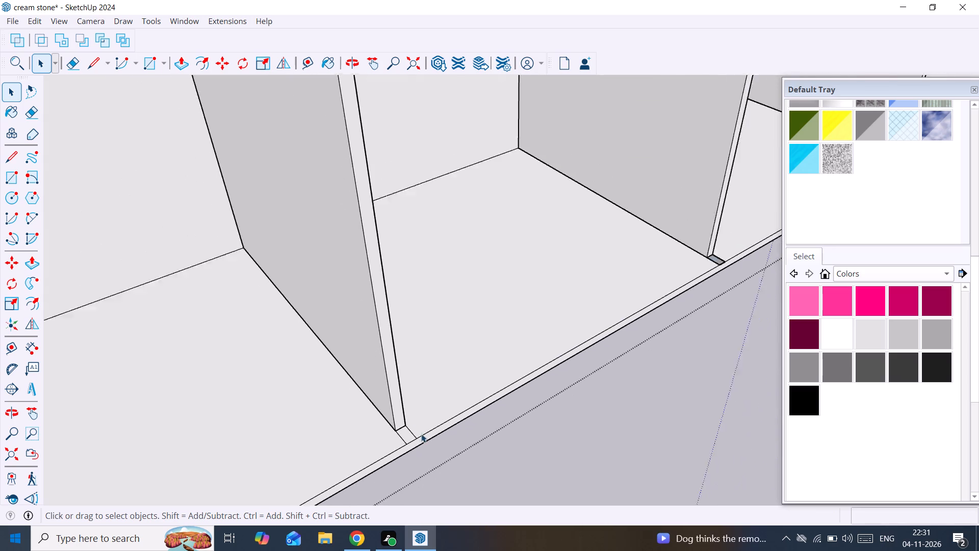
pyautogui.scroll(-5, 421, 434)
pyautogui.scroll(11, 445, 427)
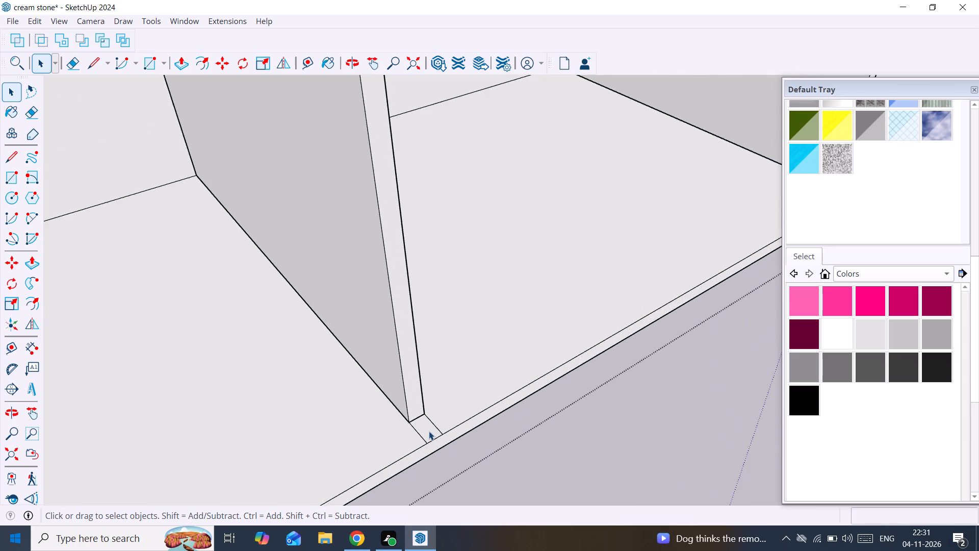
pyautogui.scroll(4, 429, 431)
pyautogui.click(428, 431)
pyautogui.doubleClick(428, 431)
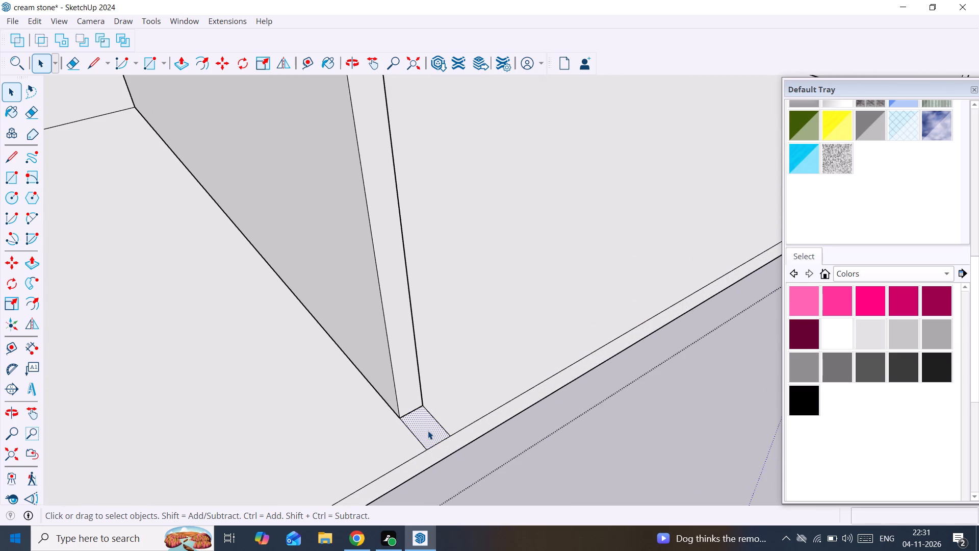
pyautogui.press('m')
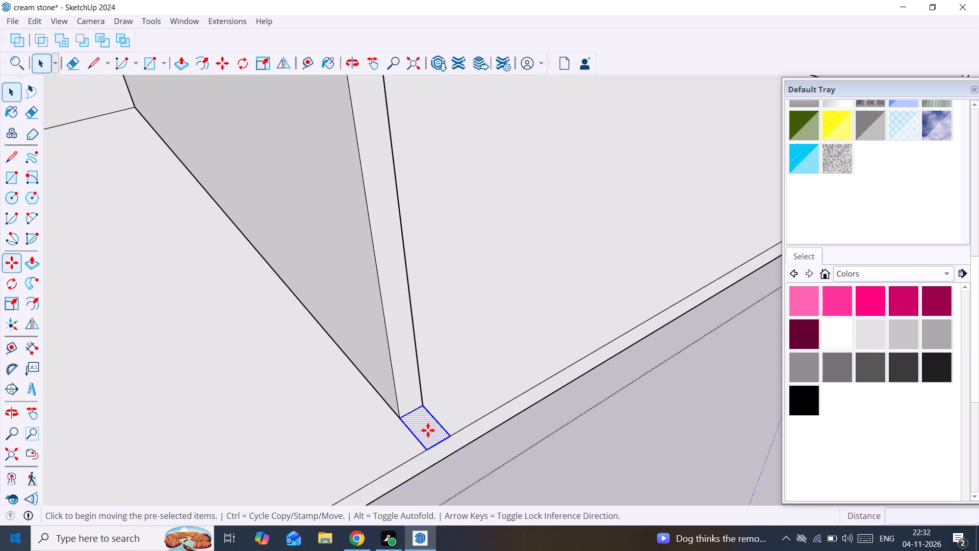
pyautogui.click(425, 450)
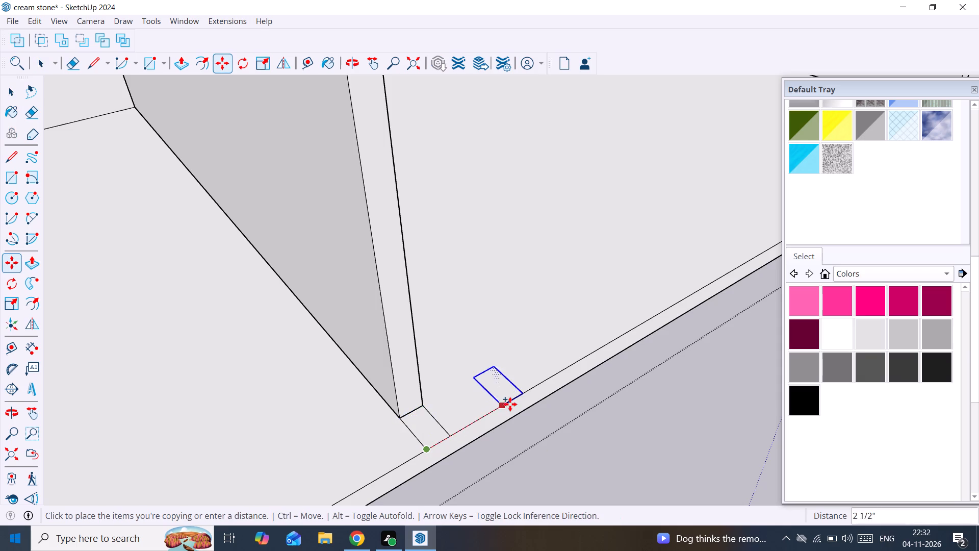
pyautogui.scroll(-12, 510, 404)
pyautogui.moveTo(516, 404); pyautogui.dragTo(177, 550, button='middle')
pyautogui.scroll(2, 307, 417)
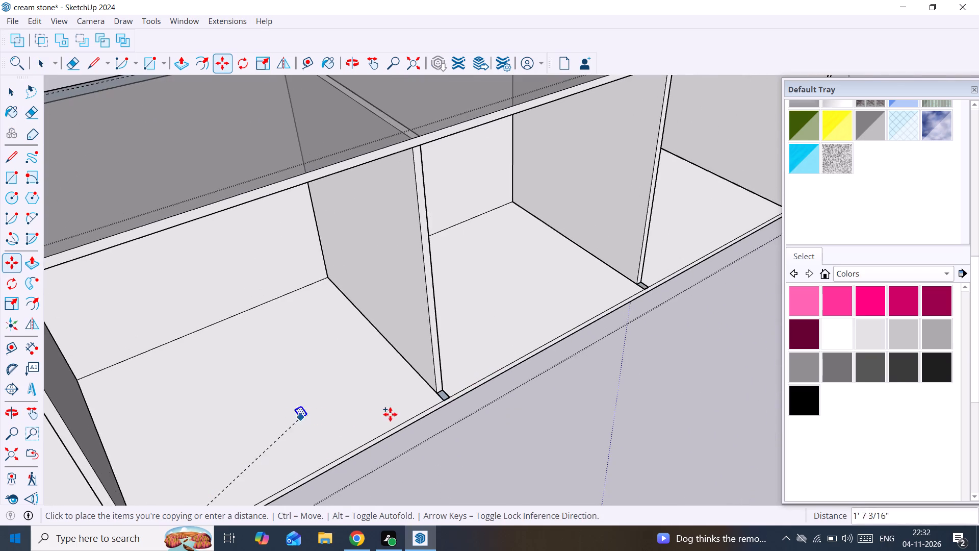
pyautogui.scroll(1, 390, 414)
pyautogui.scroll(12, 448, 400)
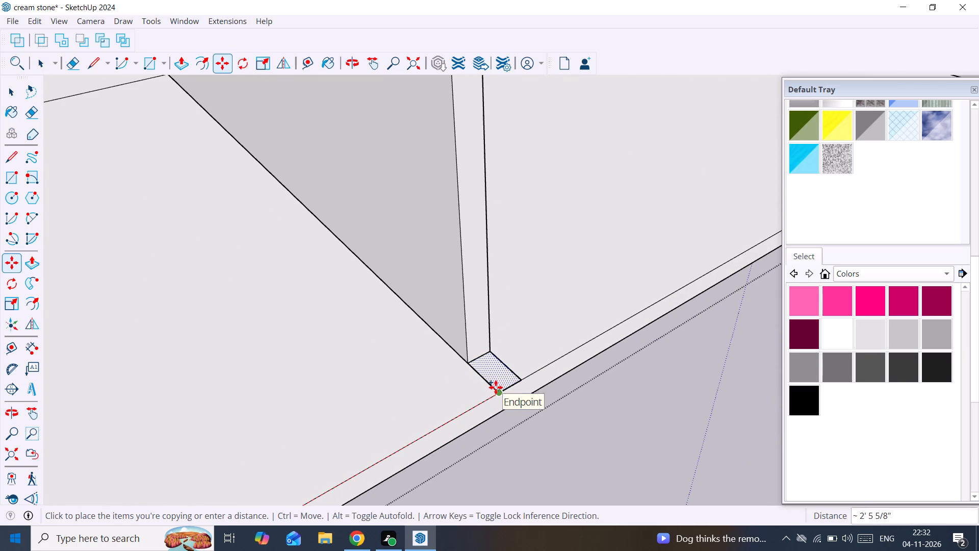
pyautogui.click(496, 387)
# Copy the floor patch another 2' 5 5/8" or so along the front edge, onto the gap before the partition nearest the origin.
pyautogui.click(499, 393)
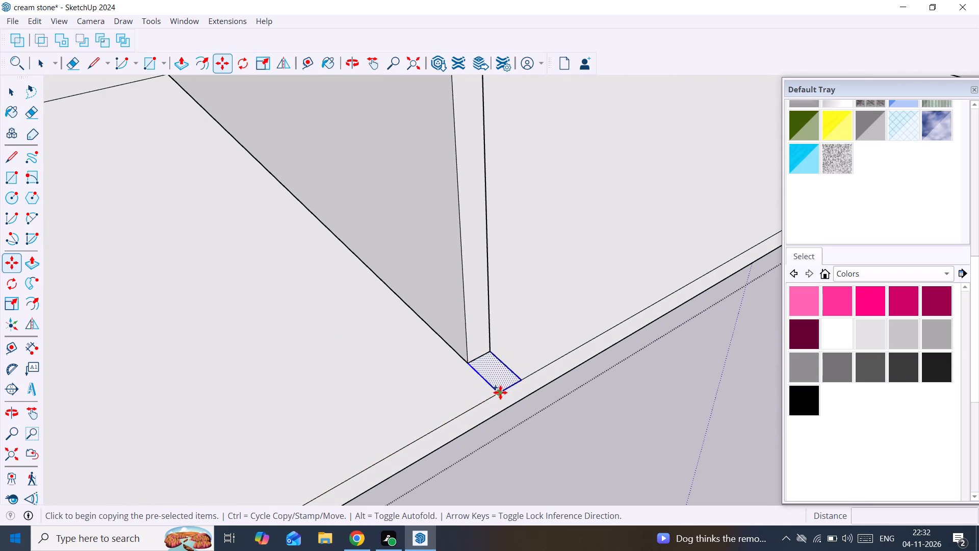
pyautogui.scroll(-8, 568, 339)
pyautogui.moveTo(573, 342); pyautogui.dragTo(0, 550, button='middle')
pyautogui.scroll(3, 193, 409)
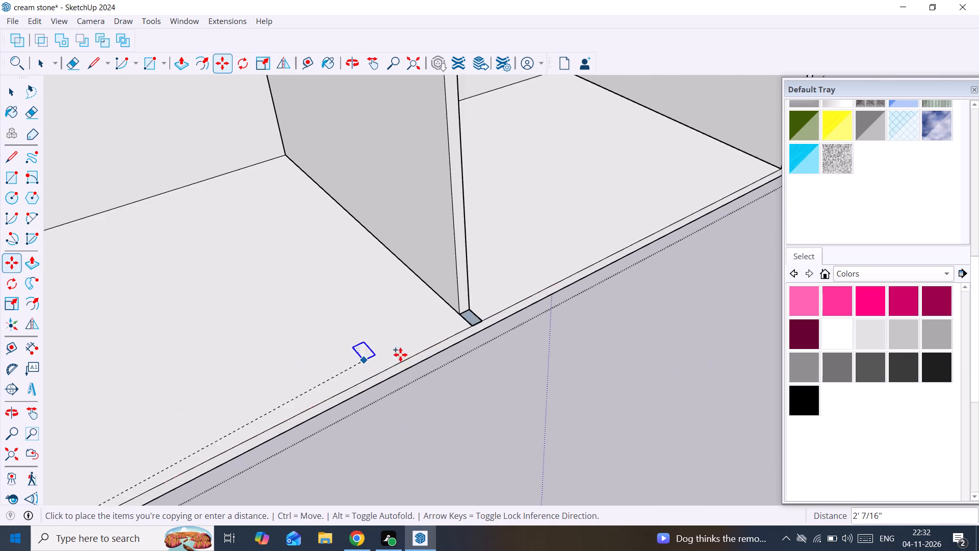
pyautogui.scroll(7, 447, 346)
pyautogui.scroll(4, 480, 320)
pyautogui.click(488, 314)
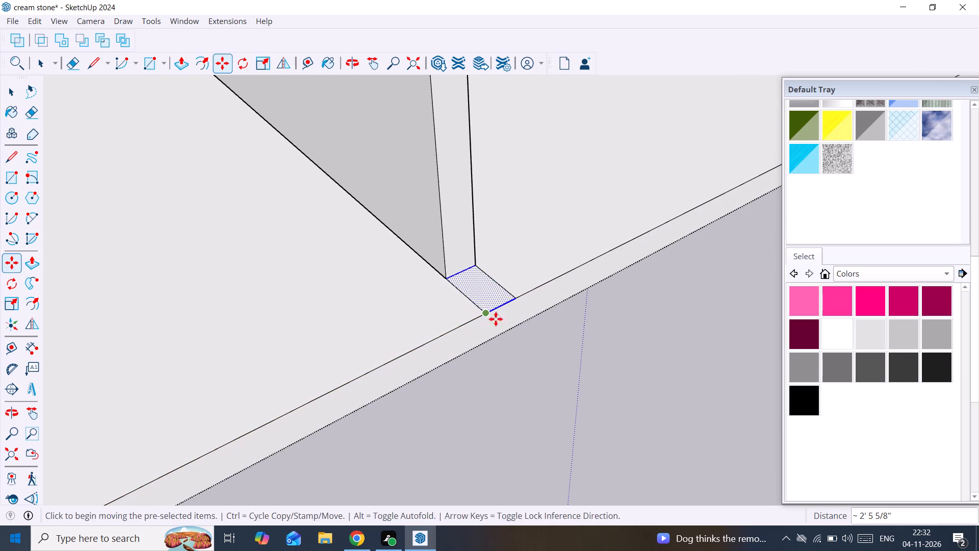
pyautogui.press('space')
pyautogui.click(537, 392)
pyautogui.scroll(-20, 537, 392)
pyautogui.scroll(-1, 537, 392)
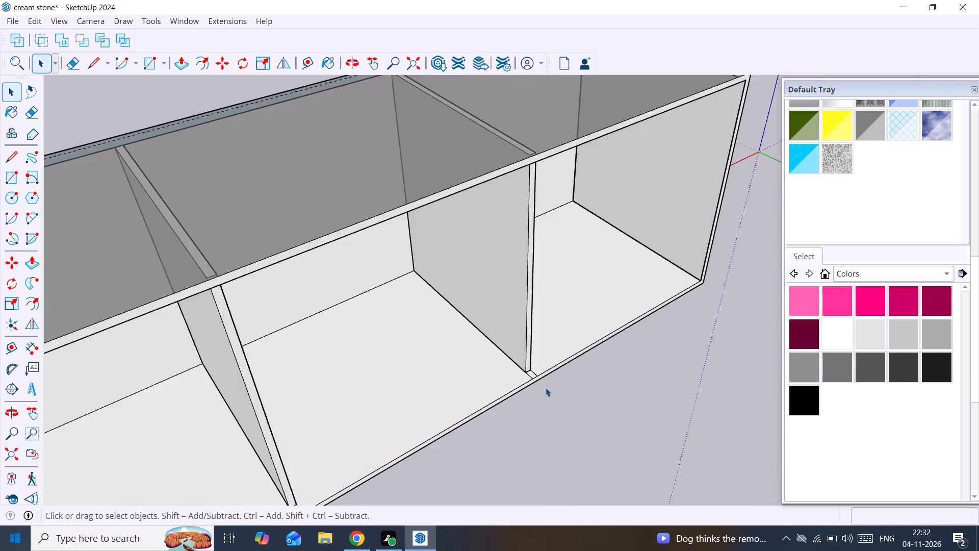
pyautogui.scroll(-4, 546, 388)
pyautogui.scroll(-3, 237, 506)
pyautogui.moveTo(246, 496); pyautogui.dragTo(443, 338, button='middle')
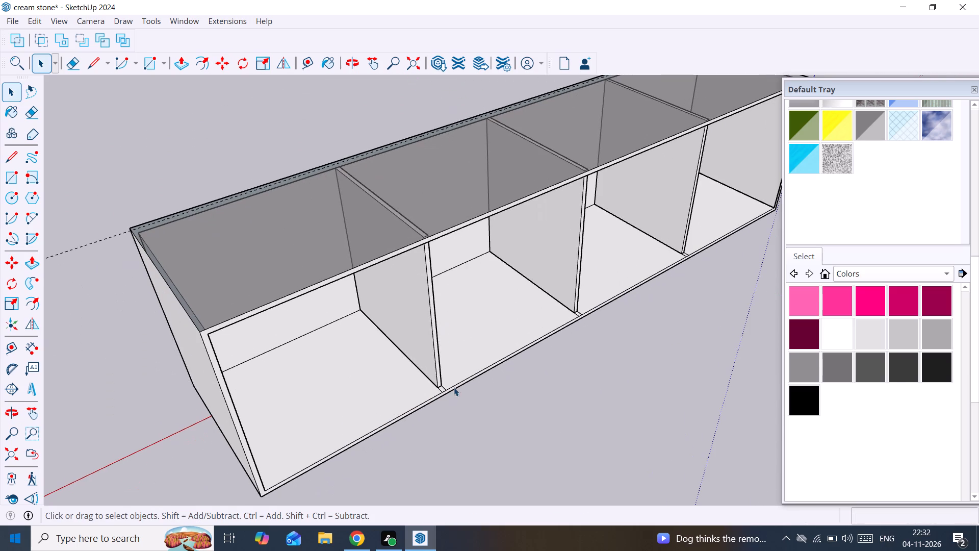
pyautogui.scroll(-3, 458, 449)
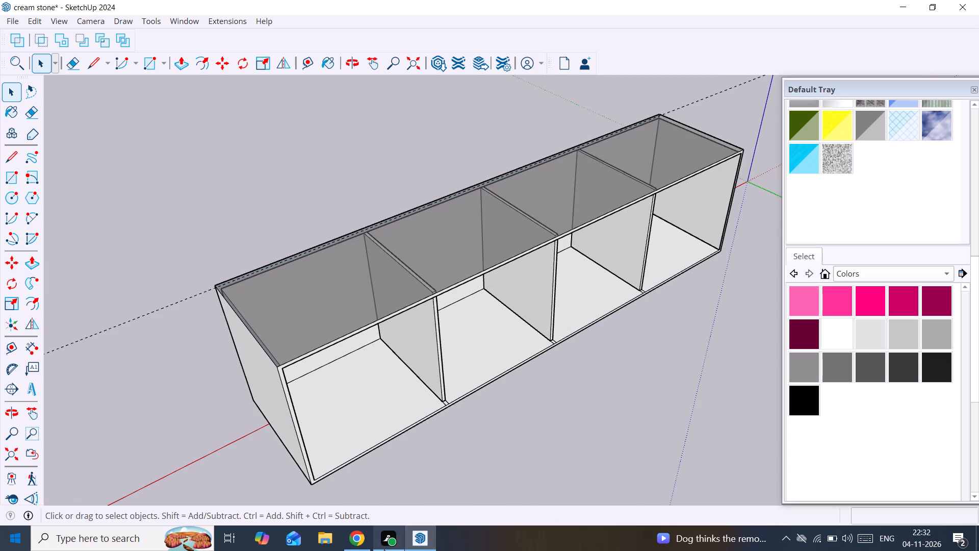
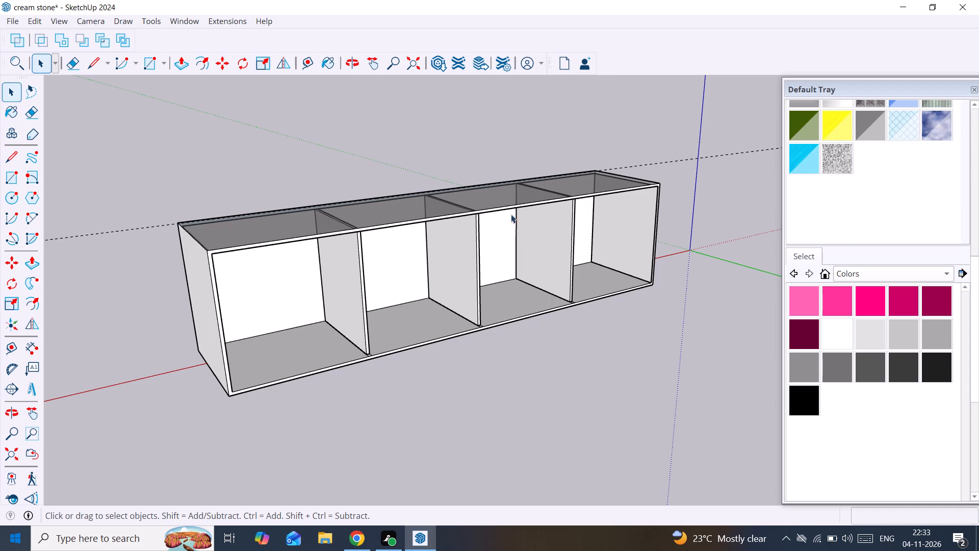
# Switch to 3D Warehouse in Chrome and search the models for "ice cream".
pyautogui.click(536, 258)
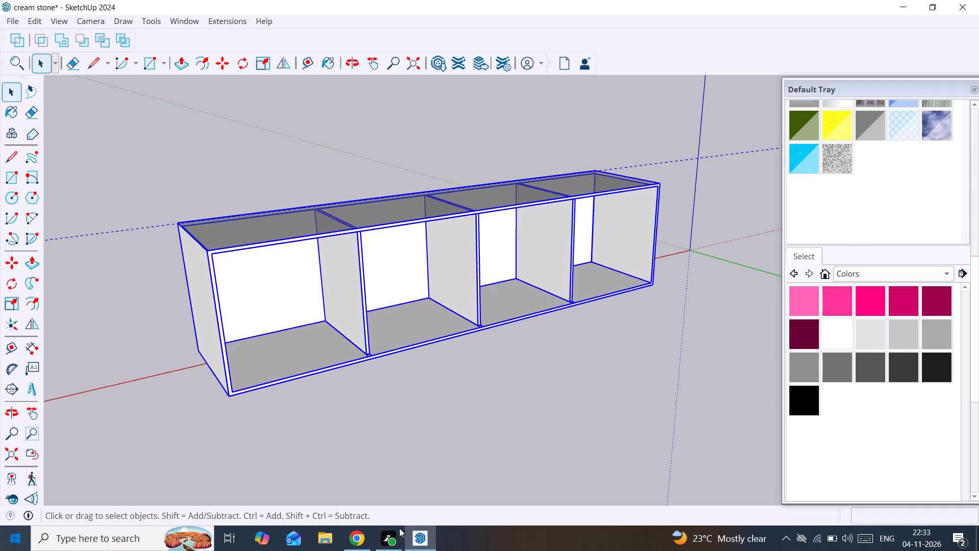
pyautogui.click(371, 541)
pyautogui.click(384, 65)
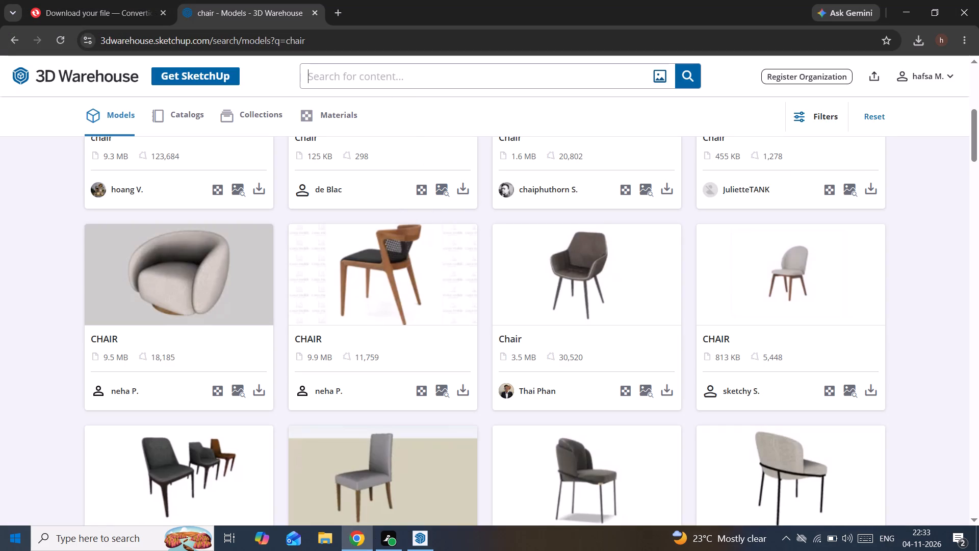
pyautogui.write('ice cream')
pyautogui.press('space')
pyautogui.press('Return')
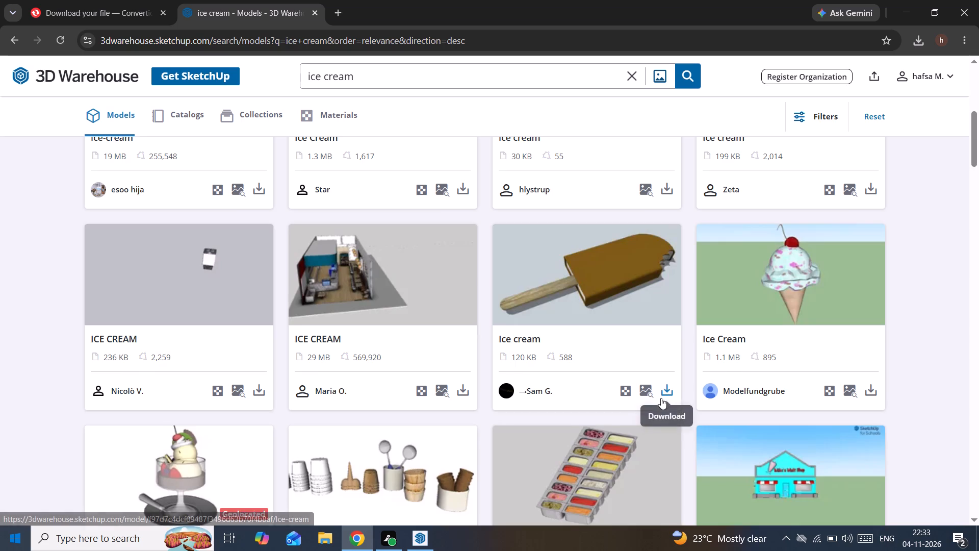
# Browse the ice cream models and download the two-row set of coloured ice cream tubs as a SketchUp file.
pyautogui.scroll(-4, 660, 394)
pyautogui.scroll(-4, 616, 230)
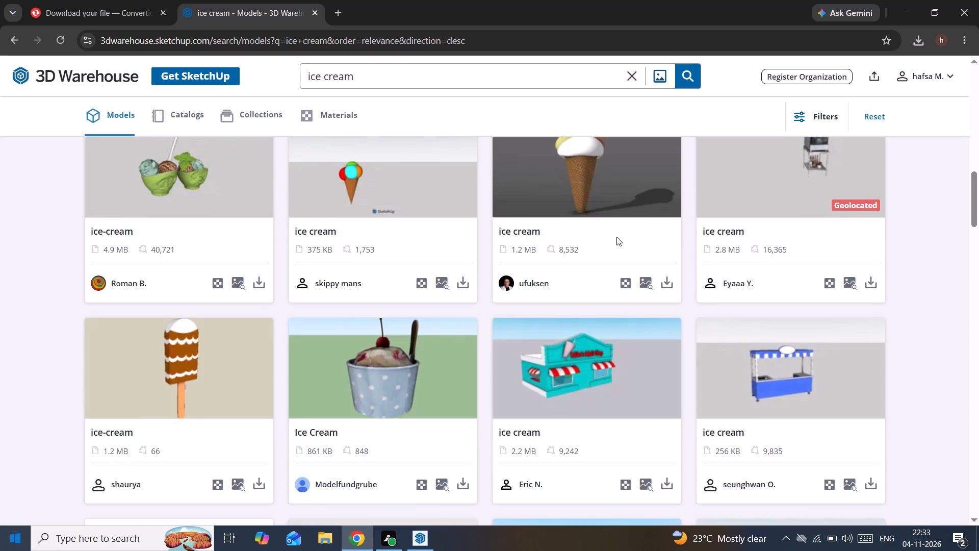
pyautogui.scroll(14, 616, 239)
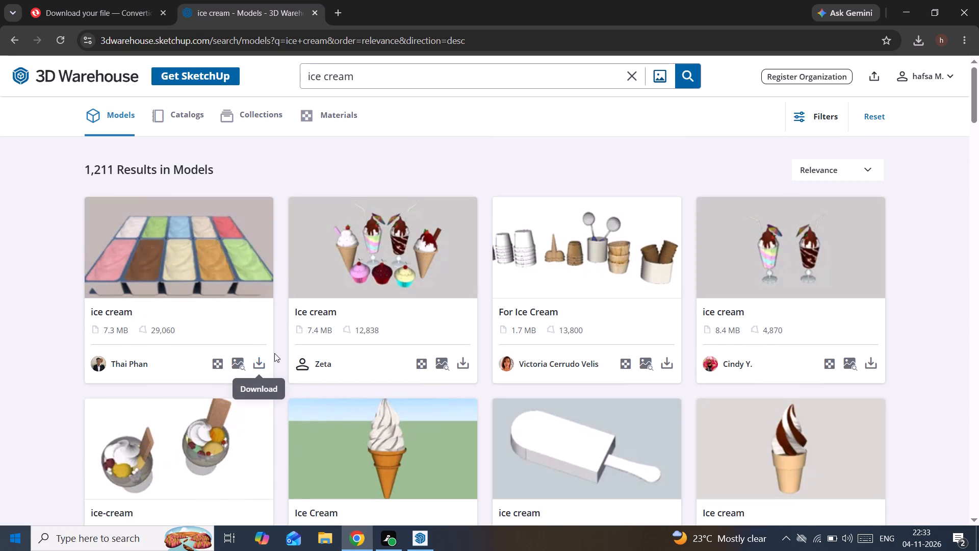
pyautogui.click(262, 364)
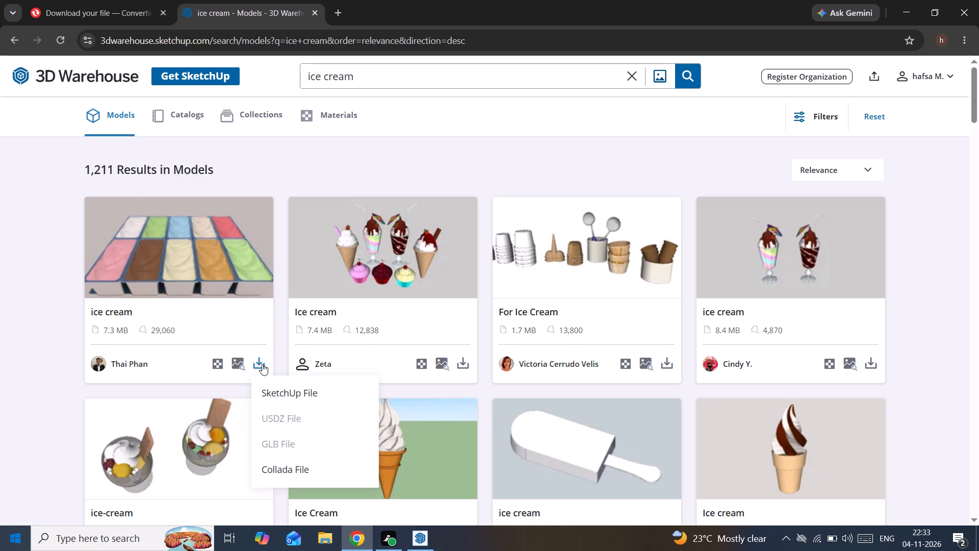
pyautogui.click(311, 385)
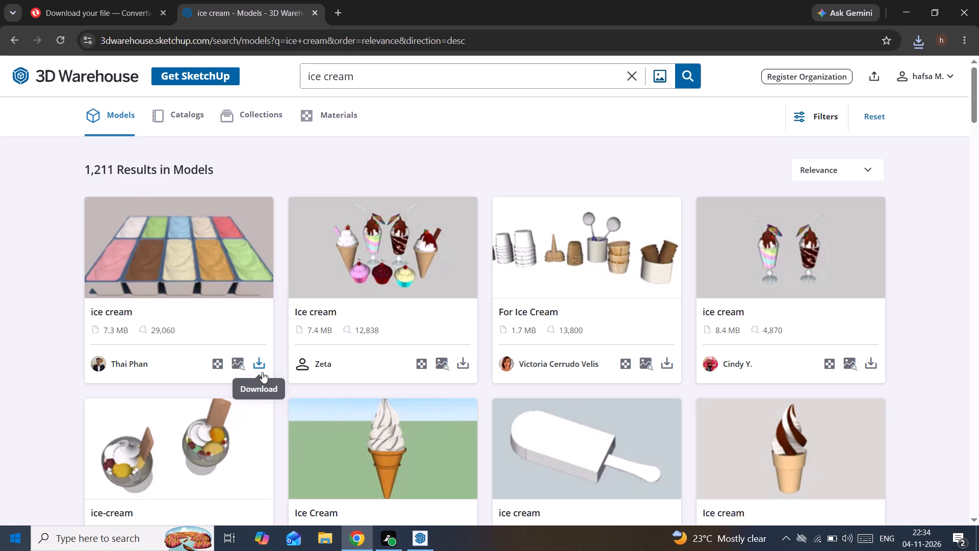
# Back in SketchUp, import Helados_01 from the Downloads folder and place it in front of the cabinet box.
pyautogui.click(415, 533)
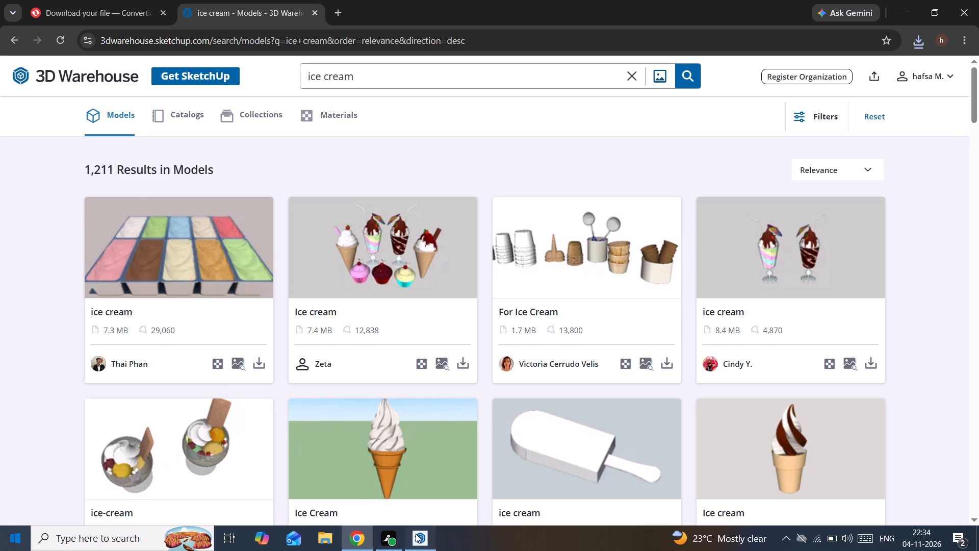
pyautogui.click(6, 20)
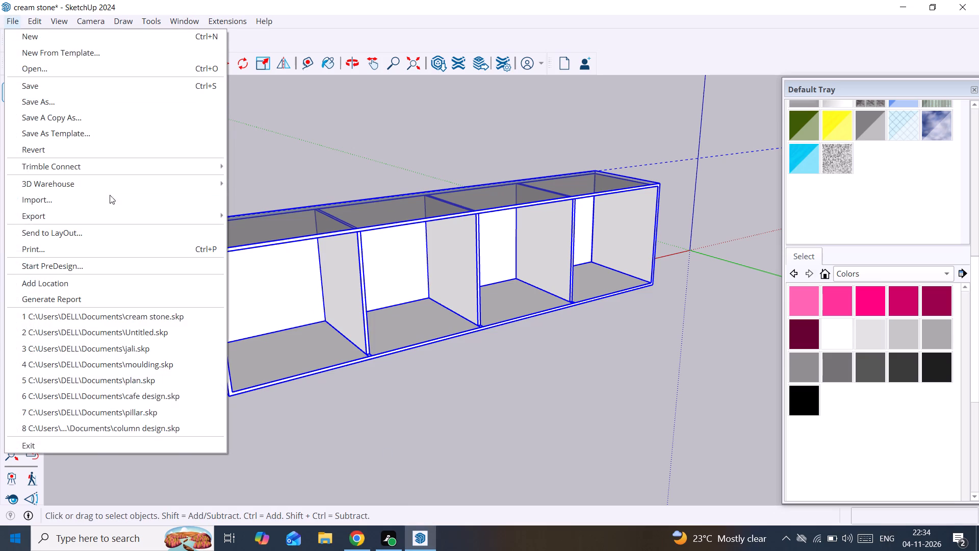
pyautogui.click(107, 196)
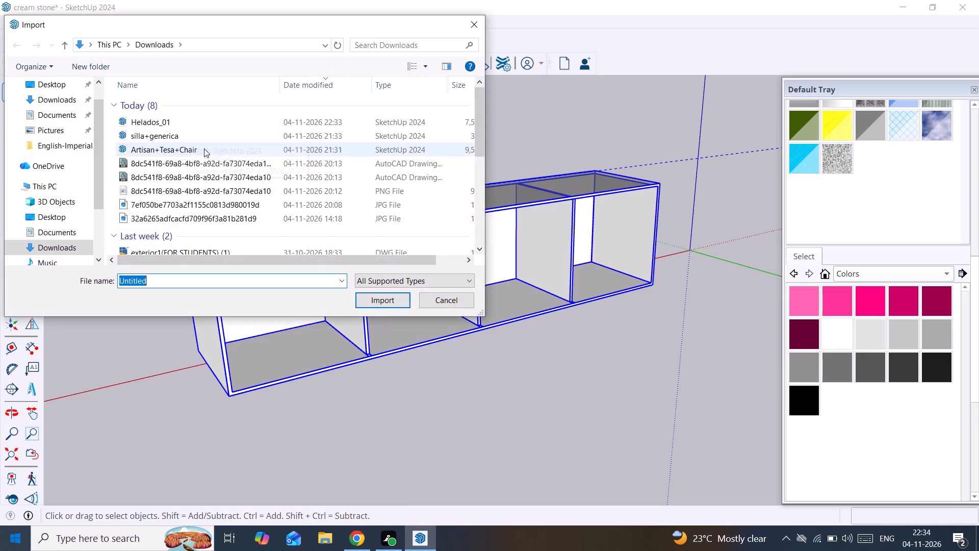
pyautogui.click(340, 123)
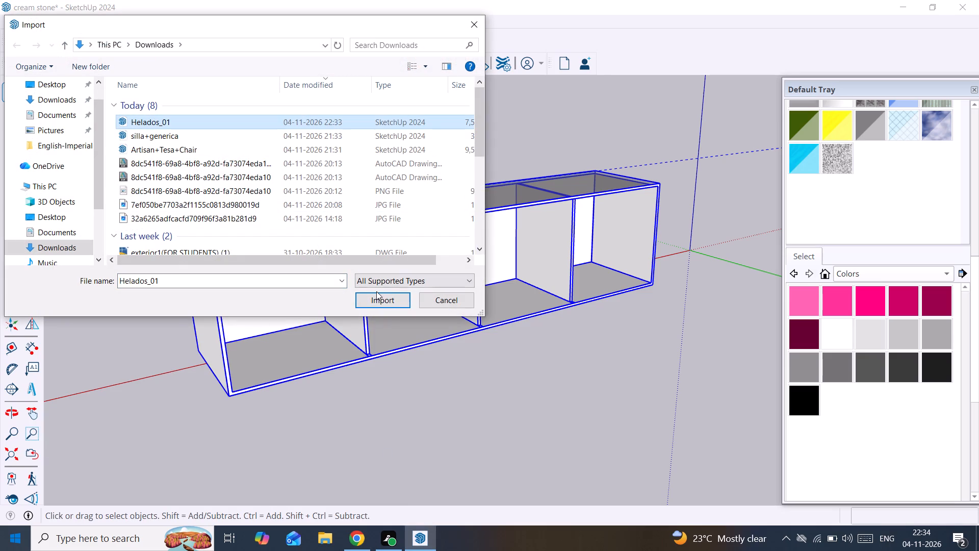
pyautogui.click(378, 297)
pyautogui.scroll(-6, 289, 354)
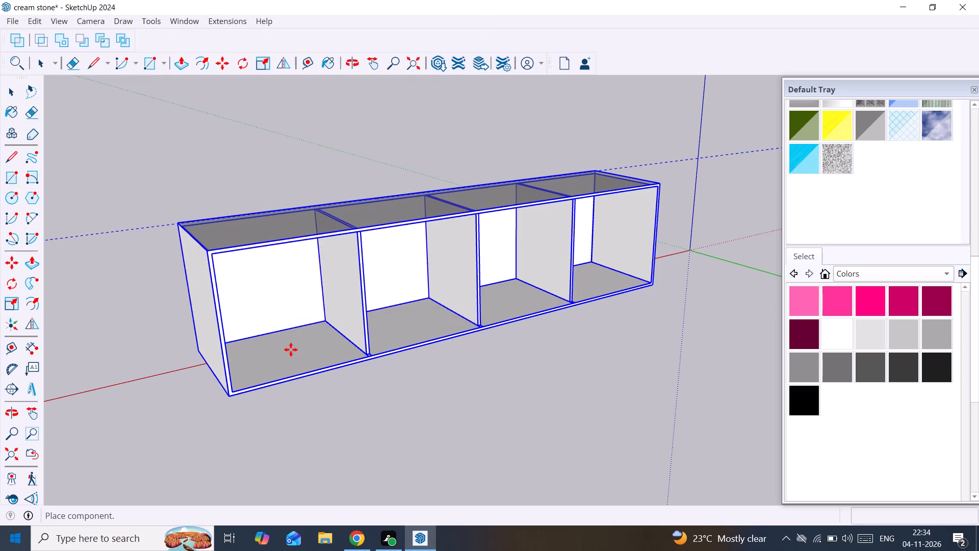
pyautogui.scroll(-3, 291, 349)
pyautogui.scroll(-2, 395, 360)
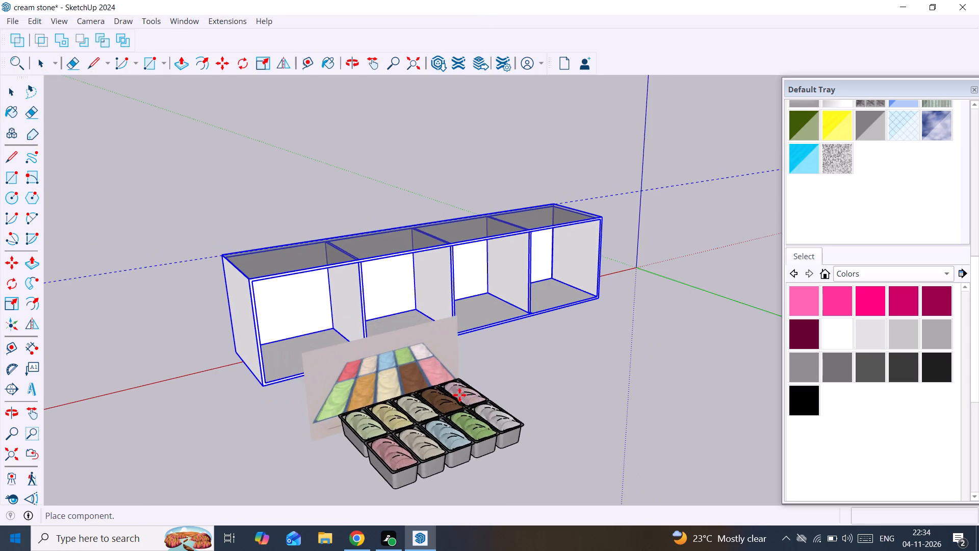
pyautogui.click(429, 374)
# Delete the upright picture panel inside the imported ice cream component, keeping the tubs.
pyautogui.press('space')
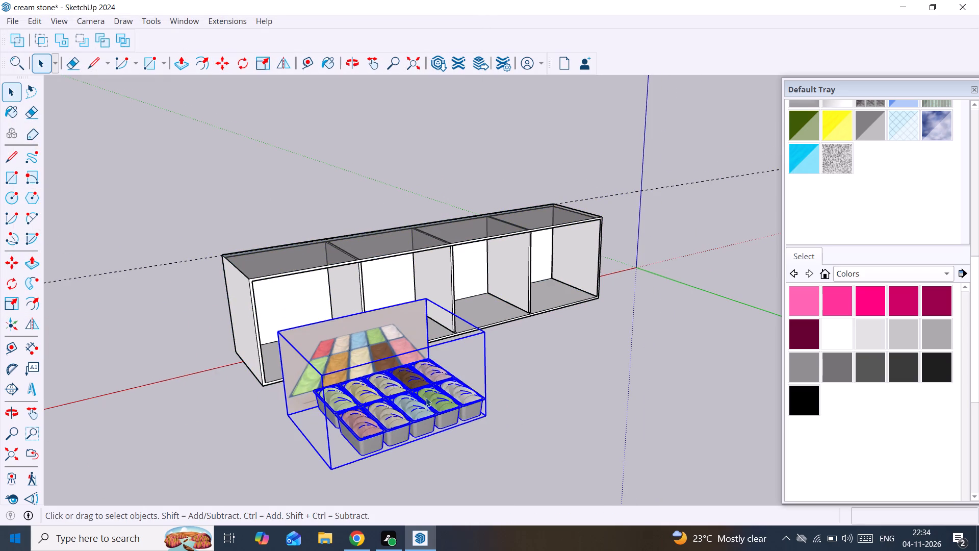
pyautogui.doubleClick(426, 397)
pyautogui.click(395, 335)
pyautogui.press('Delete')
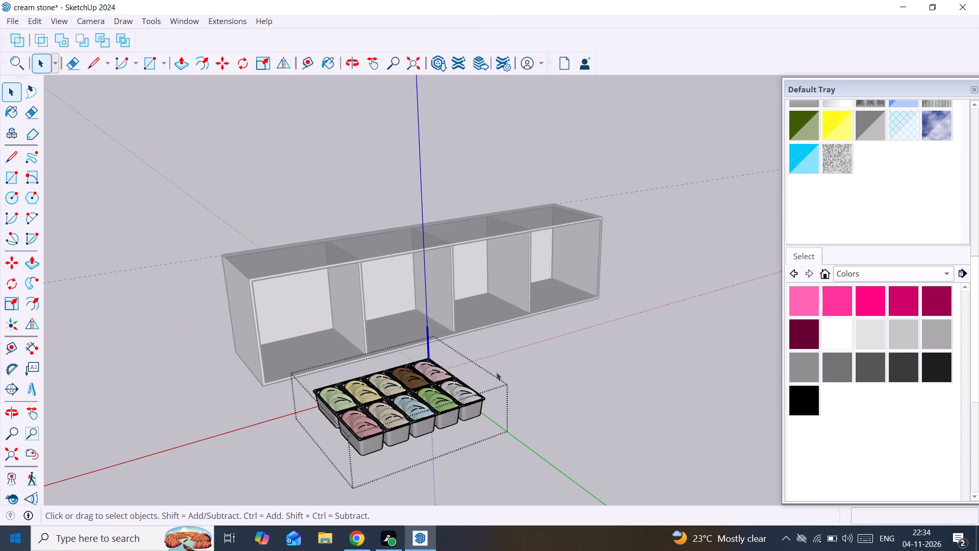
pyautogui.click(579, 378)
# Examine the imported ice cream tubs and how they compare with the cabinet's compartments.
pyautogui.scroll(2, 407, 394)
pyautogui.moveTo(399, 406); pyautogui.dragTo(514, 361, button='middle')
pyautogui.scroll(1, 471, 413)
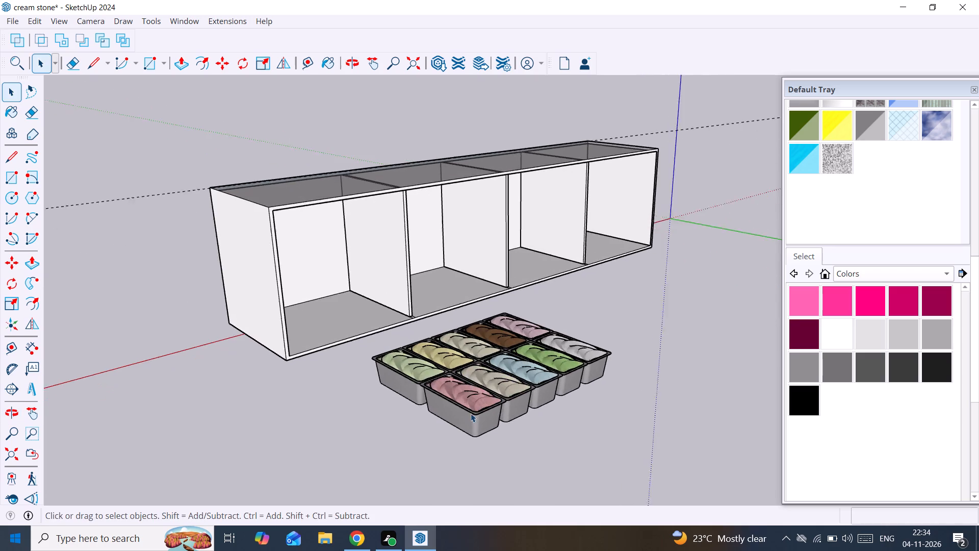
pyautogui.scroll(1, 471, 413)
pyautogui.moveTo(470, 414); pyautogui.dragTo(458, 455, button='middle')
pyautogui.scroll(2, 382, 395)
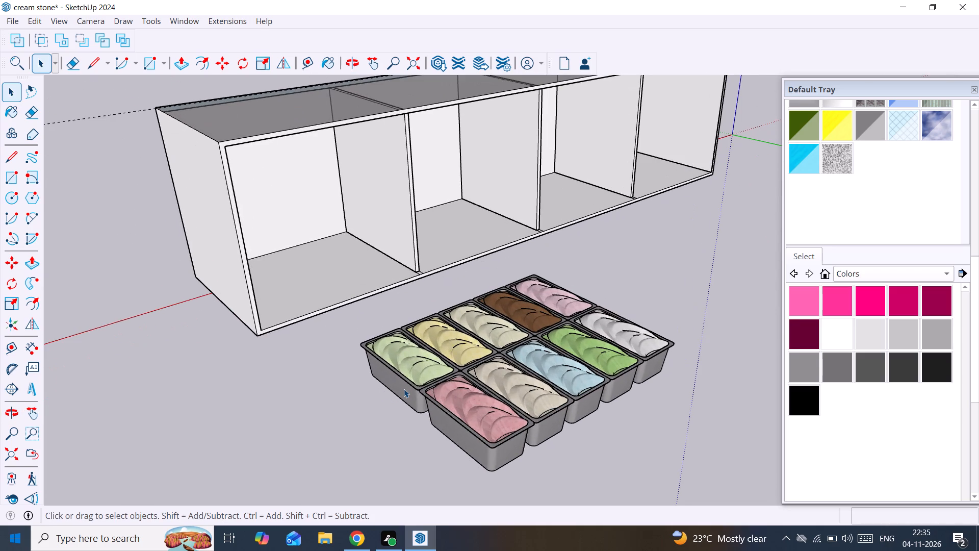
pyautogui.scroll(-2, 549, 364)
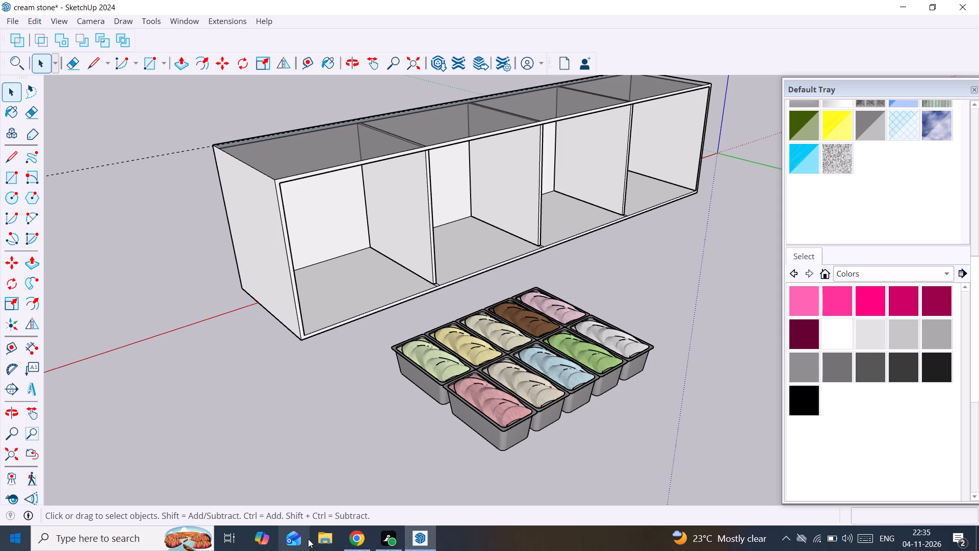
pyautogui.moveTo(509, 379); pyautogui.dragTo(351, 411, button='middle')
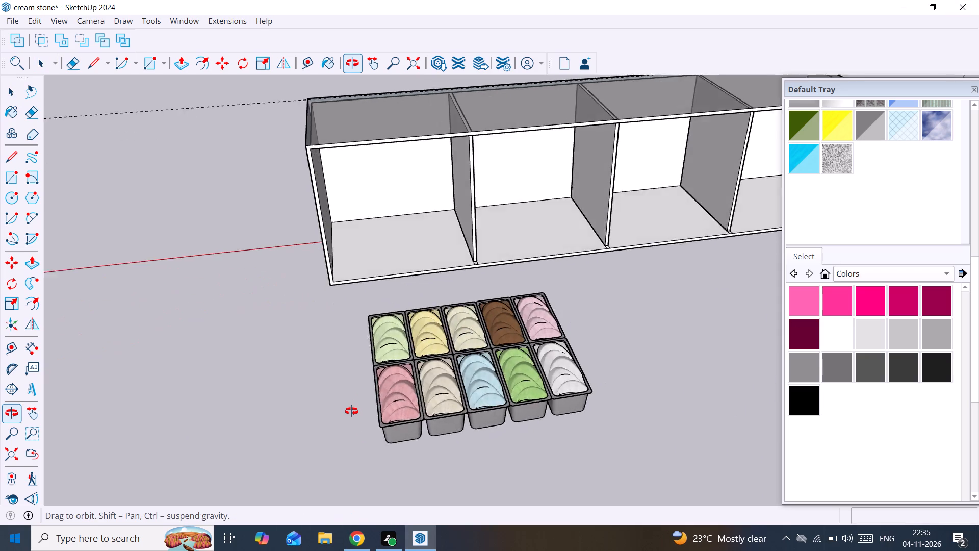
pyautogui.moveTo(351, 411); pyautogui.dragTo(352, 412, button='middle')
pyautogui.scroll(1, 465, 394)
pyautogui.keyDown('shift'); pyautogui.moveTo(465, 394); pyautogui.dragTo(544, 377, button='middle'); pyautogui.keyUp('shift')
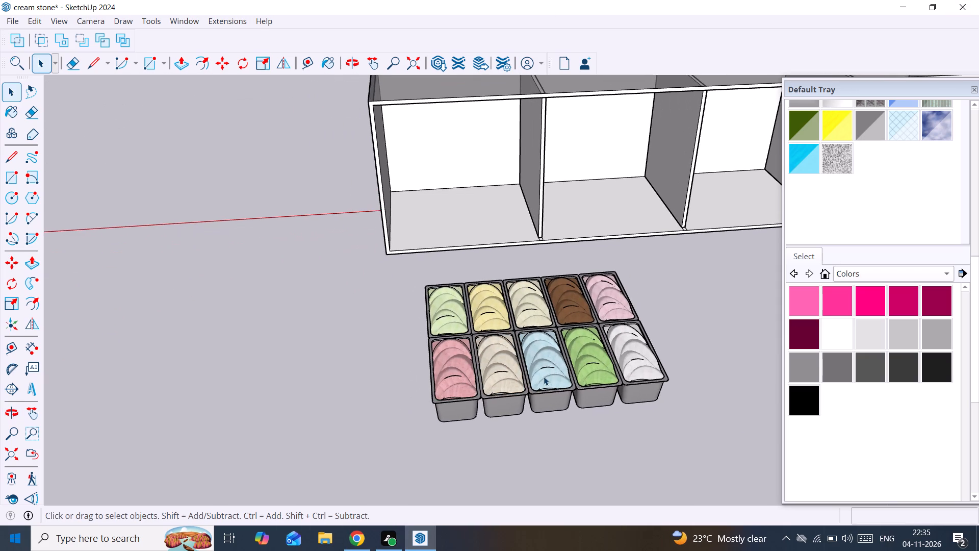
# Draw a rectangle about 2' 5 1/4" by 2' 1" over the floor of the end compartment farthest from the origin.
pyautogui.scroll(-3, 495, 384)
pyautogui.moveTo(456, 277); pyautogui.dragTo(448, 415, button='middle')
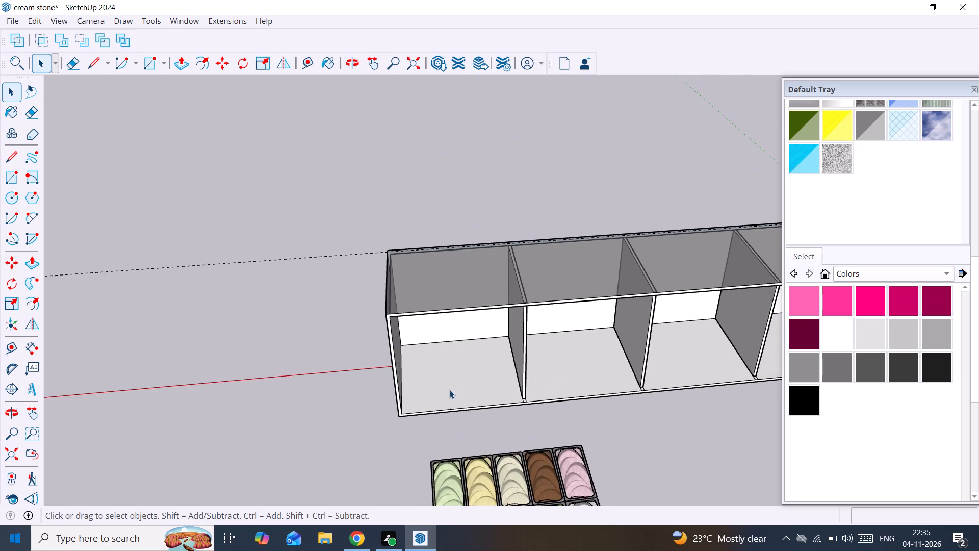
pyautogui.scroll(2, 449, 382)
pyautogui.moveTo(445, 350); pyautogui.dragTo(444, 273, button='middle')
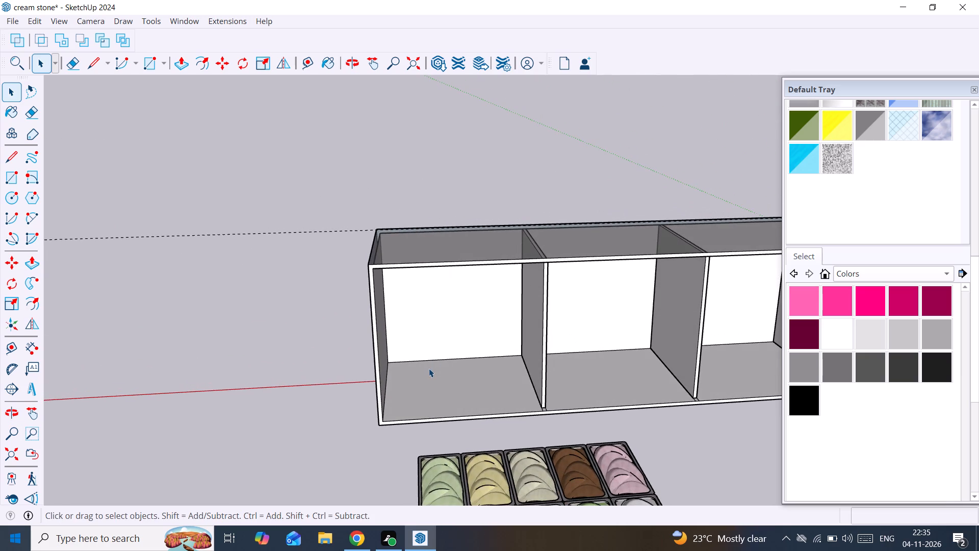
pyautogui.press('r')
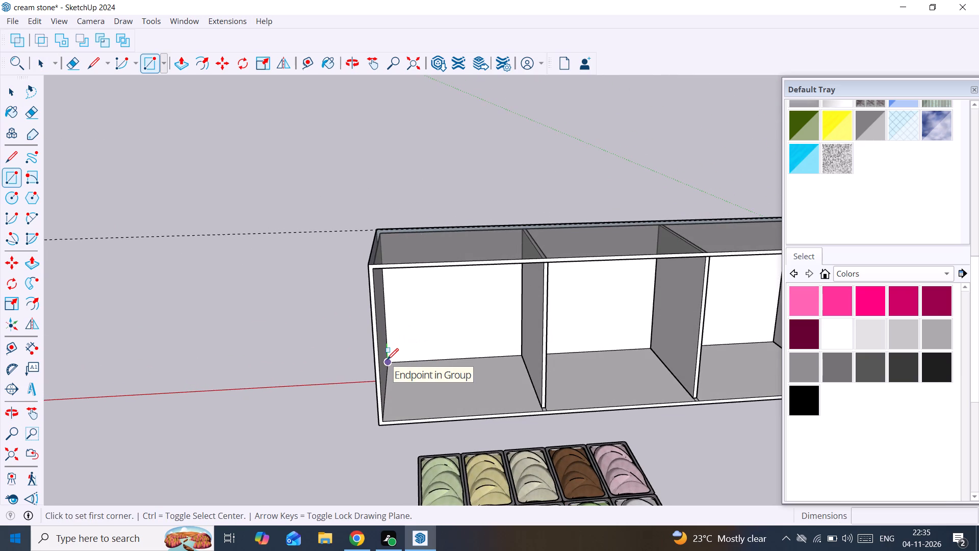
pyautogui.click(387, 360)
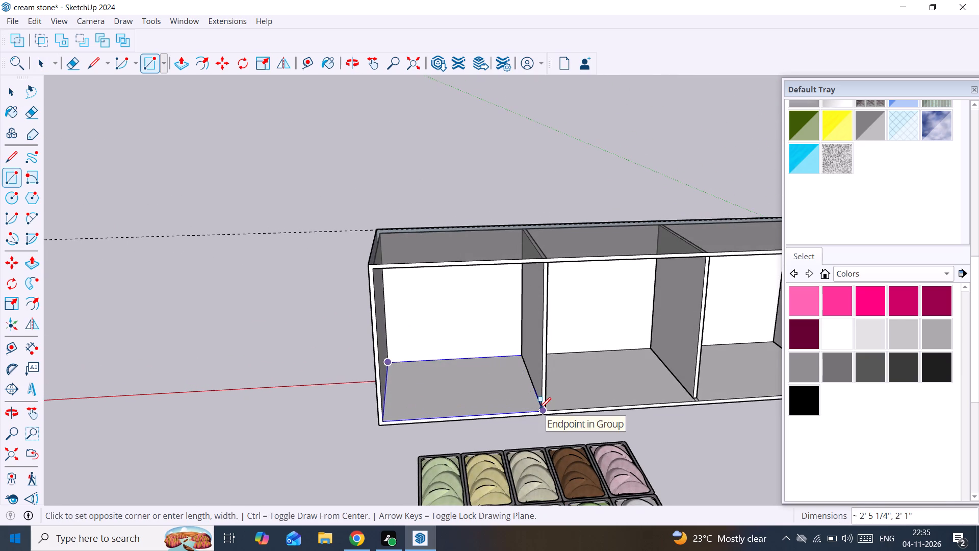
pyautogui.click(539, 409)
# Push/Pull the floor rectangle up about 7 7/8" into a block filling the bottom of the end compartment.
pyautogui.press('space')
pyautogui.click(478, 371)
pyautogui.press('p')
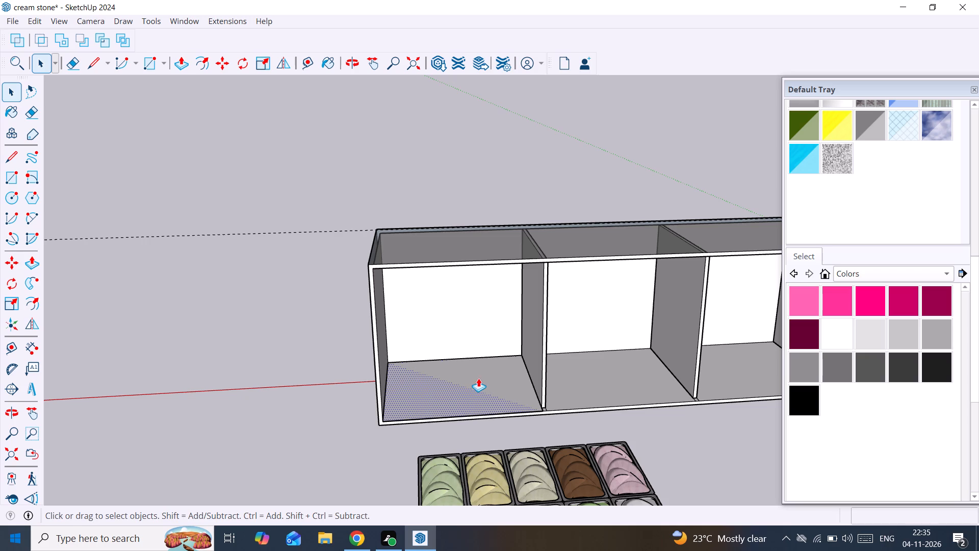
pyautogui.click(478, 379)
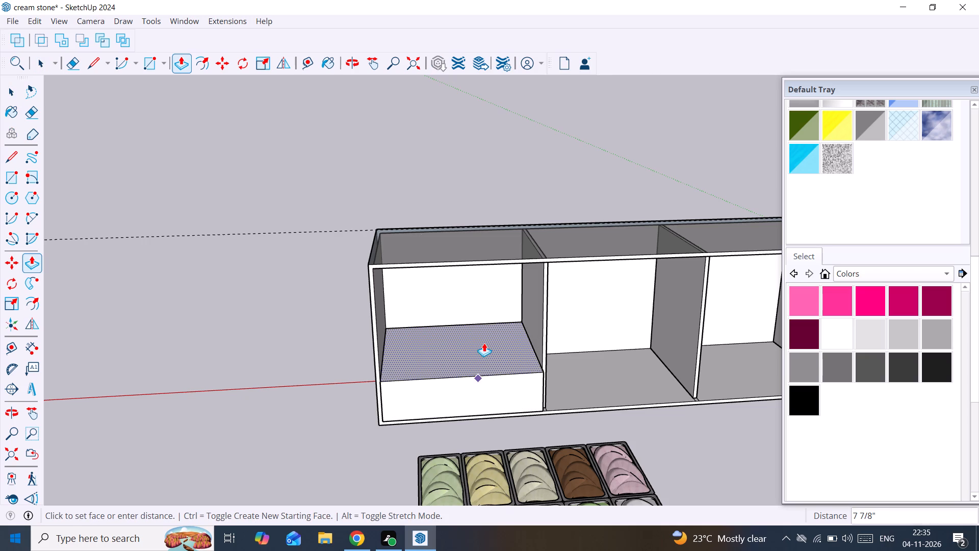
pyautogui.click(484, 343)
pyautogui.press('space')
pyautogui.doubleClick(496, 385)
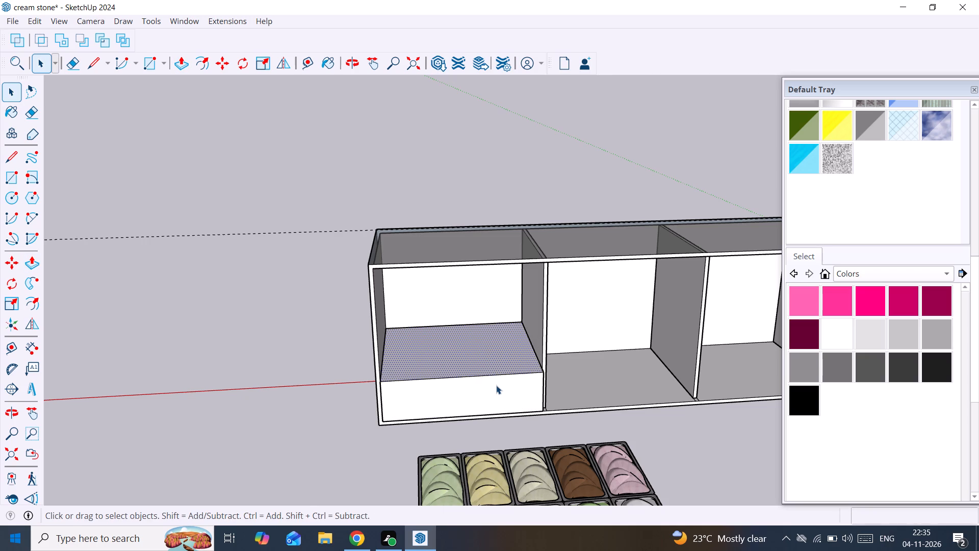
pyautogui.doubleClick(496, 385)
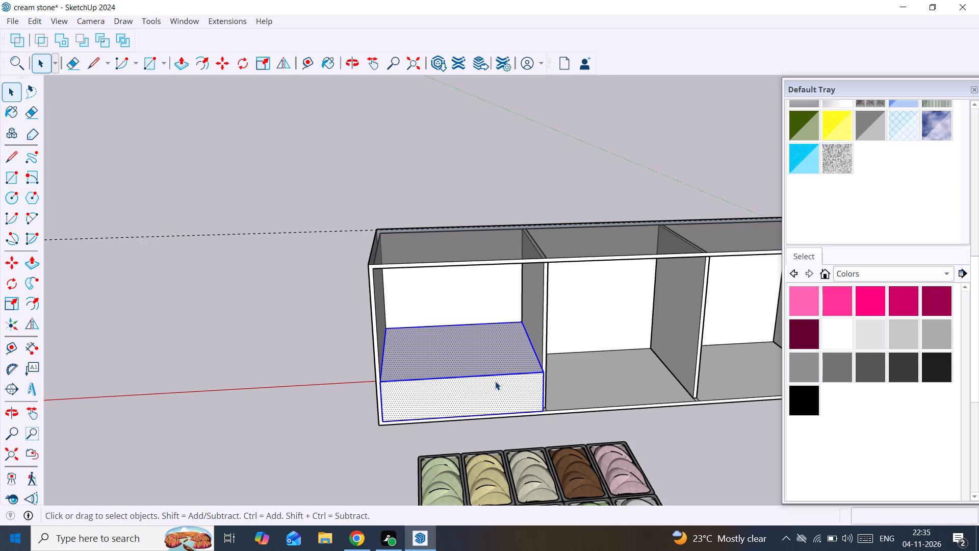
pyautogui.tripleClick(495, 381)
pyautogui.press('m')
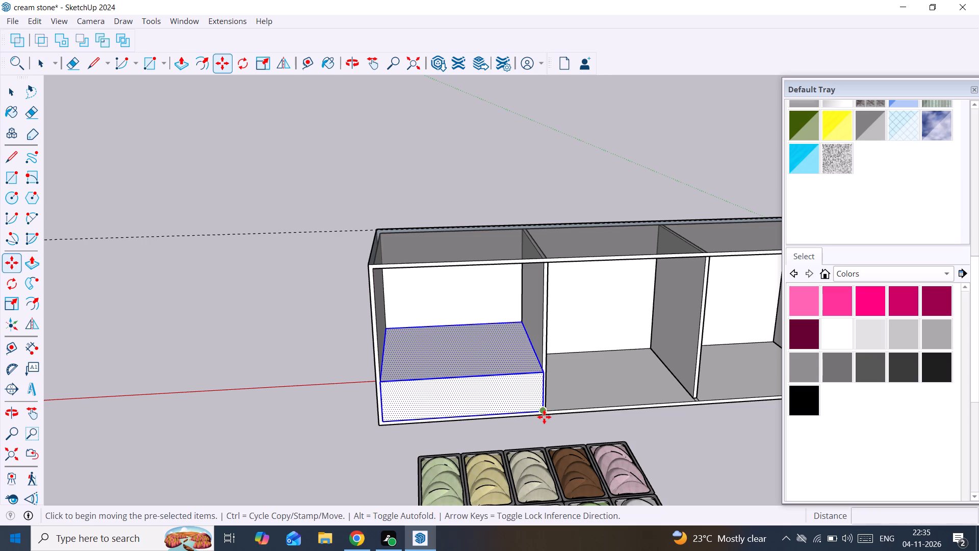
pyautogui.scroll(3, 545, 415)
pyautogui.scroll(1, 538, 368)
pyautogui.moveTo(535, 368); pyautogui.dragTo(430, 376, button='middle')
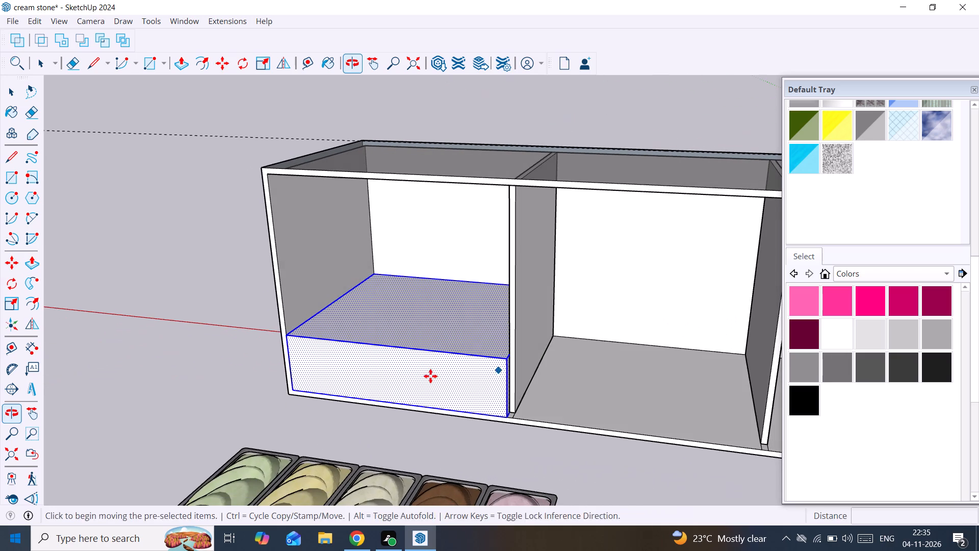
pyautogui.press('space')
# Push the block's front face back in line with the front of the recessed partition.
pyautogui.click(442, 371)
pyautogui.press('p')
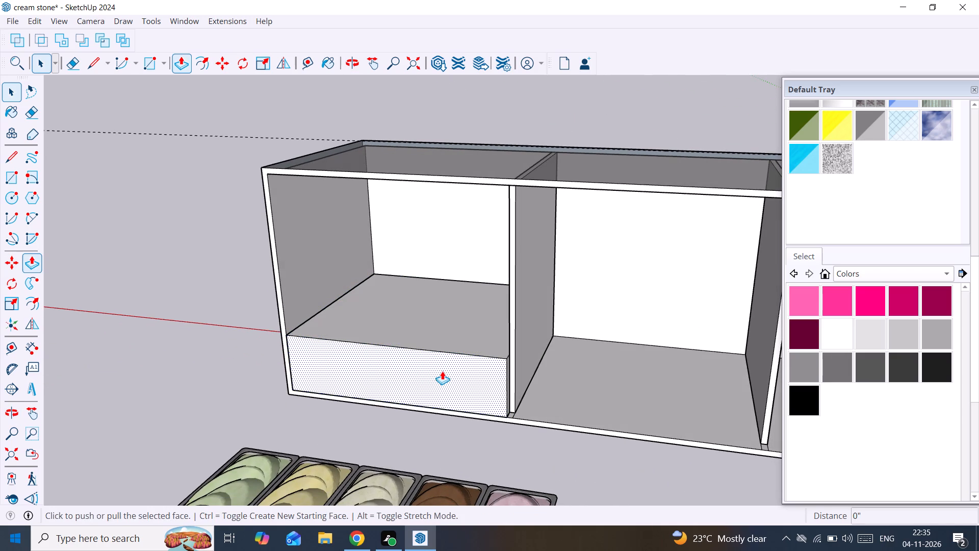
pyautogui.click(442, 371)
pyautogui.click(513, 342)
pyautogui.press('space')
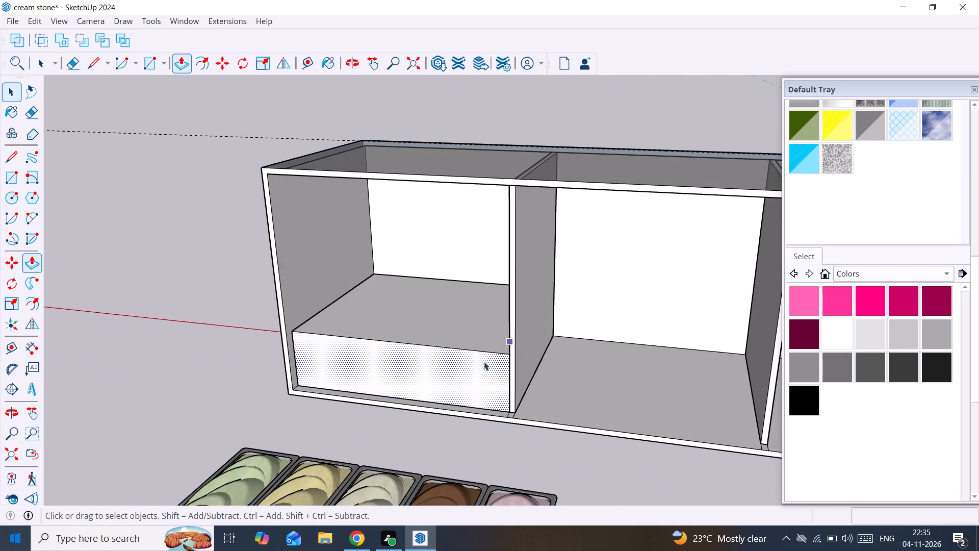
# Copy the whole block about 2' 6" along the cabinet into the neighbouring second compartment.
pyautogui.tripleClick(467, 348)
pyautogui.click(467, 348)
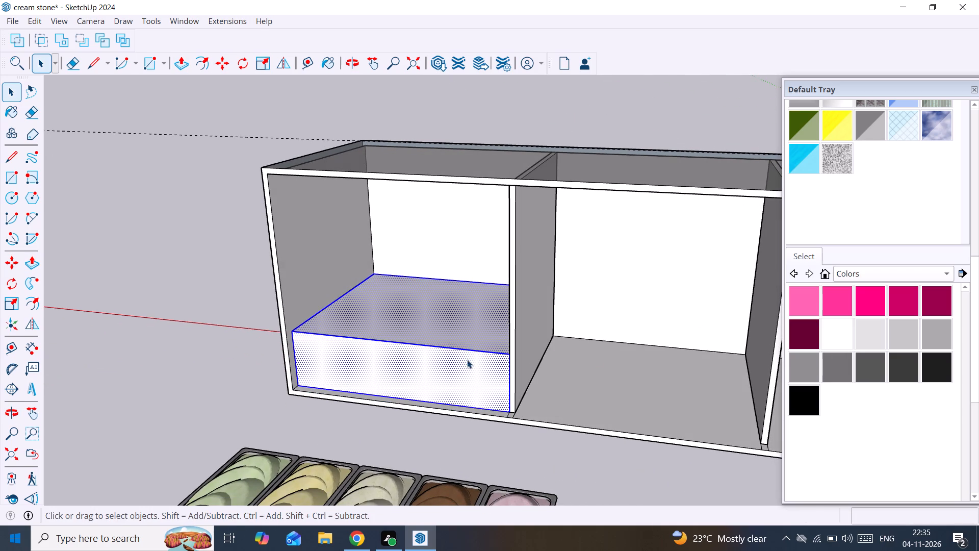
pyautogui.press('m')
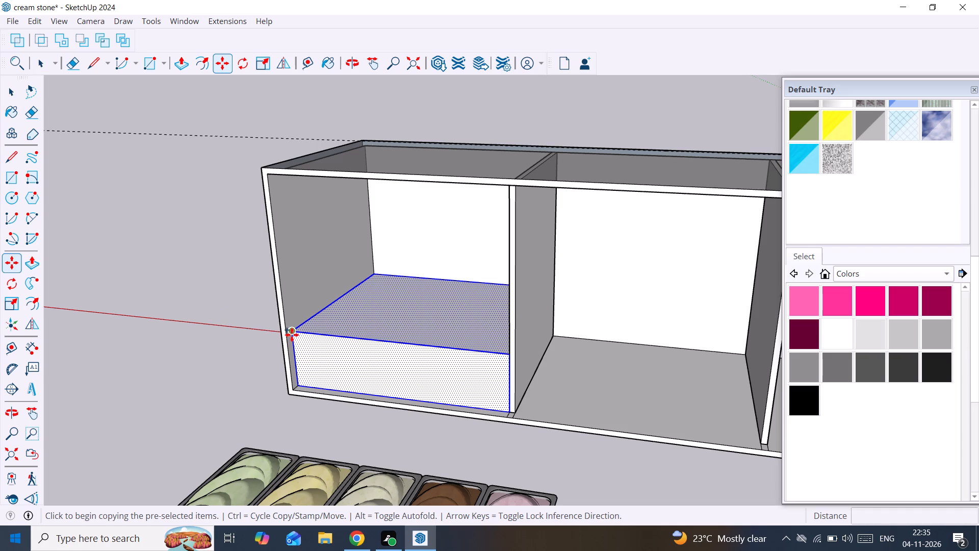
pyautogui.click(292, 335)
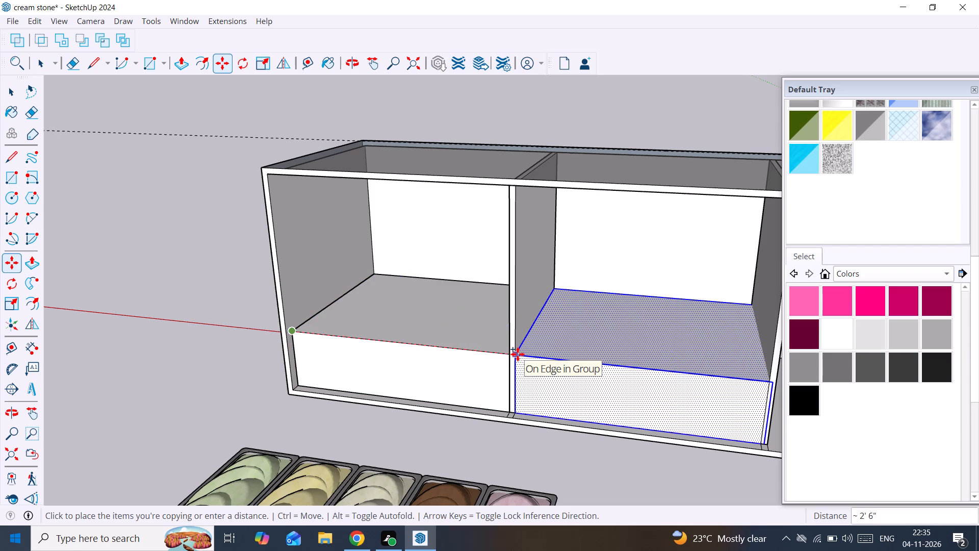
pyautogui.click(518, 354)
# Copy the second compartment's block about 2' 5 5/8" along the cabinet into the third compartment.
pyautogui.scroll(-4, 520, 356)
pyautogui.moveTo(524, 360); pyautogui.dragTo(606, 392, button='middle')
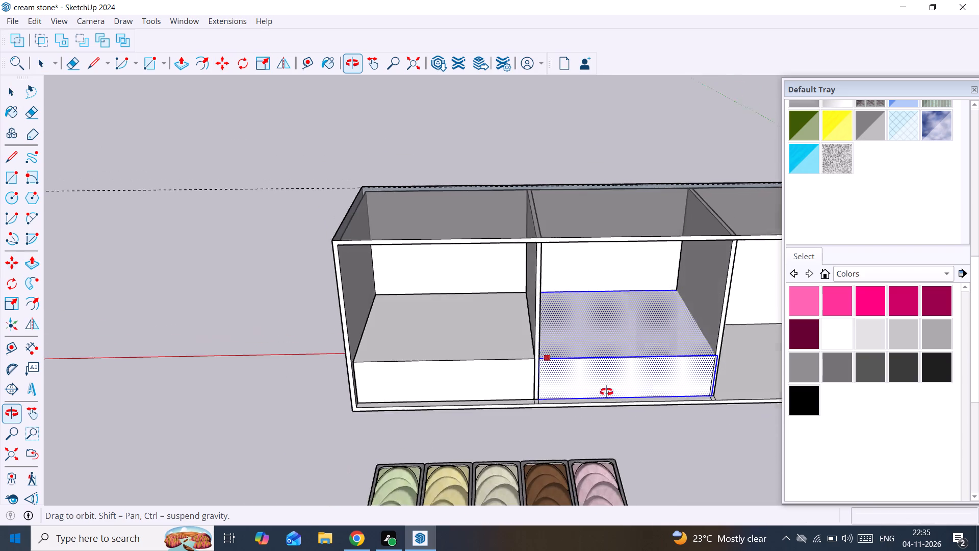
pyautogui.moveTo(606, 392); pyautogui.dragTo(525, 377, button='middle')
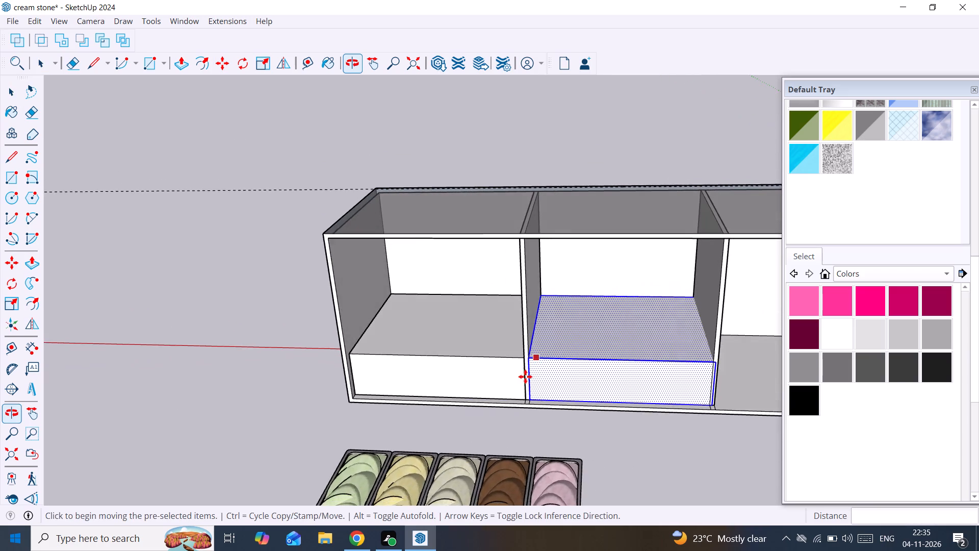
pyautogui.scroll(-8, 525, 377)
pyautogui.keyDown('shift'); pyautogui.moveTo(556, 381); pyautogui.dragTo(449, 371, button='middle'); pyautogui.keyUp('shift')
pyautogui.scroll(2, 517, 380)
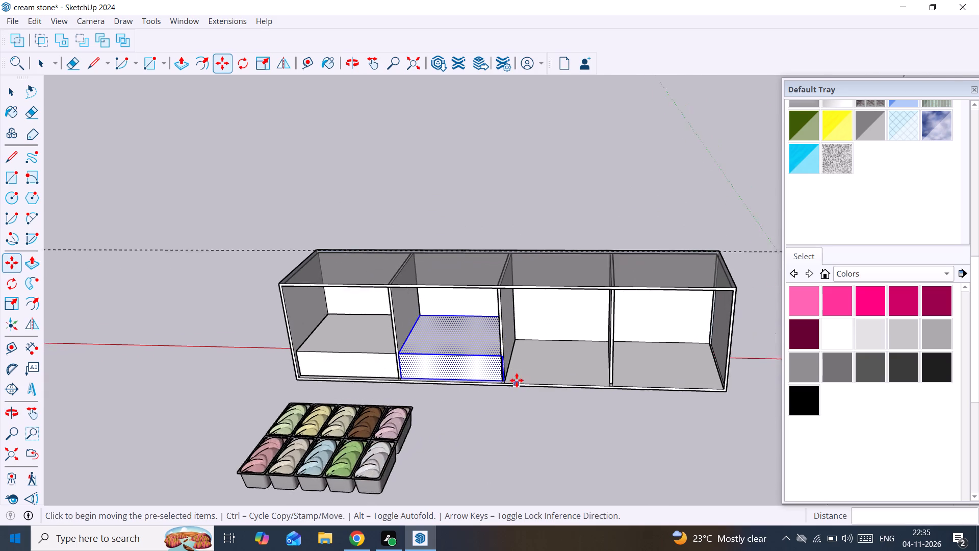
pyautogui.scroll(1, 517, 380)
pyautogui.scroll(2, 441, 363)
pyautogui.scroll(2, 394, 355)
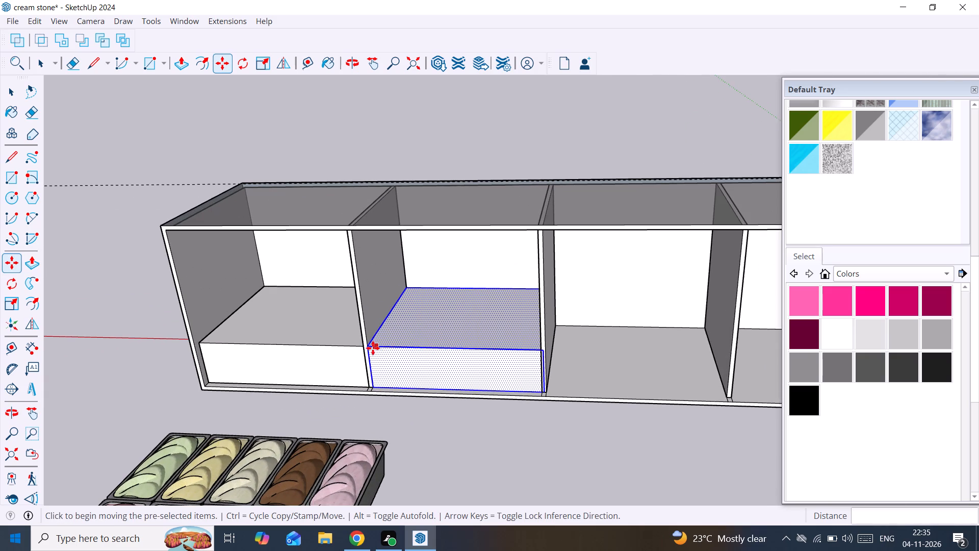
pyautogui.click(368, 345)
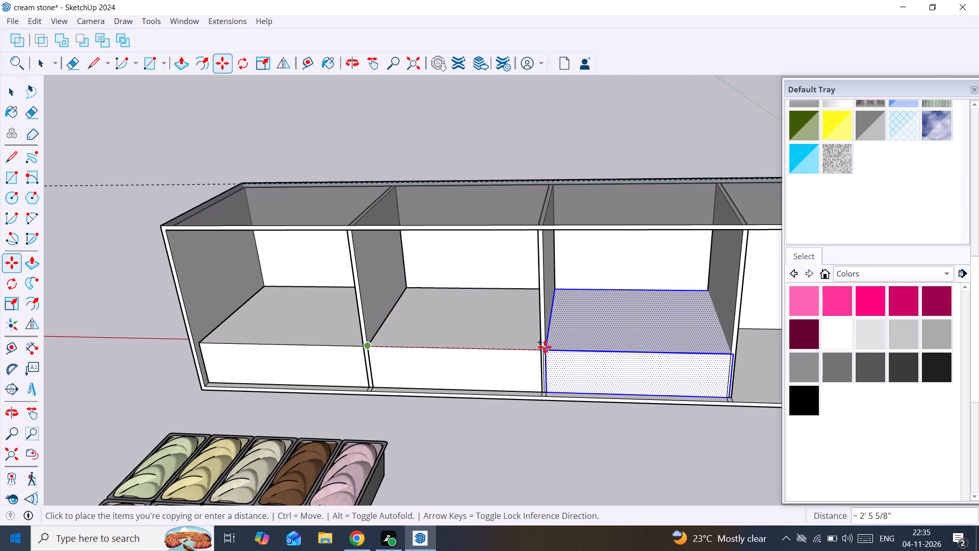
pyautogui.click(544, 347)
pyautogui.click(544, 347)
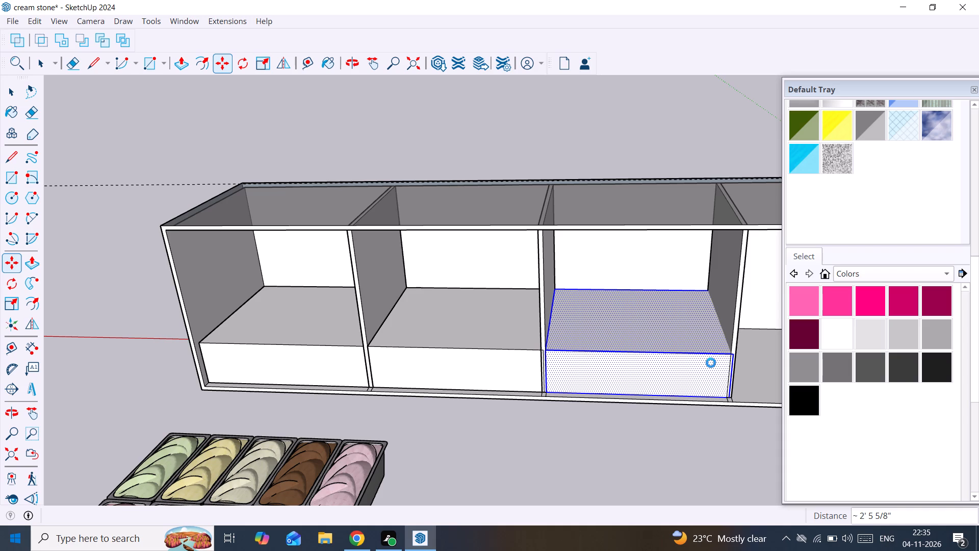
# Copy the third compartment's block about 2' 5 5/8" along the cabinet into the last empty compartment.
pyautogui.scroll(-3, 711, 363)
pyautogui.keyDown('shift'); pyautogui.moveTo(706, 364); pyautogui.dragTo(479, 345, button='middle'); pyautogui.keyUp('shift')
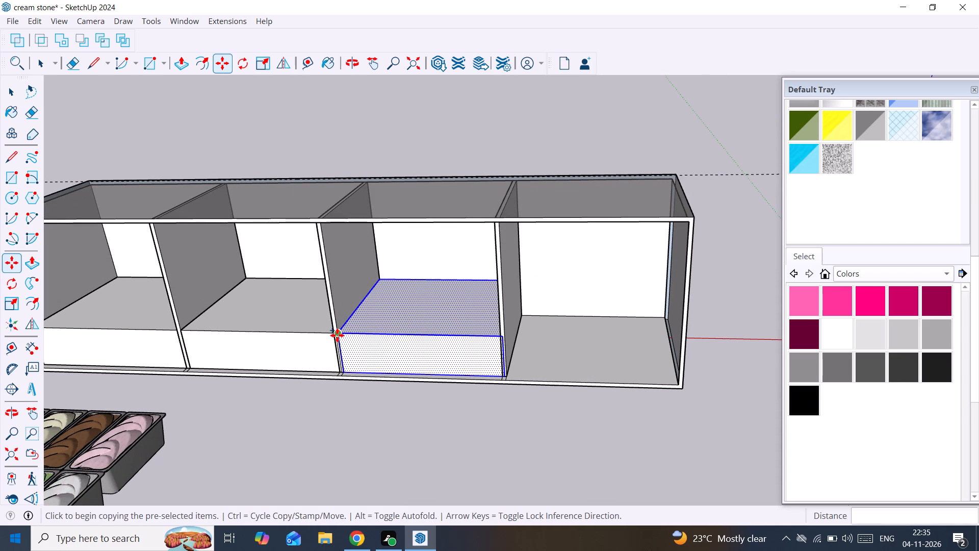
pyautogui.click(337, 335)
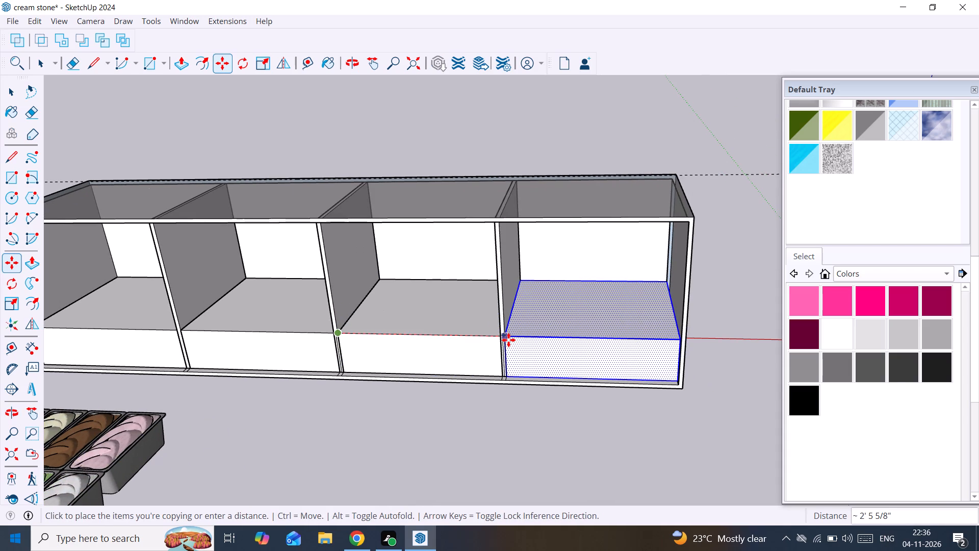
pyautogui.click(508, 340)
pyautogui.press('space')
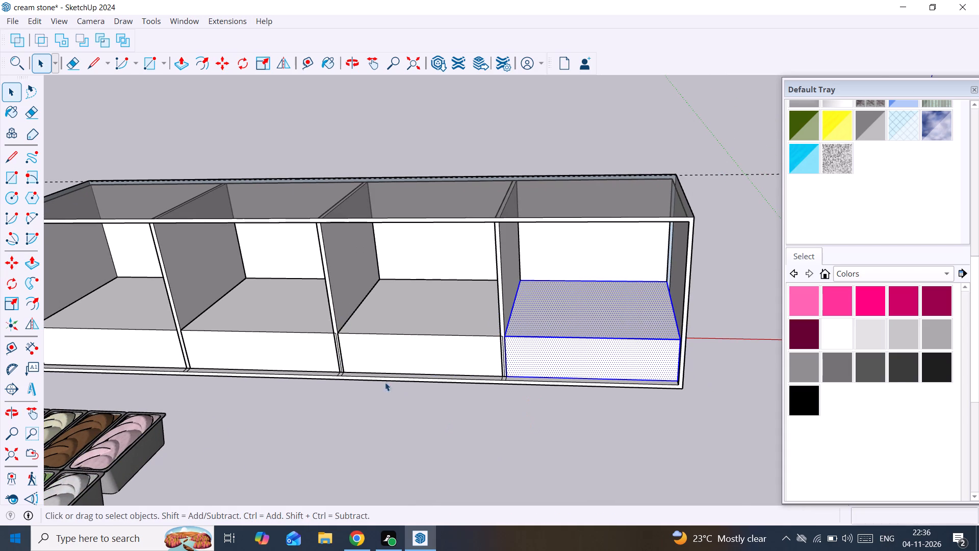
# Examine the cabinet with its four floor blocks alongside the imported ice cream tubs.
pyautogui.scroll(-3, 365, 373)
pyautogui.keyDown('shift'); pyautogui.moveTo(366, 369); pyautogui.dragTo(605, 374, button='middle'); pyautogui.keyUp('shift')
pyautogui.scroll(1, 387, 375)
pyautogui.scroll(-3, 405, 386)
pyautogui.moveTo(432, 377); pyautogui.dragTo(462, 366, button='middle')
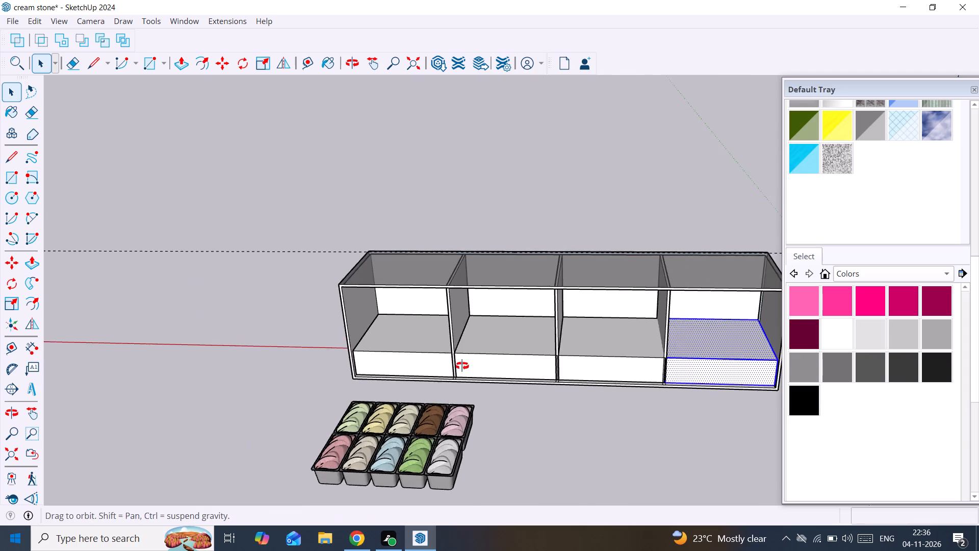
pyautogui.moveTo(462, 366); pyautogui.dragTo(476, 359, button='middle')
pyautogui.scroll(1, 450, 447)
pyautogui.moveTo(450, 447); pyautogui.dragTo(500, 400, button='middle')
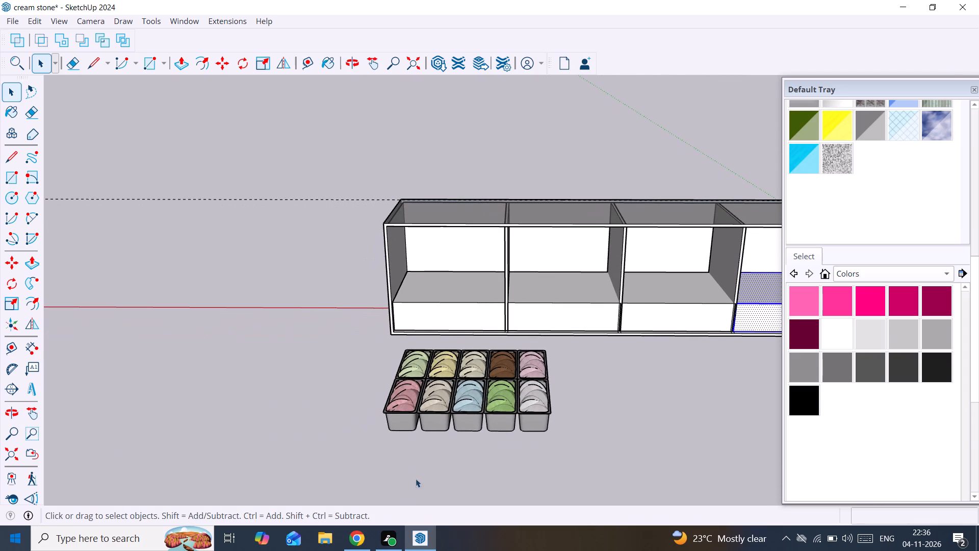
# Switch to Chrome and browse the 3D Warehouse "ice cream" results for a model to add to the counter.
pyautogui.click(357, 543)
pyautogui.scroll(-6, 408, 357)
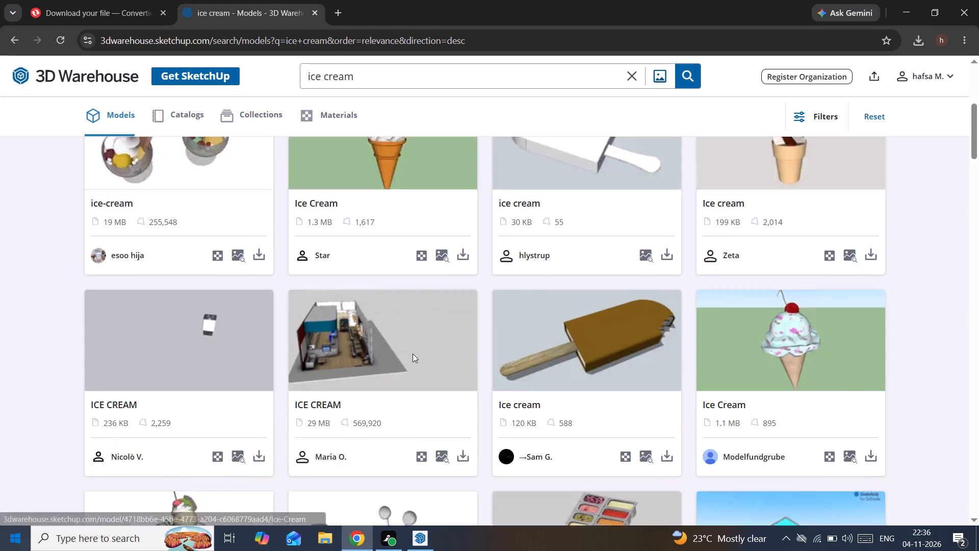
pyautogui.scroll(-4, 413, 353)
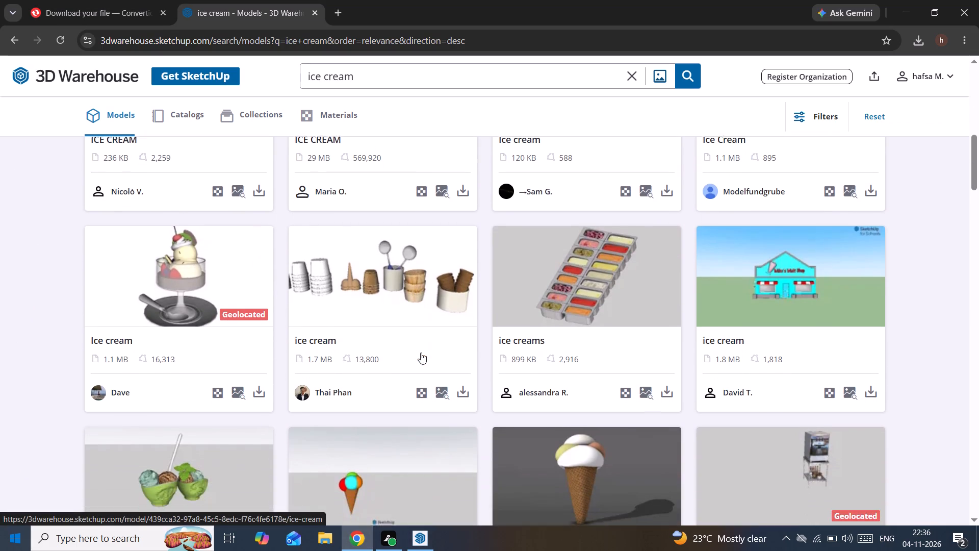
pyautogui.scroll(-5, 421, 353)
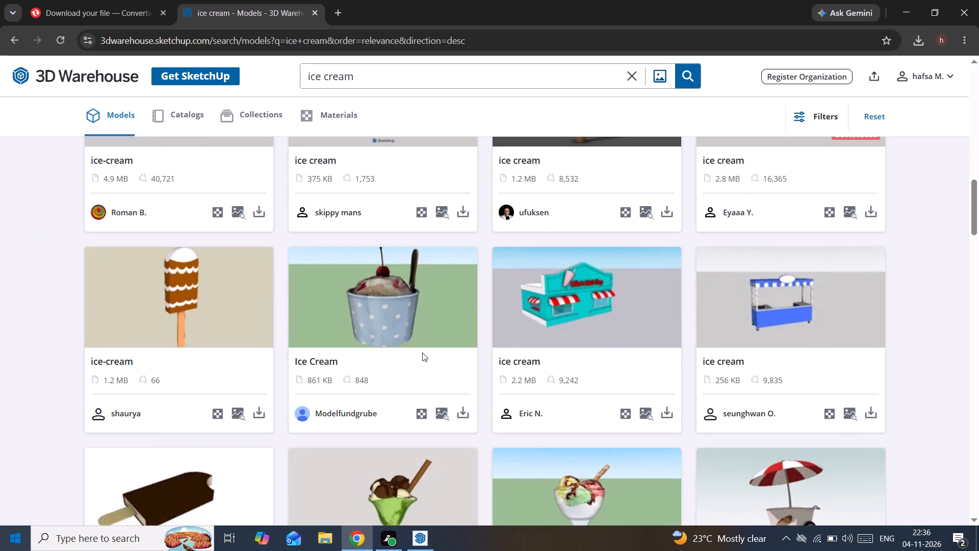
pyautogui.scroll(-8, 422, 353)
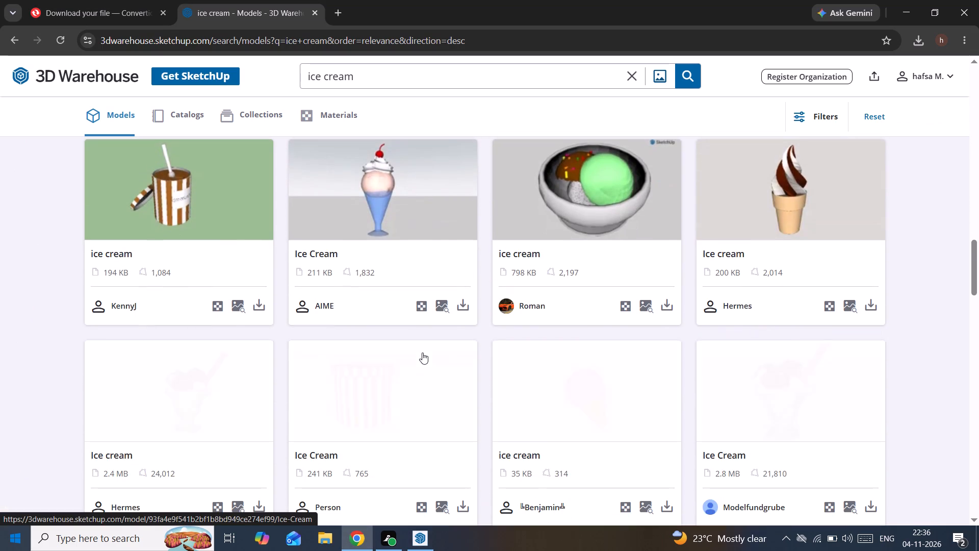
pyautogui.scroll(-8, 422, 353)
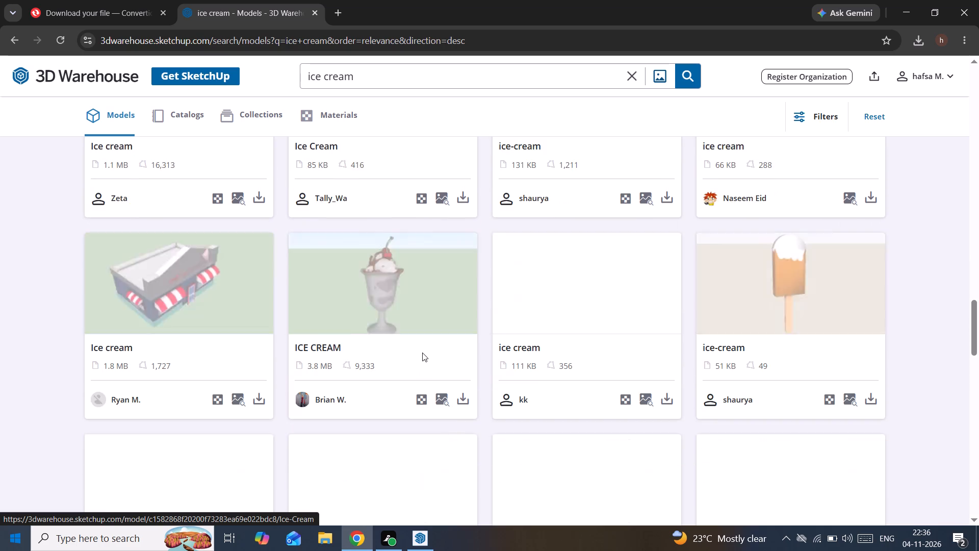
pyautogui.scroll(-7, 422, 353)
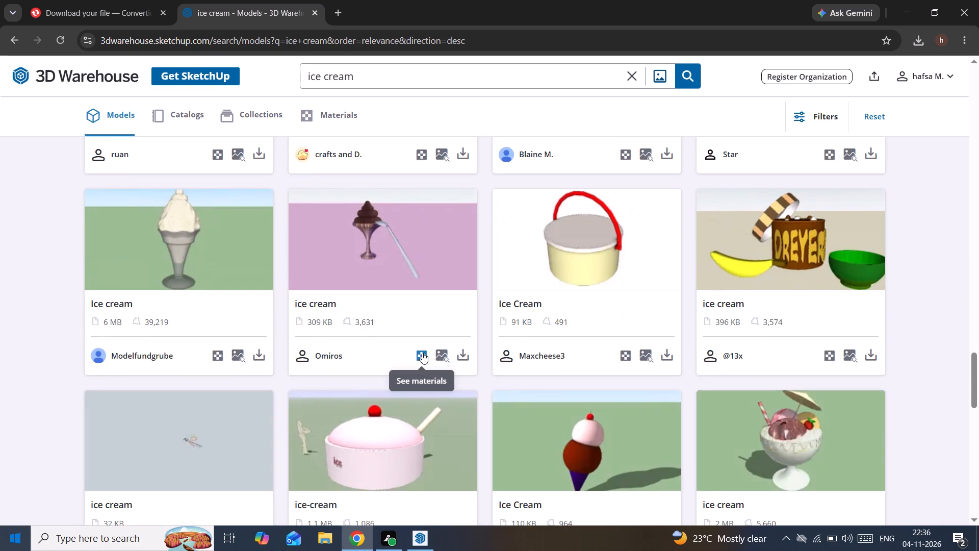
pyautogui.scroll(-4, 422, 353)
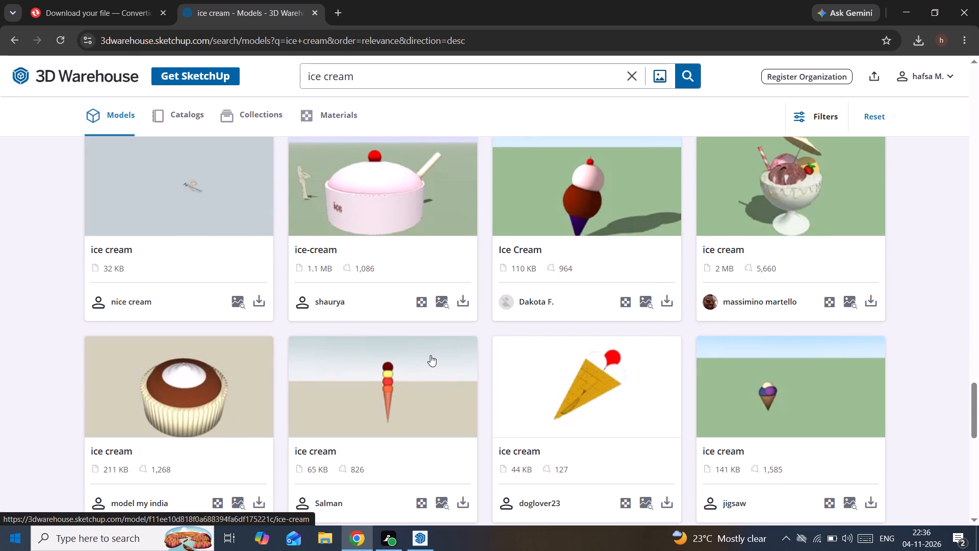
# Download the "ice-cream" model of a pink tub topped with a cherry as a SketchUp file.
pyautogui.click(467, 307)
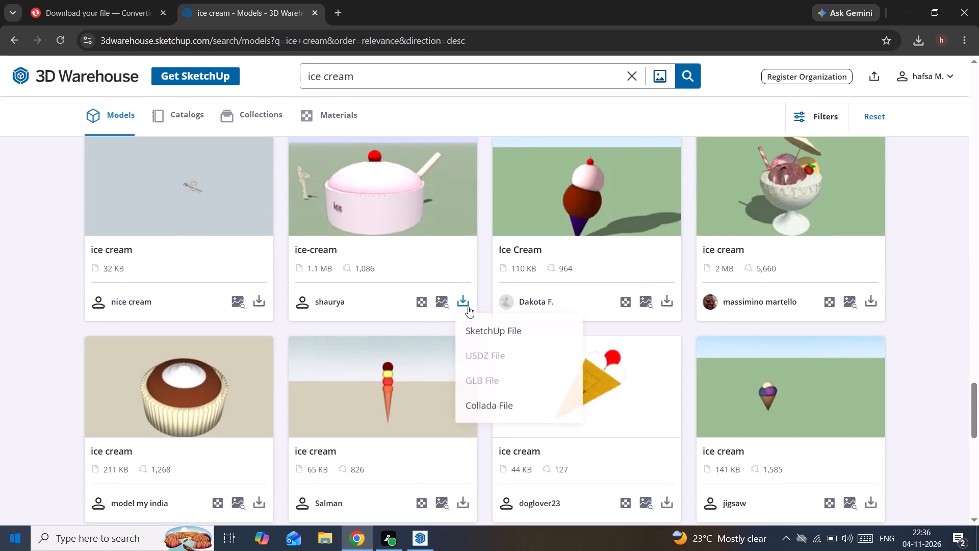
pyautogui.click(479, 328)
# Load more "ice cream" results and look through them for counter and display equipment models.
pyautogui.scroll(-4, 479, 328)
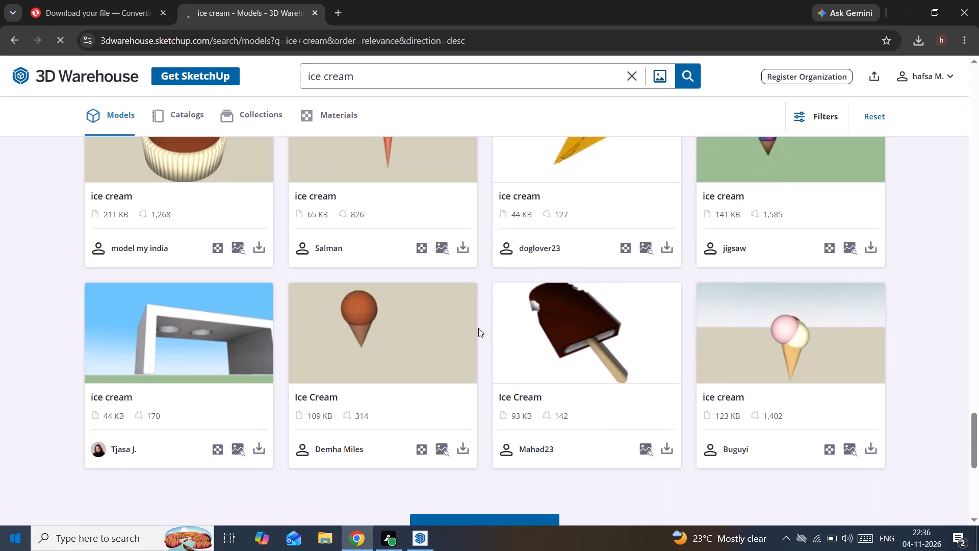
pyautogui.scroll(-4, 478, 328)
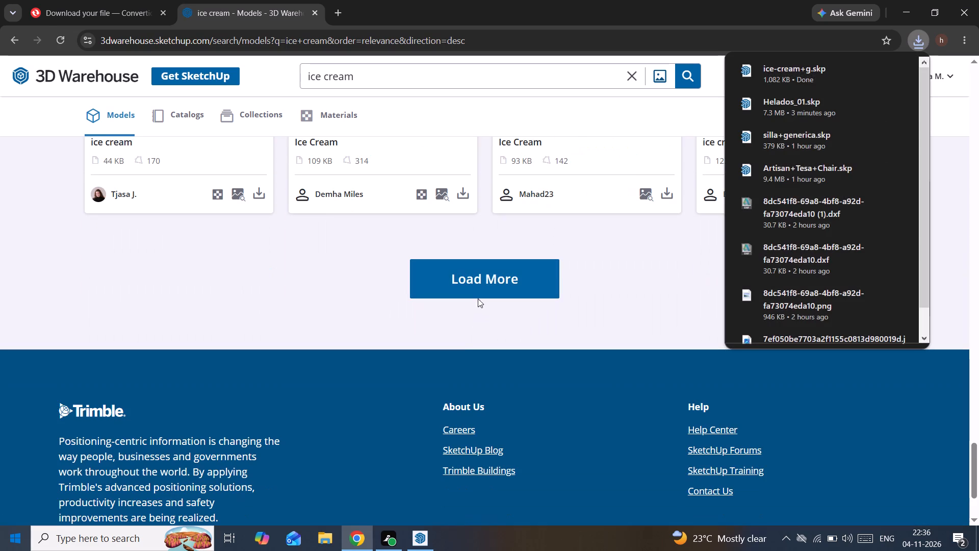
pyautogui.click(478, 294)
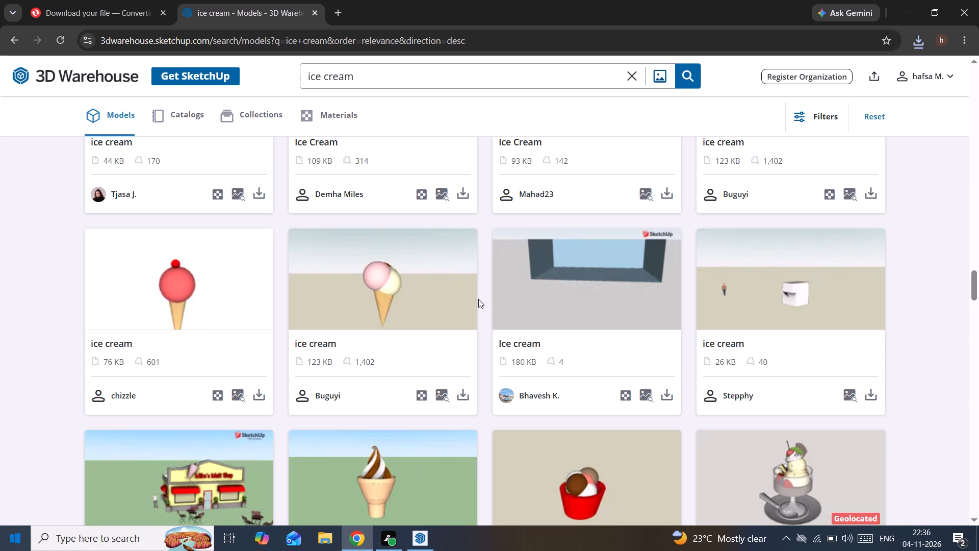
pyautogui.scroll(-9, 487, 310)
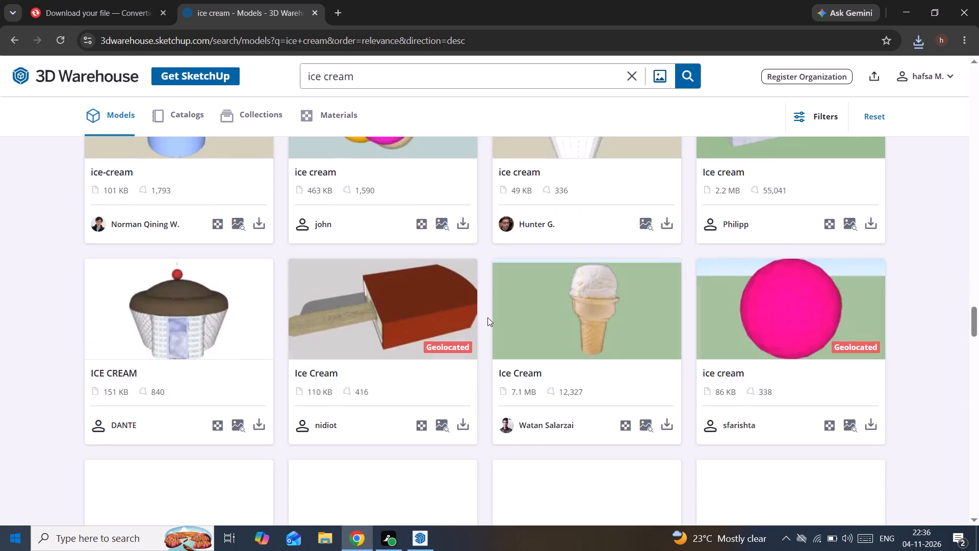
pyautogui.scroll(-8, 514, 333)
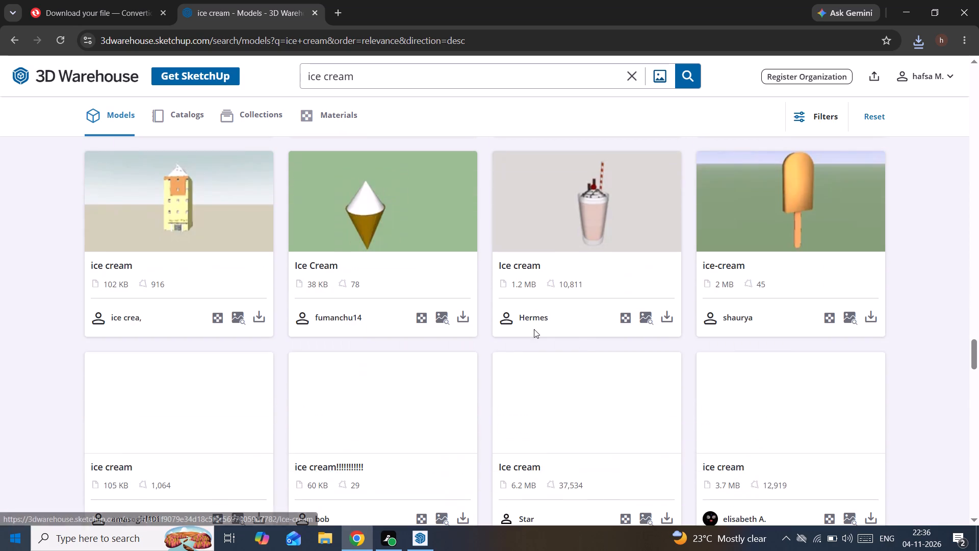
pyautogui.scroll(-8, 475, 384)
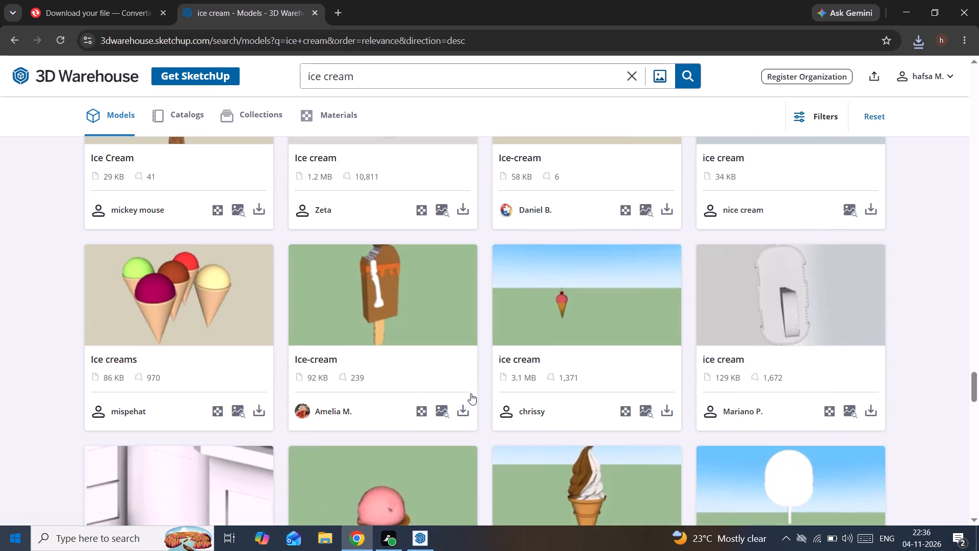
pyautogui.scroll(1, 470, 394)
pyautogui.scroll(-11, 470, 394)
pyautogui.scroll(1, 470, 395)
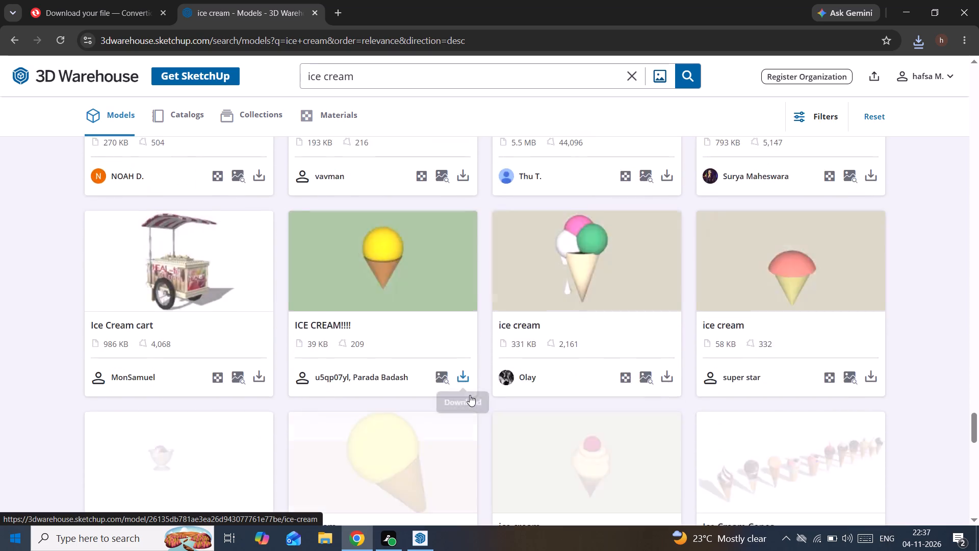
pyautogui.scroll(3, 470, 395)
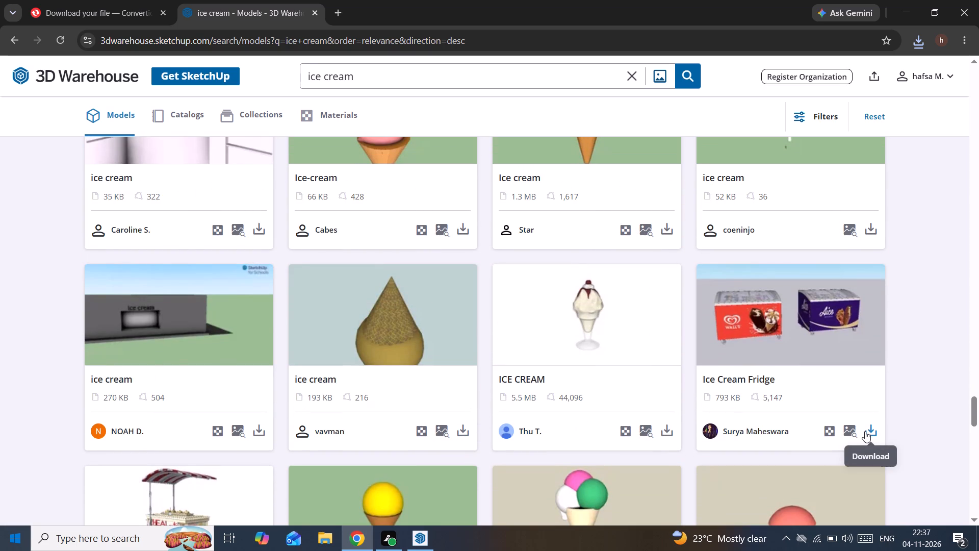
pyautogui.scroll(-2, 836, 432)
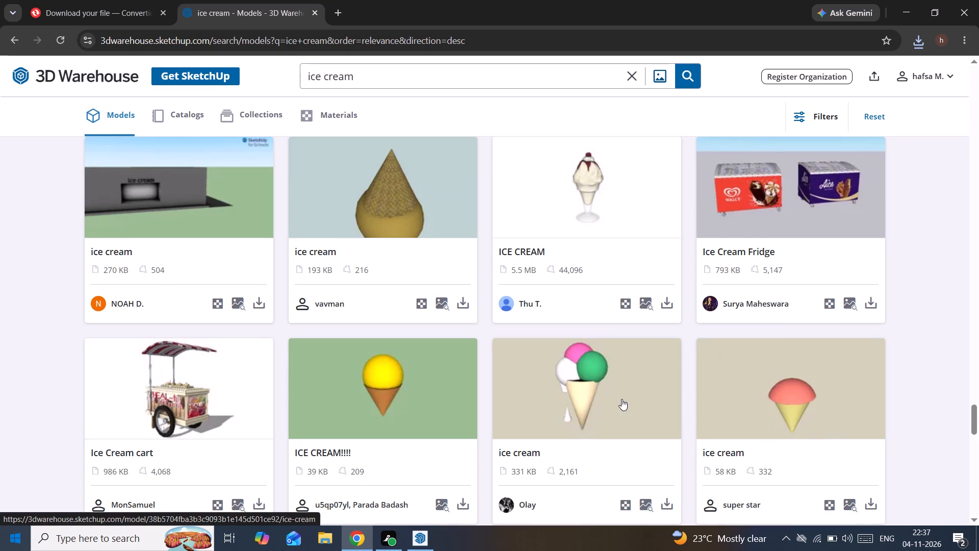
pyautogui.scroll(-3, 577, 396)
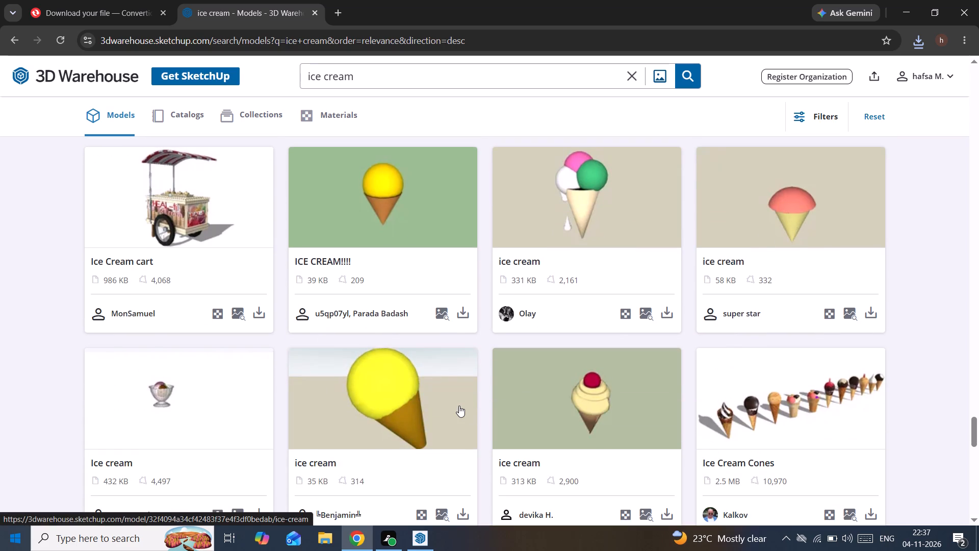
pyautogui.scroll(-2, 459, 406)
pyautogui.scroll(2, 459, 406)
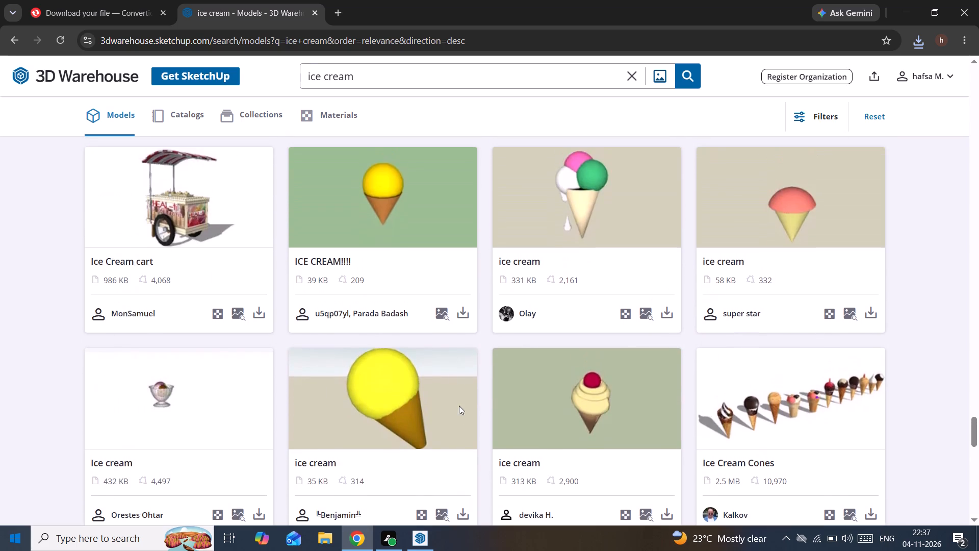
pyautogui.scroll(-9, 459, 406)
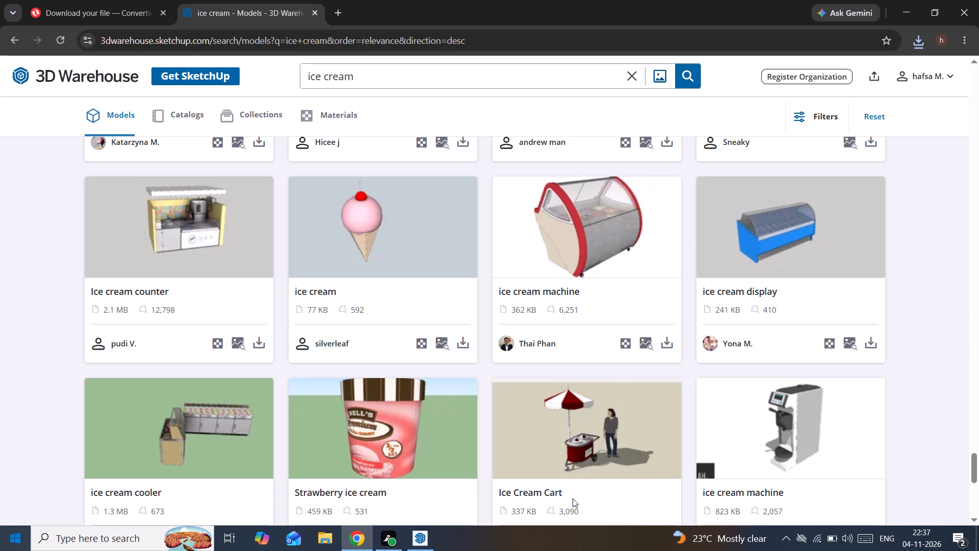
# Open the model page of the red-trimmed, glass-covered "ice cream machine".
pyautogui.click(569, 235)
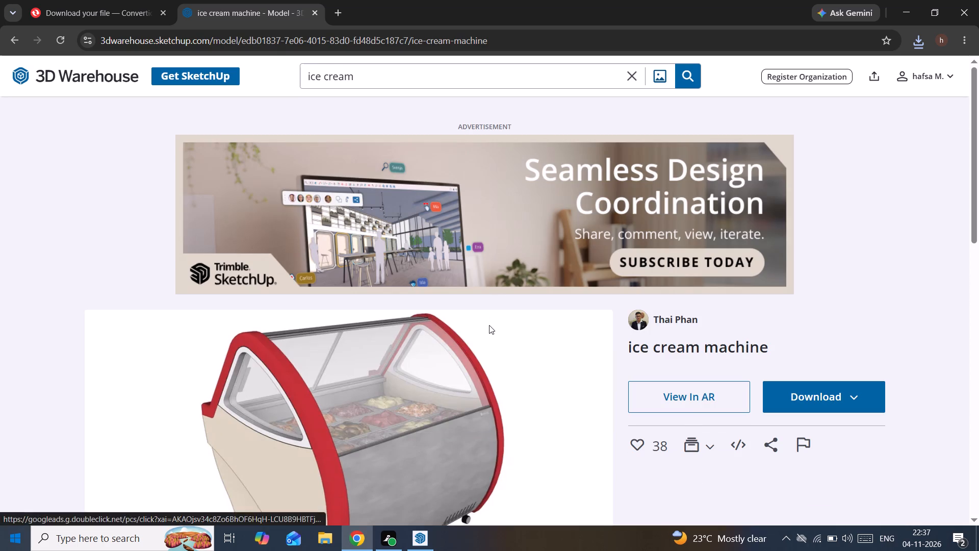
# Return from the 3D Warehouse page to the SketchUp counter model with the ten-tub ice cream tray in front.
pyautogui.scroll(-3, 486, 314)
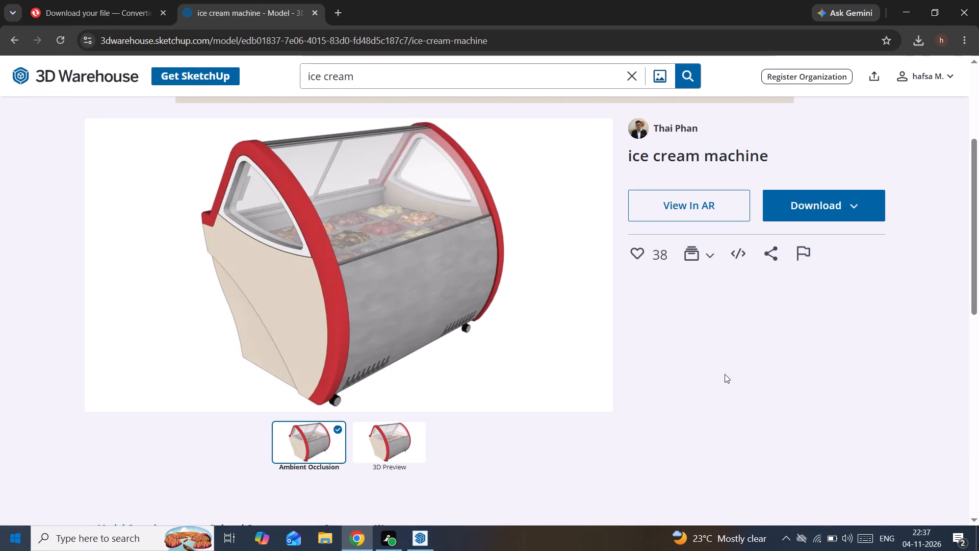
pyautogui.click(414, 535)
pyautogui.scroll(-8, 406, 459)
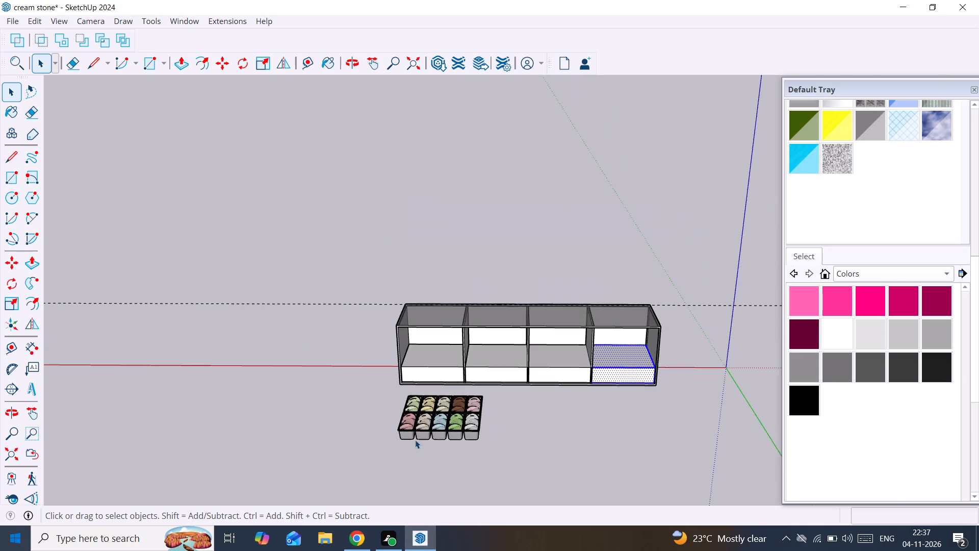
pyautogui.scroll(3, 419, 442)
pyautogui.moveTo(421, 443); pyautogui.dragTo(437, 490, button='middle')
pyautogui.scroll(3, 471, 442)
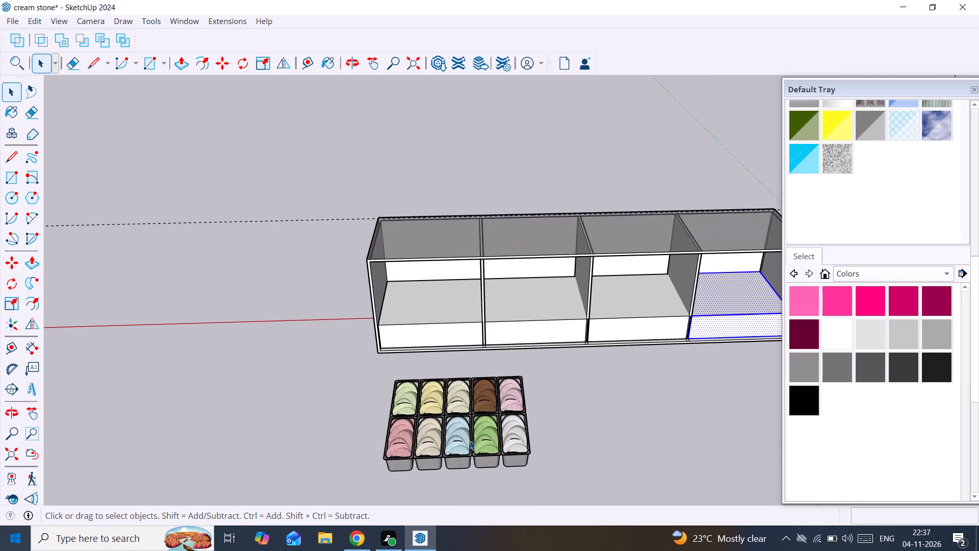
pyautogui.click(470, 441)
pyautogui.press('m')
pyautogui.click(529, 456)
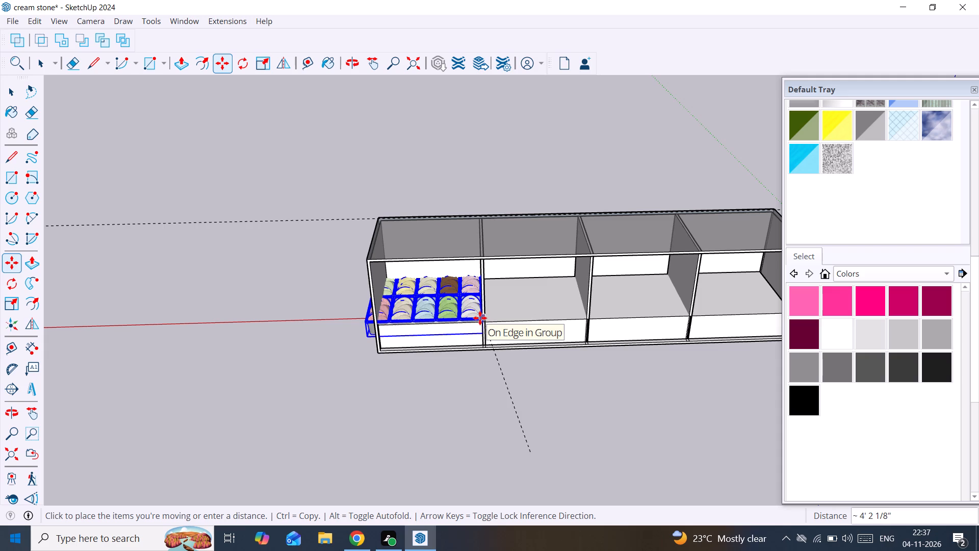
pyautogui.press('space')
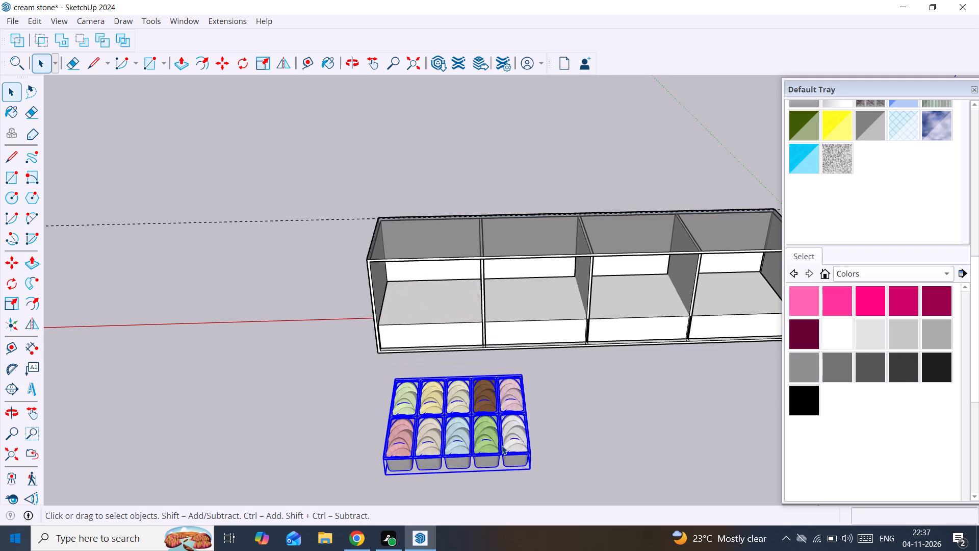
# Delete the bright green, brown, light pink and white tubs inside the ice cream tray group, leaving six tubs.
pyautogui.doubleClick(502, 445)
pyautogui.click(480, 431)
pyautogui.scroll(4, 480, 431)
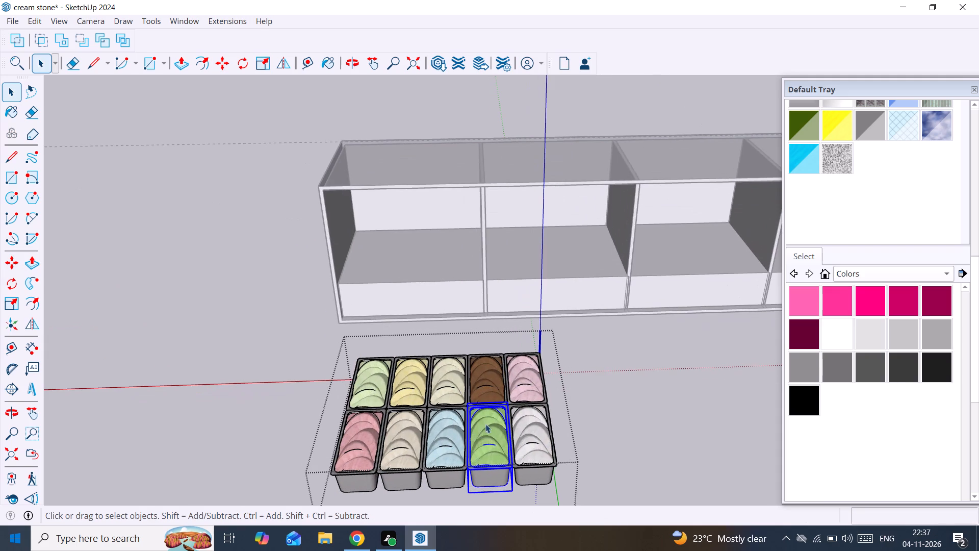
pyautogui.press('Delete')
pyautogui.click(488, 388)
pyautogui.press('Delete')
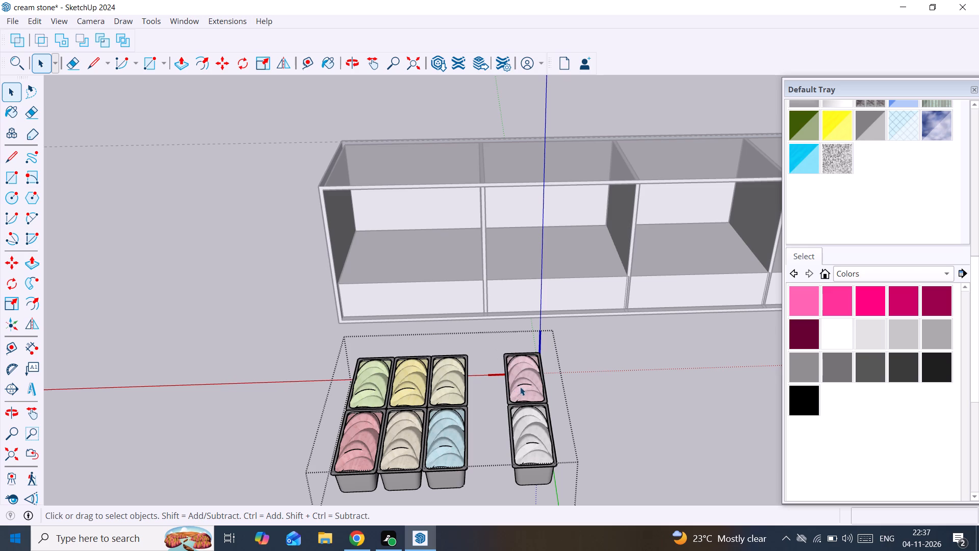
pyautogui.click(520, 387)
pyautogui.press('Delete')
pyautogui.click(530, 426)
pyautogui.press('Delete')
pyautogui.moveTo(631, 415); pyautogui.dragTo(627, 415)
# Move the six-tub tray by its front corner onto the low block's front corner in the first end compartment.
pyautogui.click(450, 421)
pyautogui.press('m')
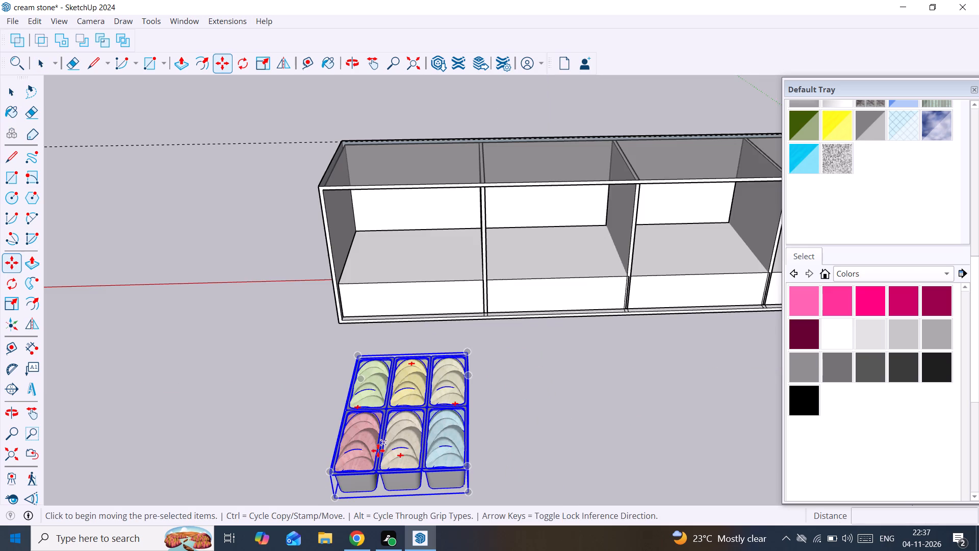
pyautogui.click(328, 472)
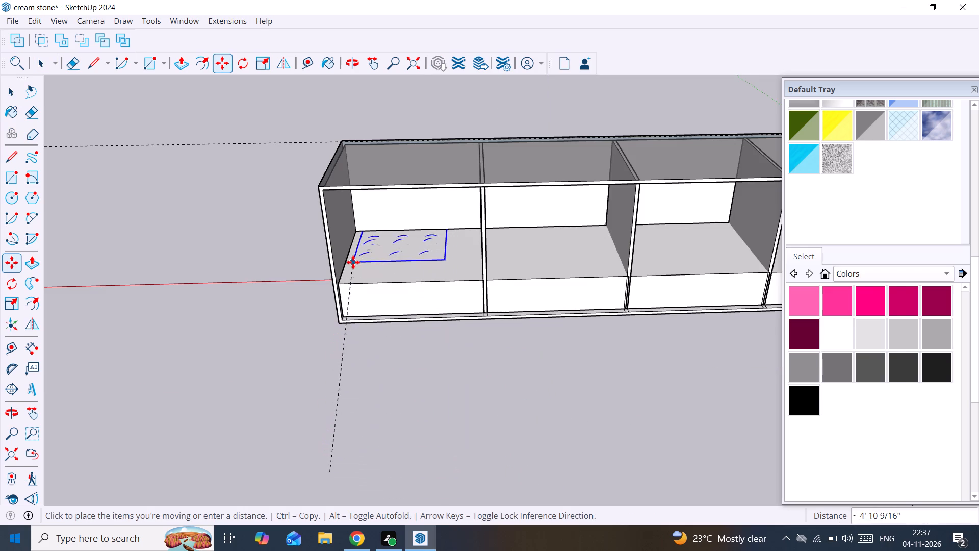
pyautogui.click(346, 281)
pyautogui.click(346, 281)
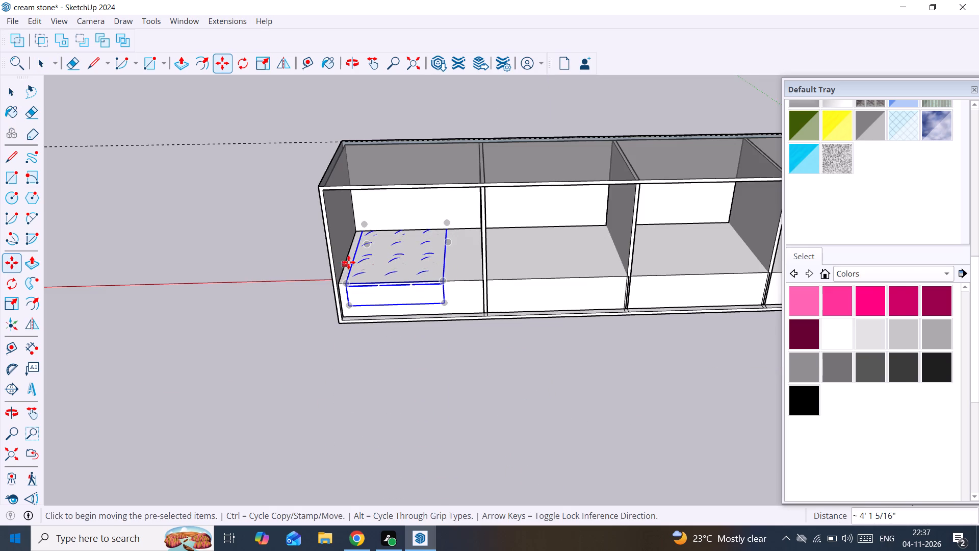
# Raise the six-tub tray 4 7/8" vertically onto the top of the compartment's low block.
pyautogui.moveTo(359, 266); pyautogui.dragTo(486, 294, button='middle')
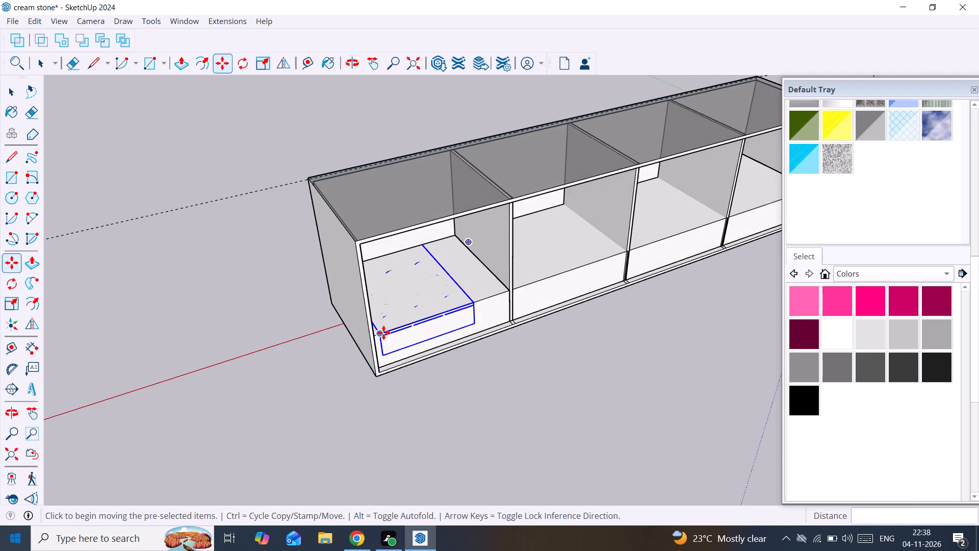
pyautogui.click(379, 333)
pyautogui.press('Up')
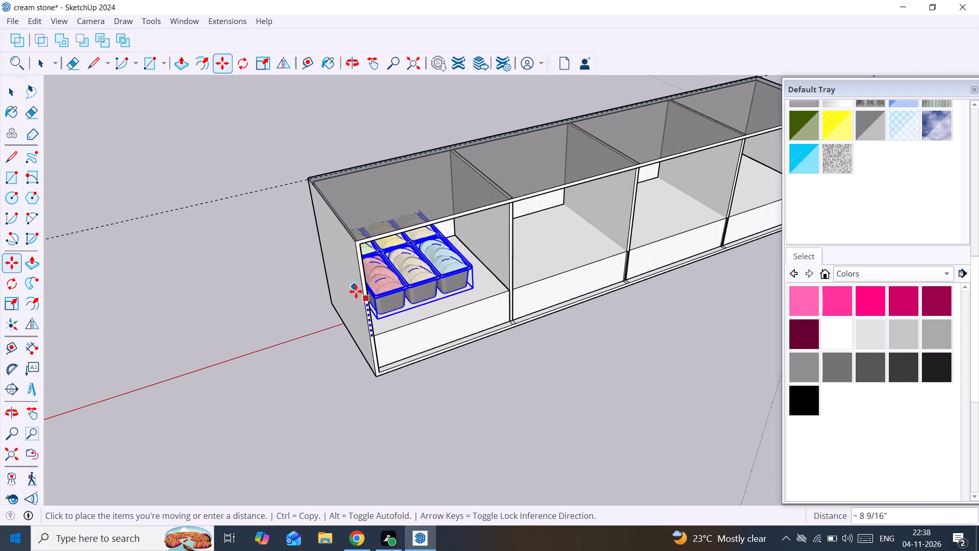
pyautogui.click(358, 307)
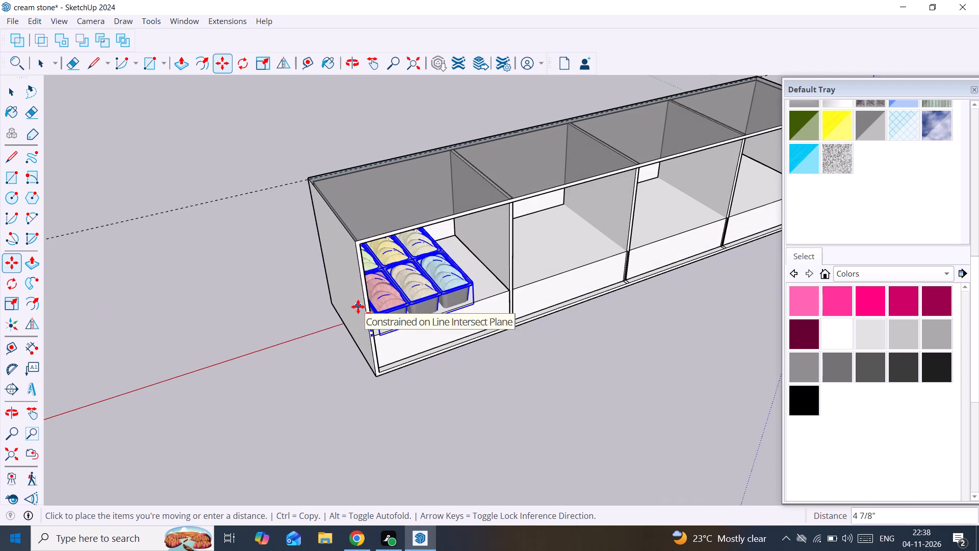
# Nudge the tray about 3/8" by its lower front corner on top of the block.
pyautogui.scroll(2, 464, 318)
pyautogui.moveTo(422, 314); pyautogui.dragTo(383, 315, button='middle')
pyautogui.scroll(7, 372, 314)
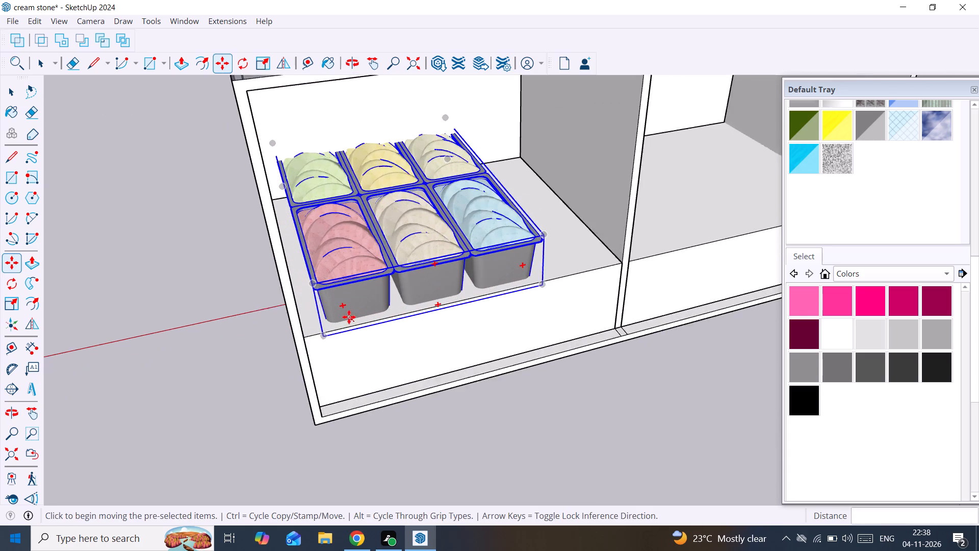
pyautogui.click(322, 338)
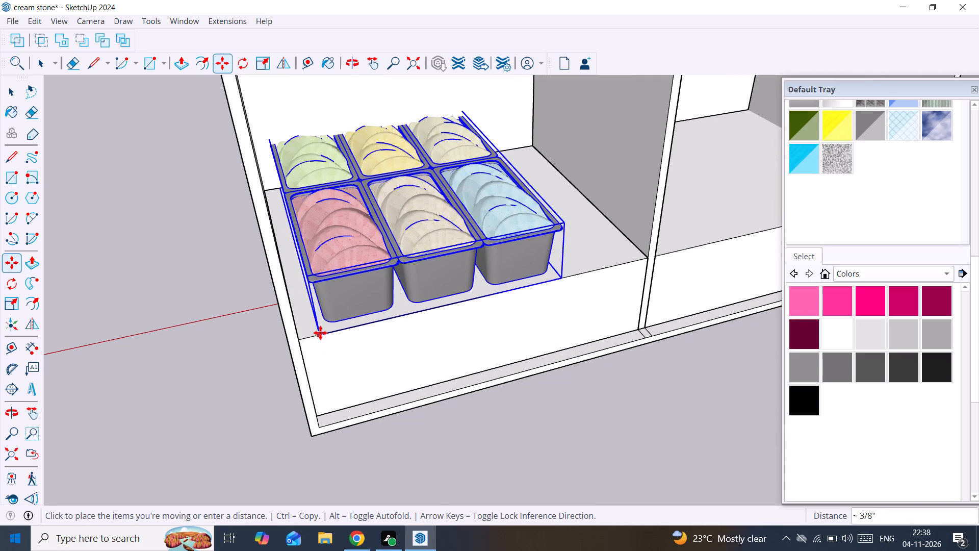
pyautogui.click(320, 333)
pyautogui.scroll(-8, 337, 322)
pyautogui.moveTo(337, 321); pyautogui.dragTo(499, 348, button='middle')
pyautogui.press('space')
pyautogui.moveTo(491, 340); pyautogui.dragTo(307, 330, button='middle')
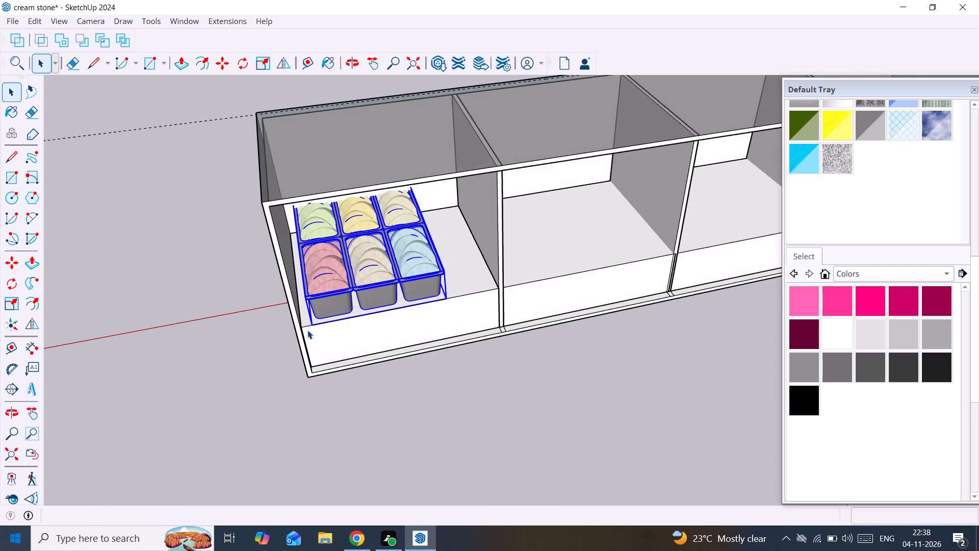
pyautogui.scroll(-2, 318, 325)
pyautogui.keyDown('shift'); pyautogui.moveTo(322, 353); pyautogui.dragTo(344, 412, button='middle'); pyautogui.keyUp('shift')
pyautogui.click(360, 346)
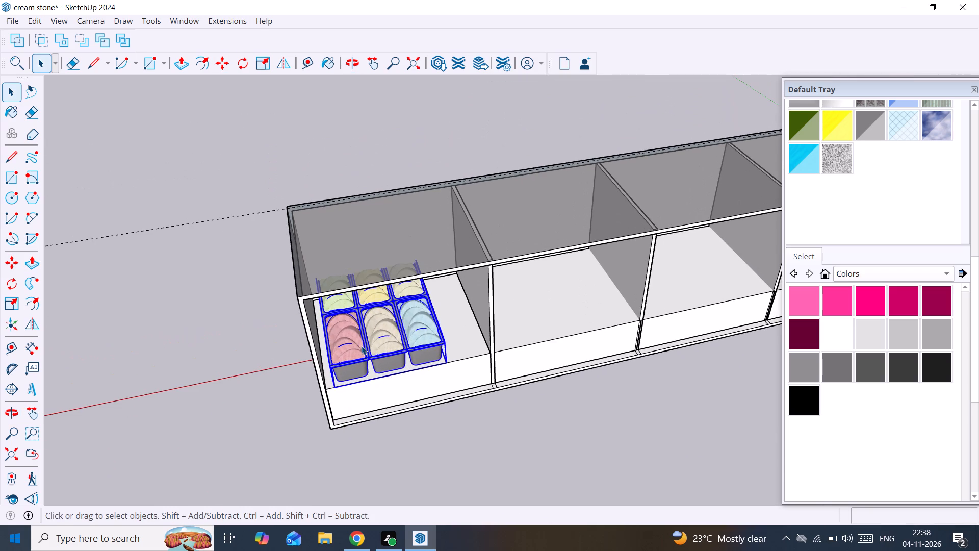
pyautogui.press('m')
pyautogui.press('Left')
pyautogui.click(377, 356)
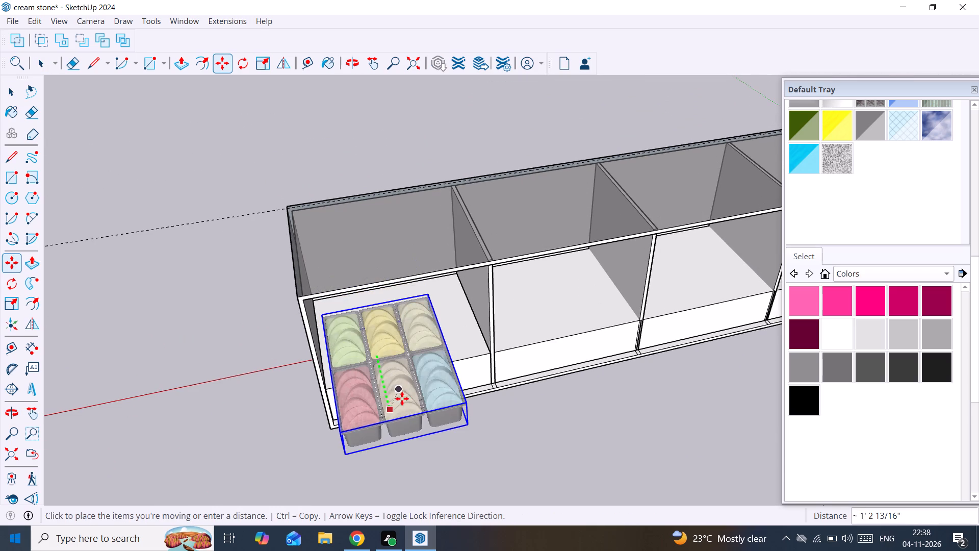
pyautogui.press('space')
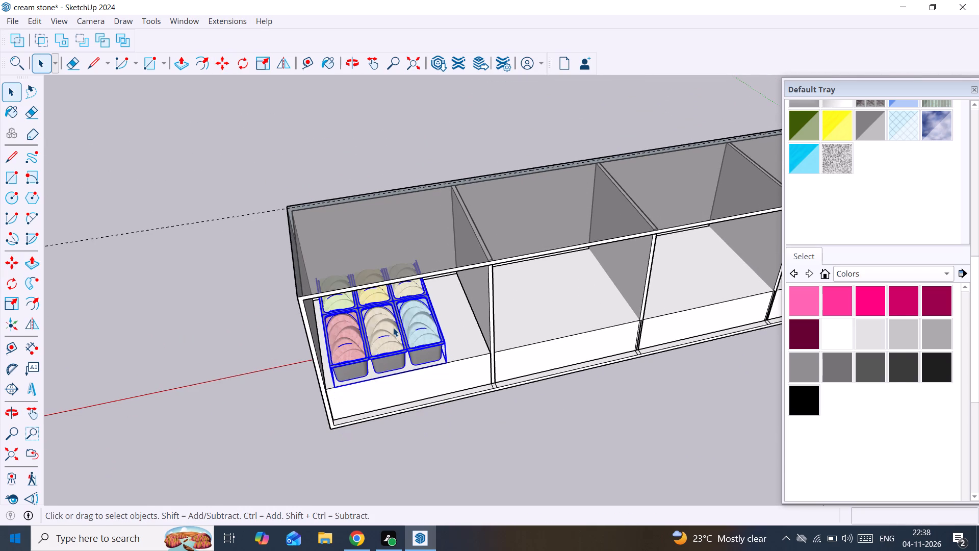
# Scale the six-tub tray shorter from front to back so it fits the compartment's depth.
pyautogui.scroll(2, 393, 328)
pyautogui.moveTo(393, 328); pyautogui.dragTo(433, 328, button='middle')
pyautogui.click(424, 378)
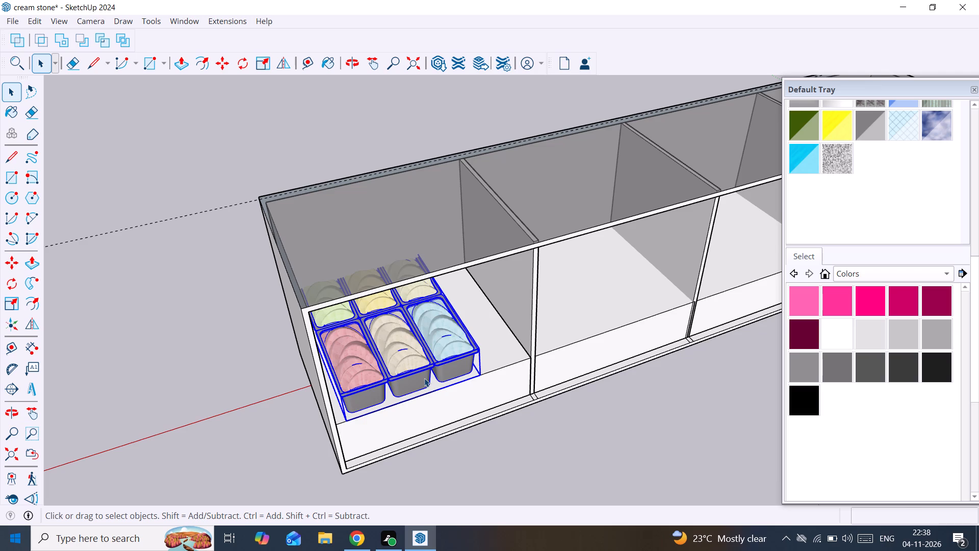
pyautogui.press('s')
pyautogui.moveTo(418, 382); pyautogui.dragTo(417, 382)
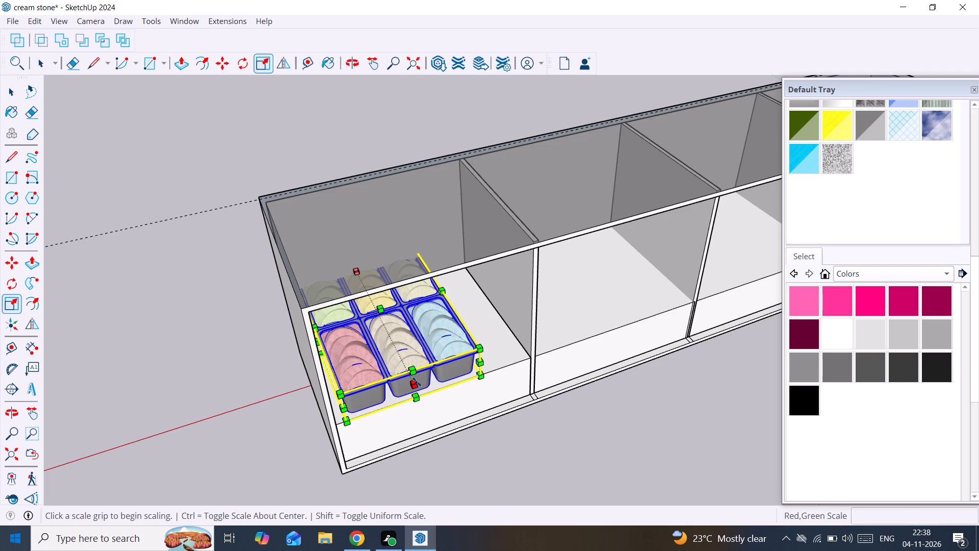
pyautogui.moveTo(417, 382); pyautogui.dragTo(406, 344)
pyautogui.press('space')
# Move the shortened tray about 7 11/16" forward to the front edge of the low block.
pyautogui.click(406, 344)
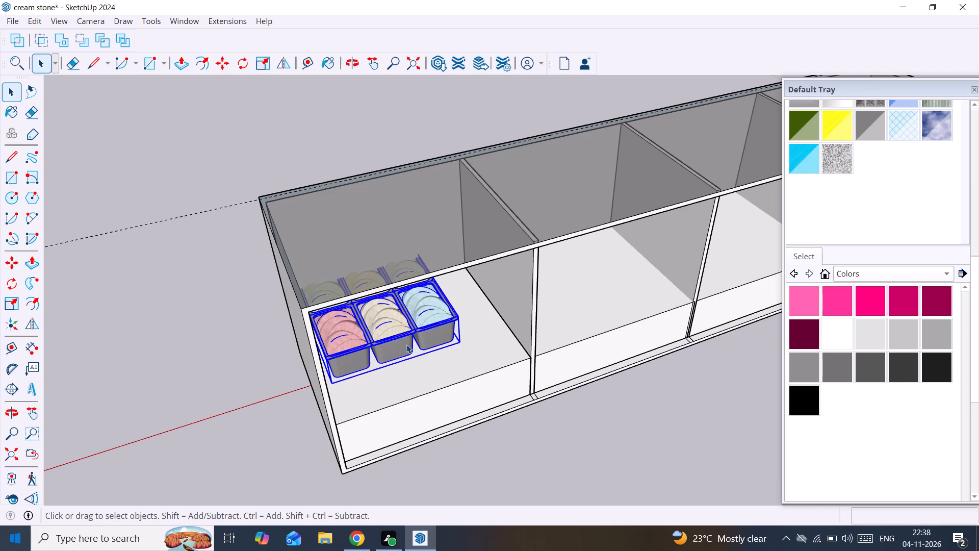
pyautogui.press('m')
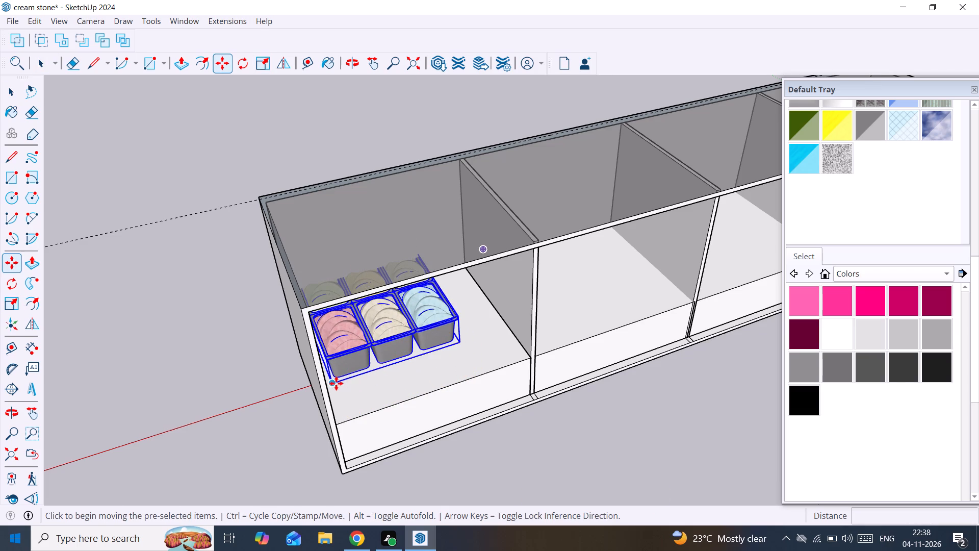
pyautogui.click(336, 383)
pyautogui.click(349, 420)
# Move the tray 2" back along the green axis and 7/8" sideways into the compartment's inner back corner.
pyautogui.scroll(2, 352, 381)
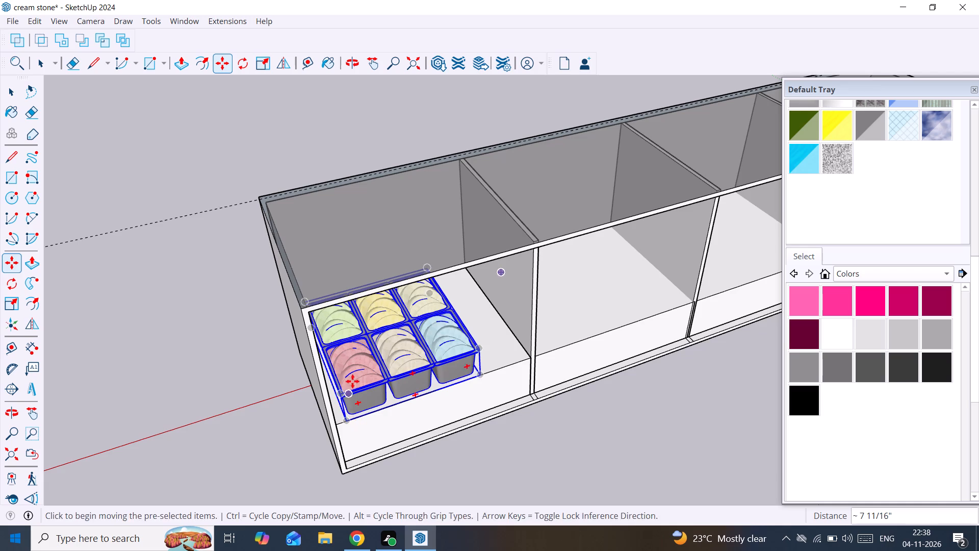
pyautogui.moveTo(352, 381); pyautogui.dragTo(400, 468, button='middle')
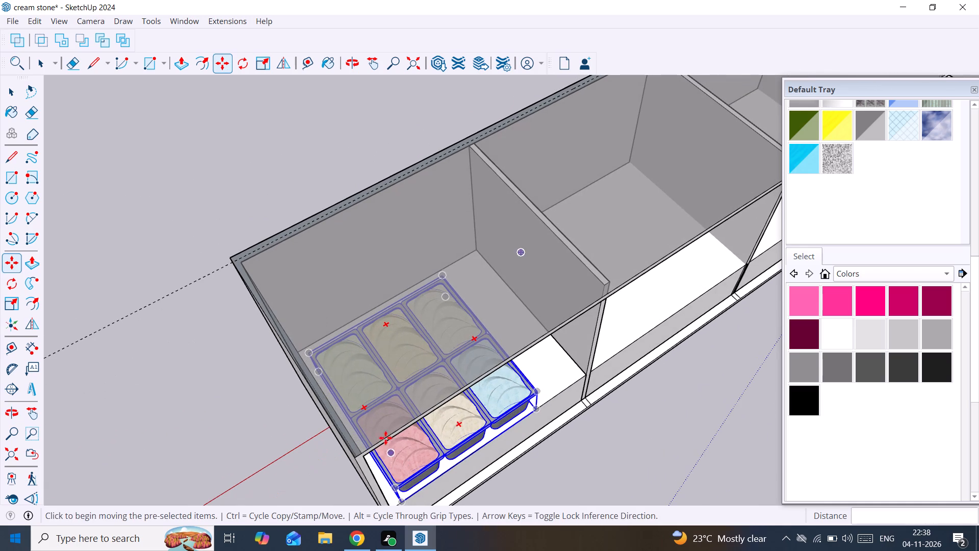
pyautogui.click(305, 350)
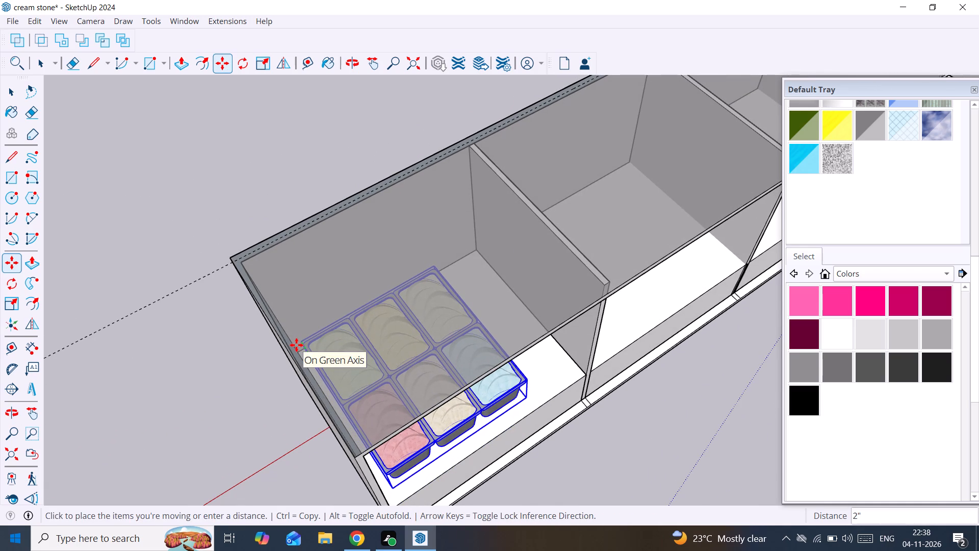
pyautogui.click(296, 345)
pyautogui.scroll(5, 299, 345)
pyautogui.moveTo(305, 343); pyautogui.dragTo(252, 368, button='middle')
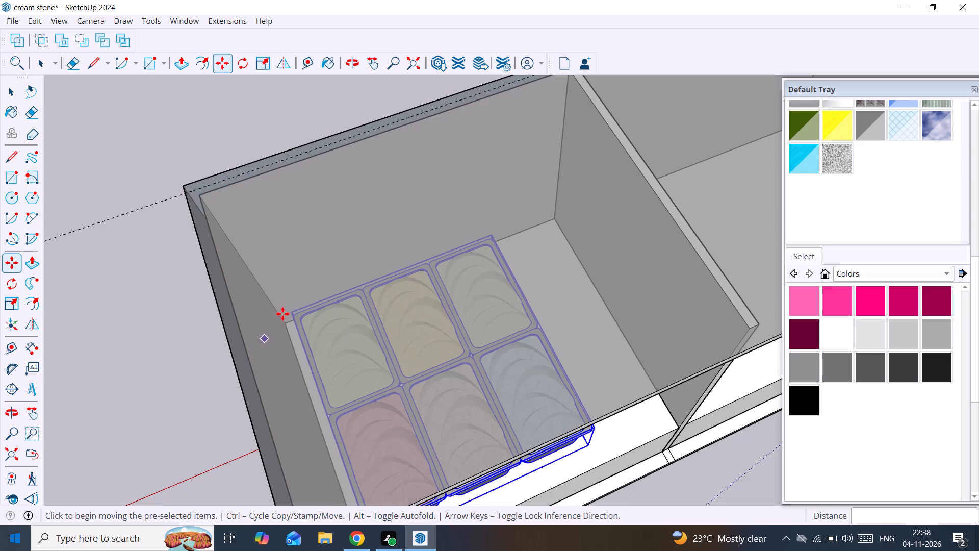
pyautogui.scroll(3, 285, 312)
pyautogui.click(294, 311)
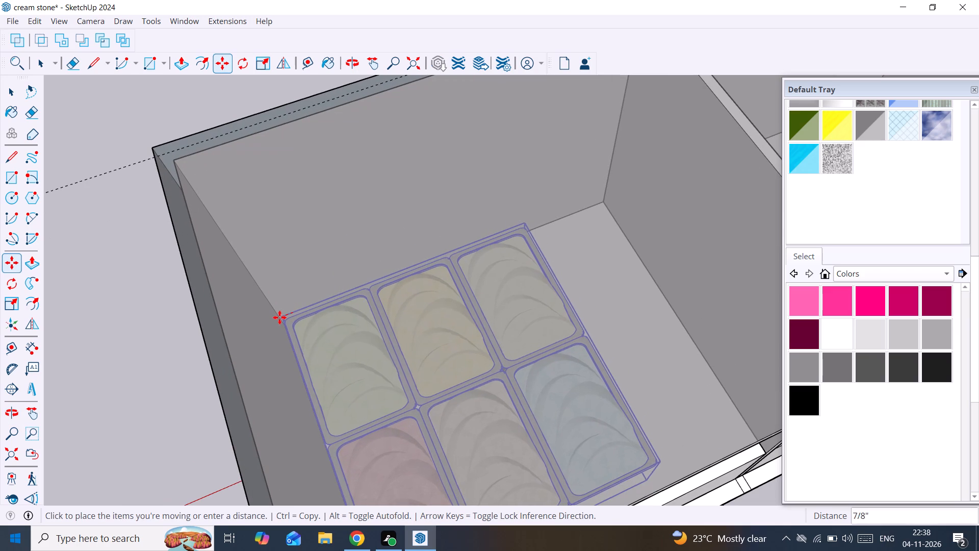
pyautogui.click(279, 317)
# Scale the tray's depth by about 1.12 on the green axis, stretching its front toward the block's front edge.
pyautogui.scroll(-11, 281, 316)
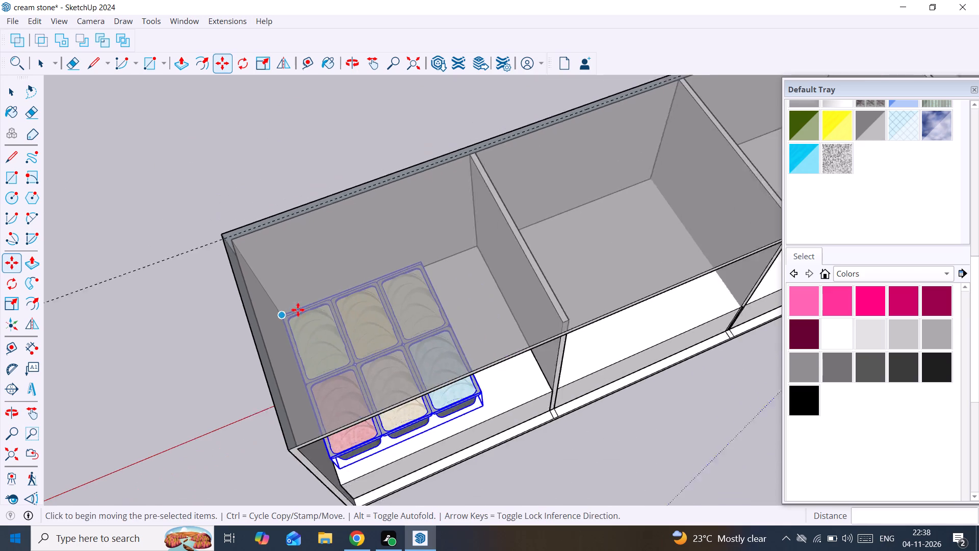
pyautogui.moveTo(327, 309); pyautogui.dragTo(340, 199, button='middle')
pyautogui.scroll(5, 429, 381)
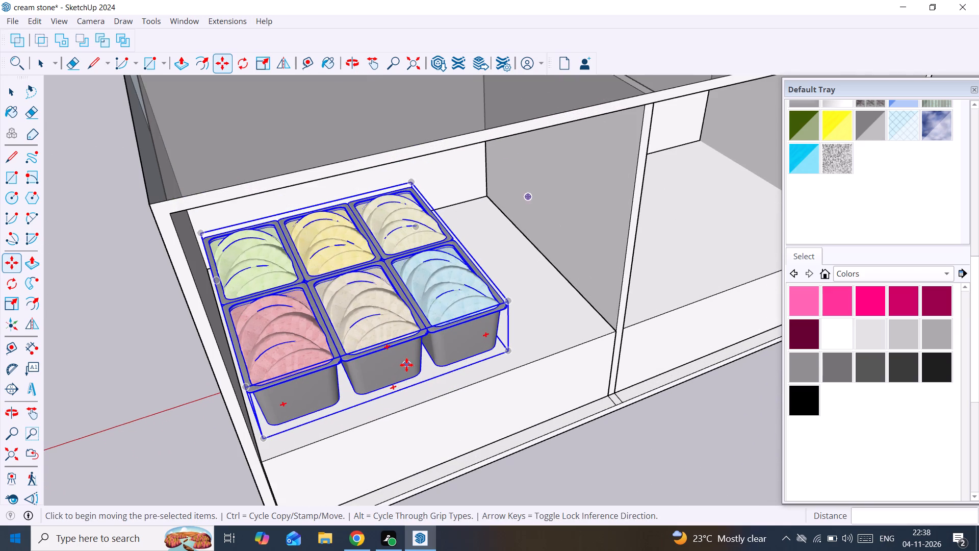
pyautogui.press('space')
pyautogui.click(394, 364)
pyautogui.press('s')
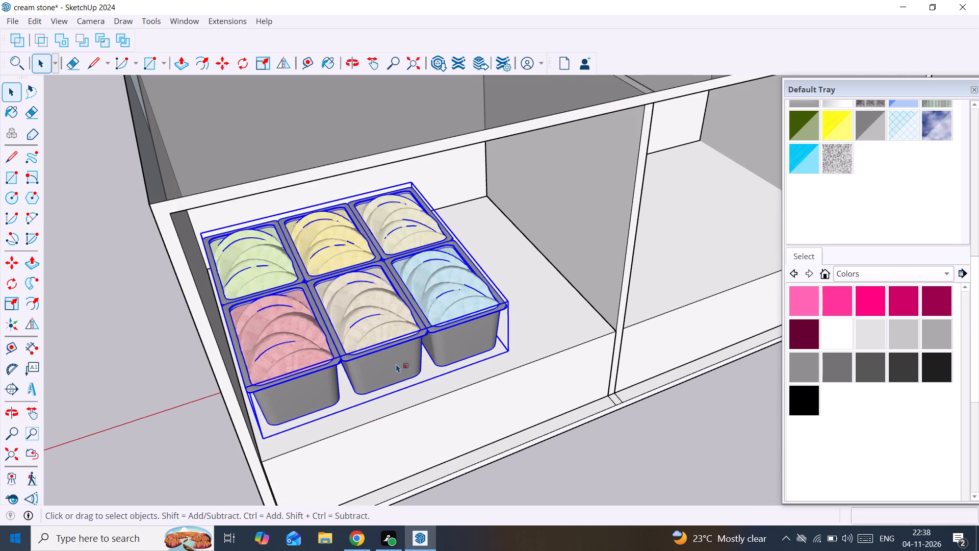
pyautogui.moveTo(392, 367); pyautogui.dragTo(402, 377)
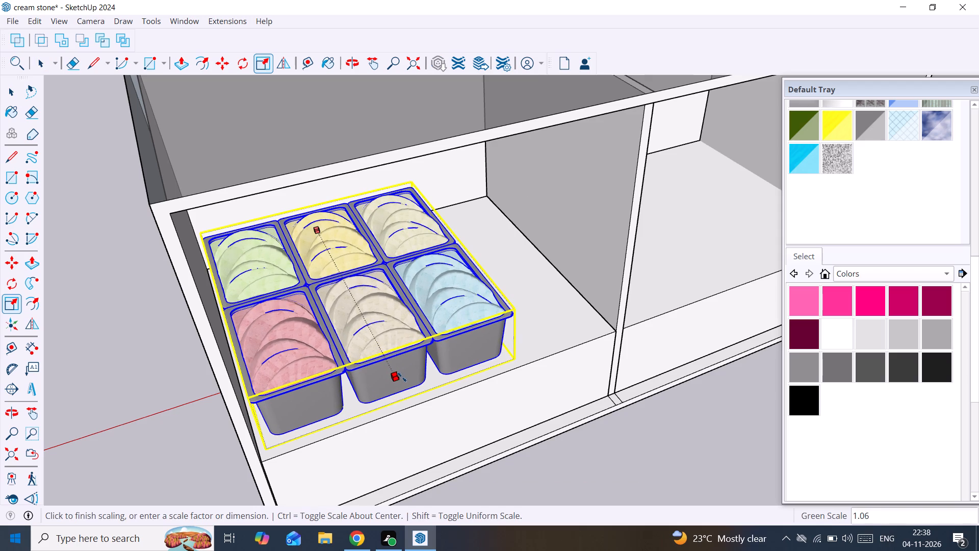
pyautogui.moveTo(402, 377); pyautogui.dragTo(407, 388)
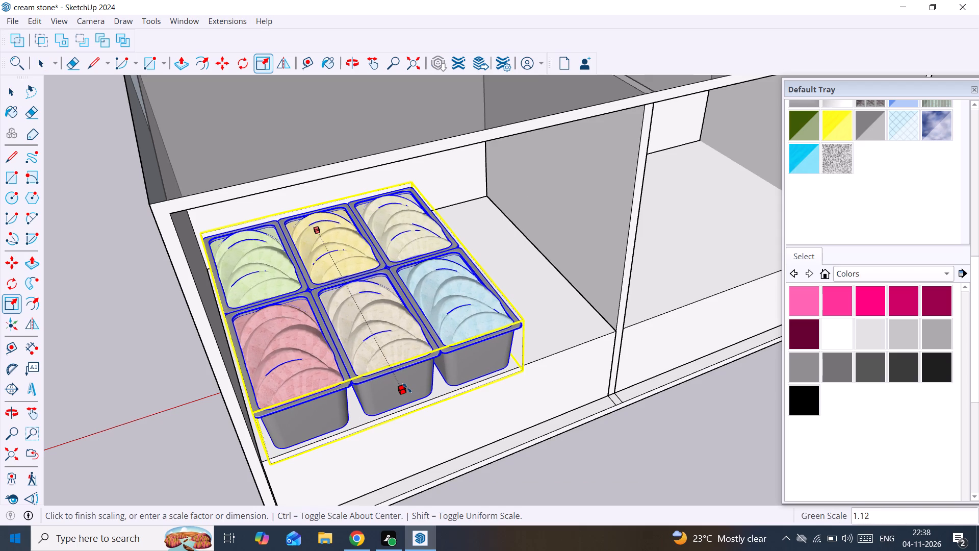
pyautogui.moveTo(407, 388); pyautogui.dragTo(407, 388)
# Scale the tray wider along the red axis until its side reaches the first compartment divider.
pyautogui.moveTo(517, 328); pyautogui.dragTo(361, 331, button='middle')
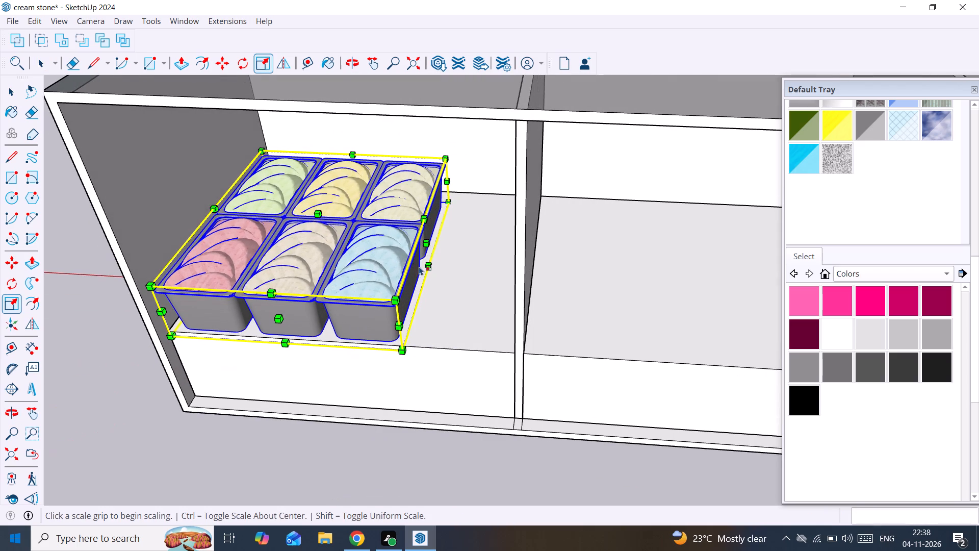
pyautogui.moveTo(428, 245); pyautogui.dragTo(512, 250)
pyautogui.scroll(-7, 385, 333)
pyautogui.moveTo(389, 335); pyautogui.dragTo(395, 336, button='middle')
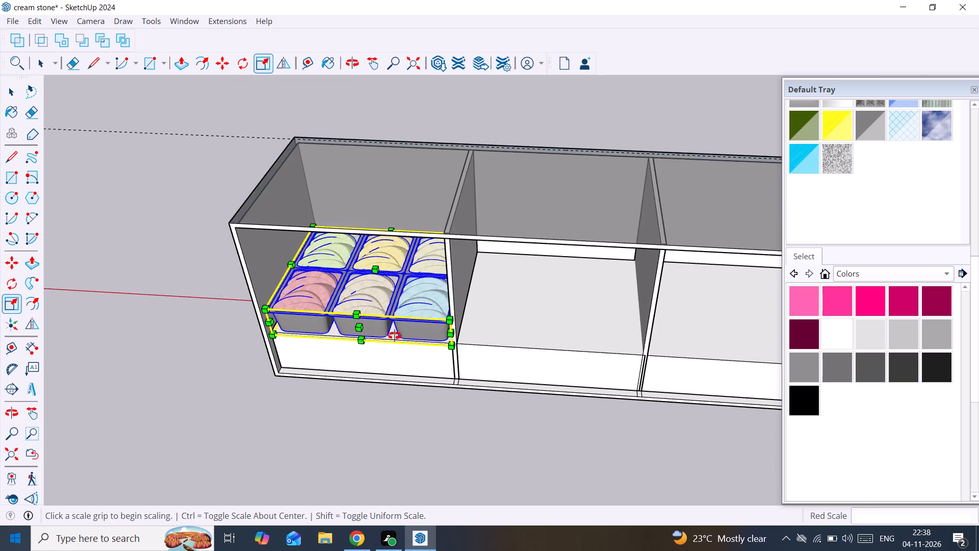
# Scale the six-tub tray taller along the blue axis, keeping its tops below the first compartment's upper edge.
pyautogui.moveTo(395, 336); pyautogui.dragTo(493, 348, button='middle')
pyautogui.press('space')
pyautogui.click(399, 317)
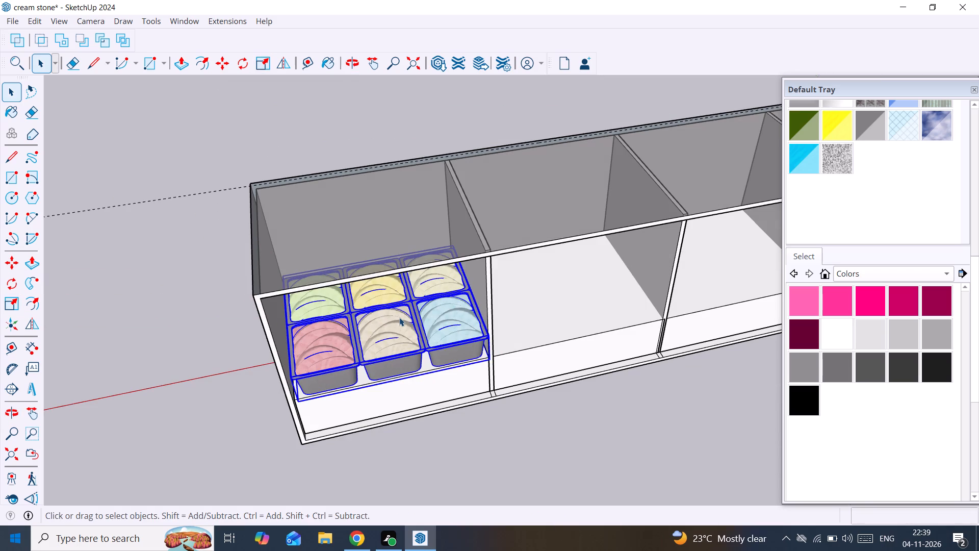
pyautogui.press('s')
pyautogui.moveTo(382, 302); pyautogui.dragTo(382, 298)
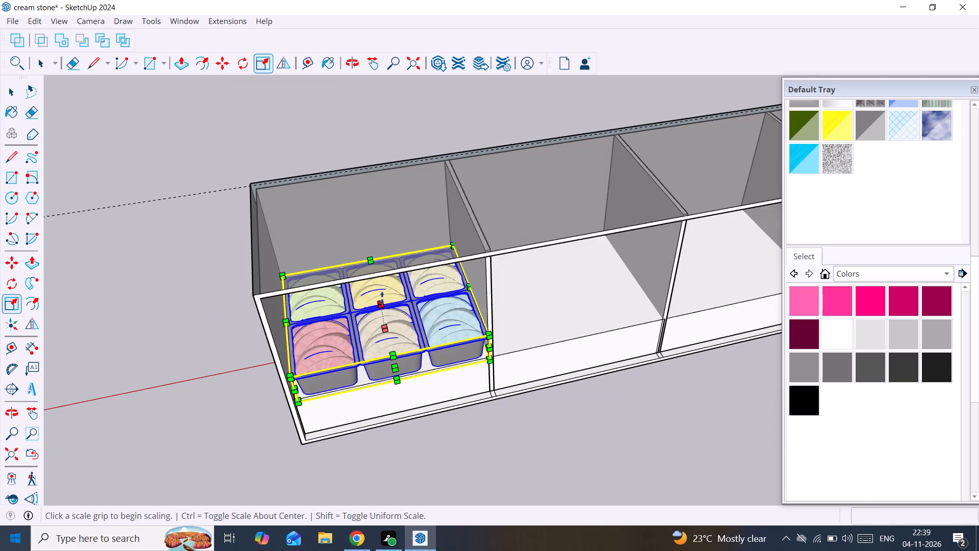
pyautogui.moveTo(382, 298); pyautogui.dragTo(387, 277)
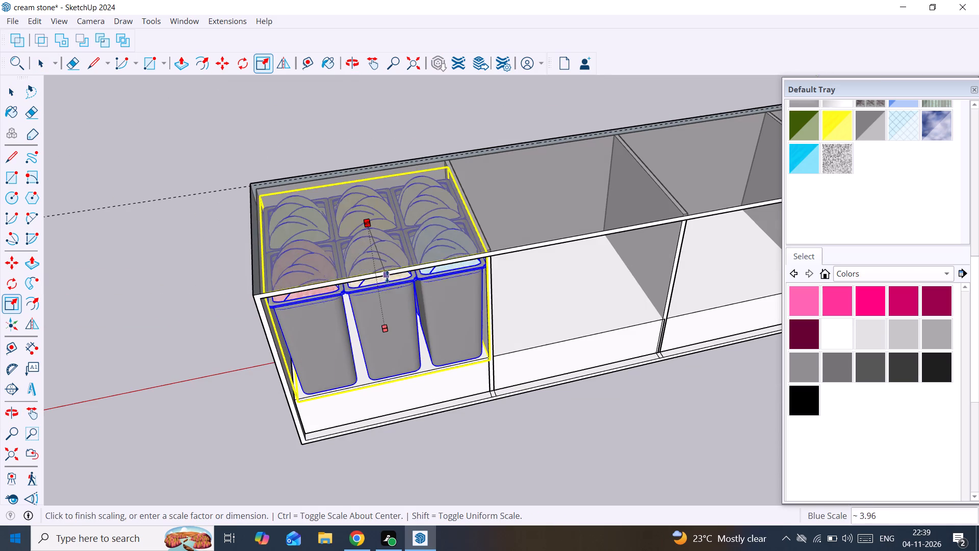
pyautogui.moveTo(387, 277); pyautogui.dragTo(391, 288)
pyautogui.moveTo(391, 288); pyautogui.dragTo(394, 229, button='middle')
pyautogui.moveTo(376, 264); pyautogui.dragTo(381, 255)
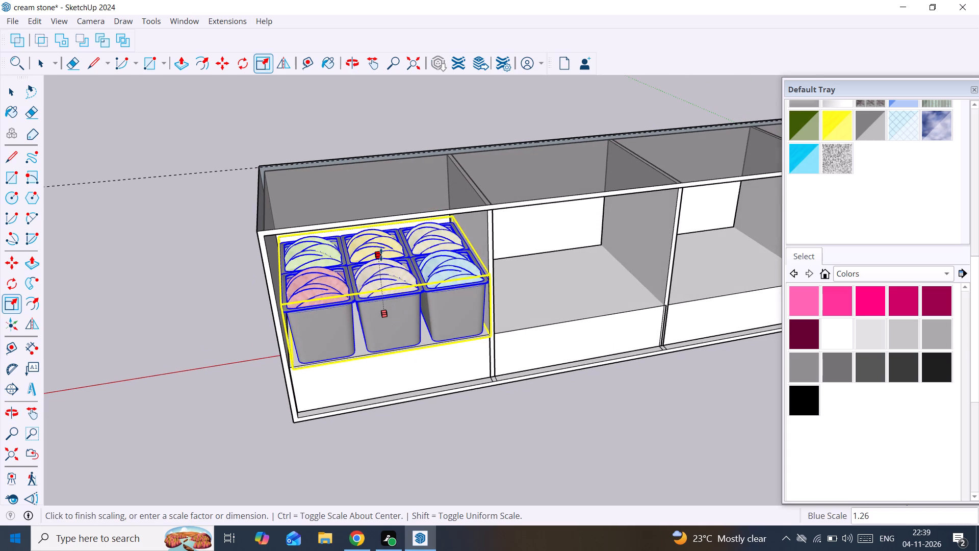
pyautogui.moveTo(381, 255); pyautogui.dragTo(383, 258)
pyautogui.press('space')
pyautogui.click(166, 271)
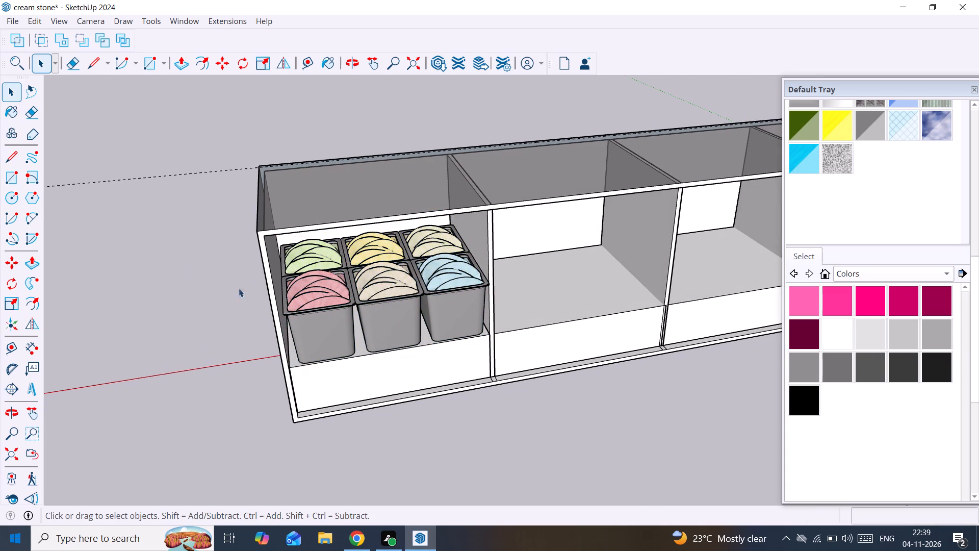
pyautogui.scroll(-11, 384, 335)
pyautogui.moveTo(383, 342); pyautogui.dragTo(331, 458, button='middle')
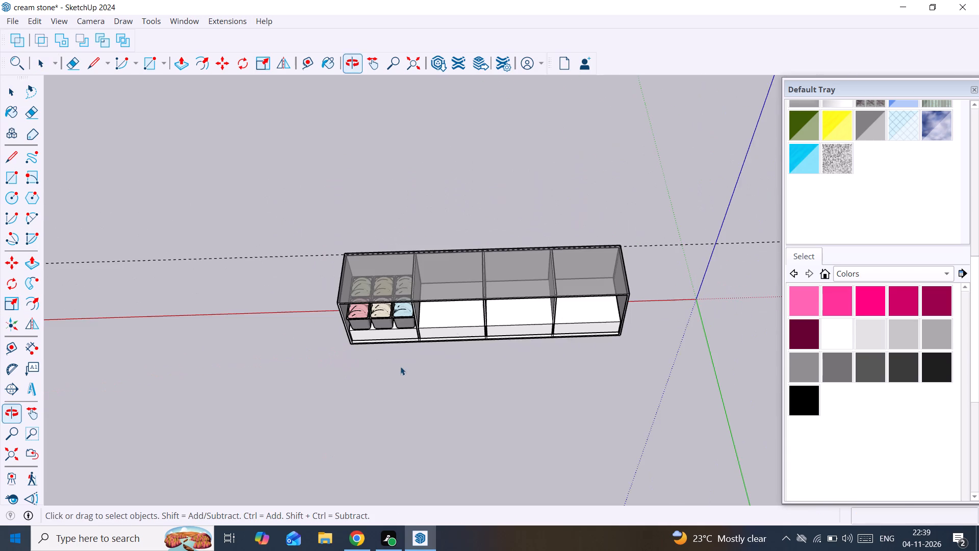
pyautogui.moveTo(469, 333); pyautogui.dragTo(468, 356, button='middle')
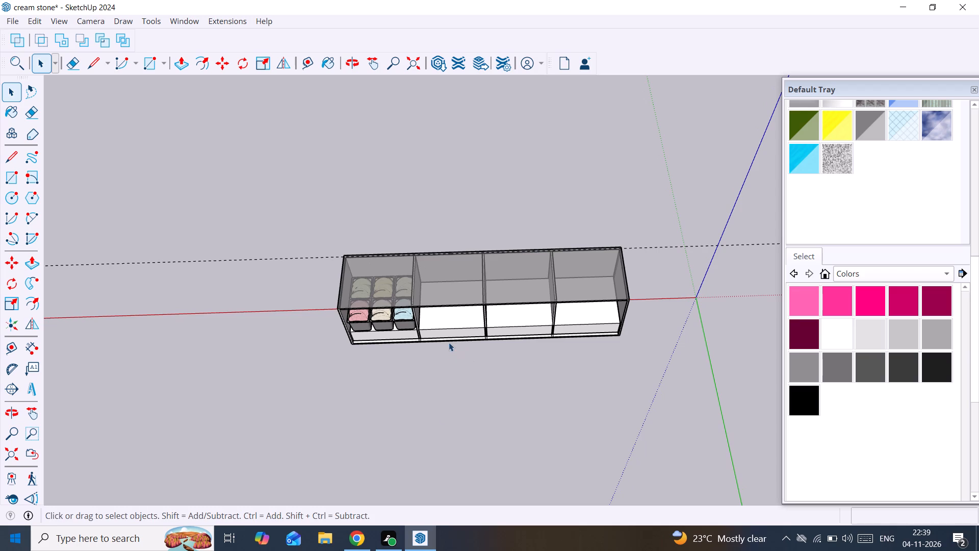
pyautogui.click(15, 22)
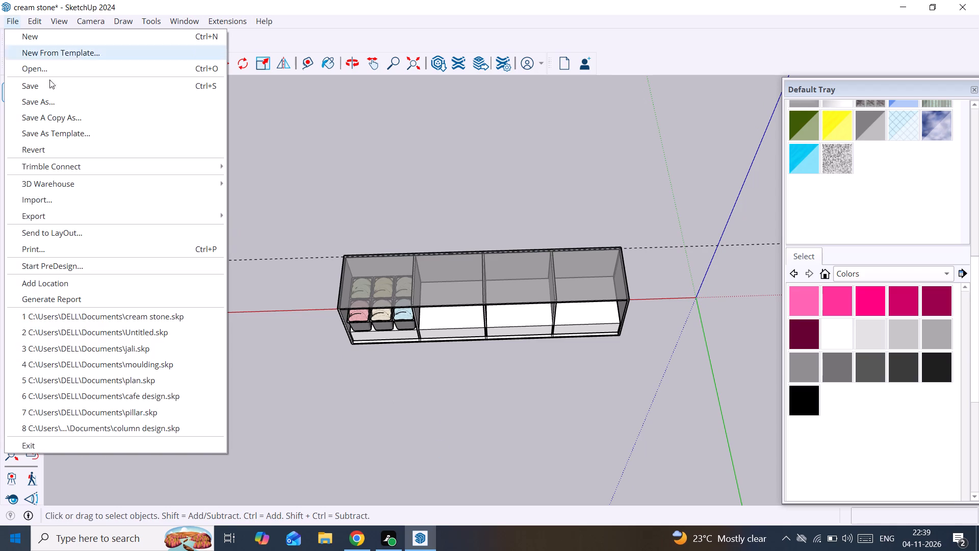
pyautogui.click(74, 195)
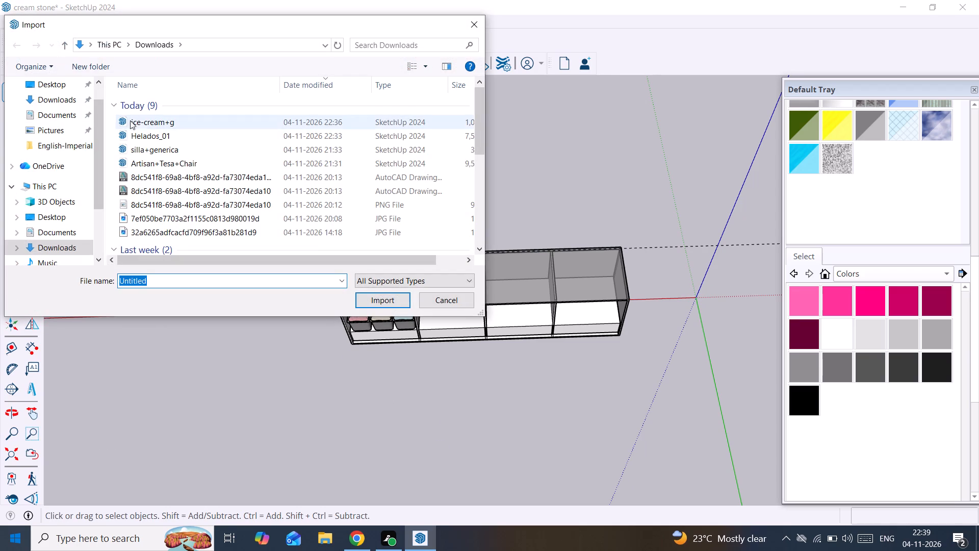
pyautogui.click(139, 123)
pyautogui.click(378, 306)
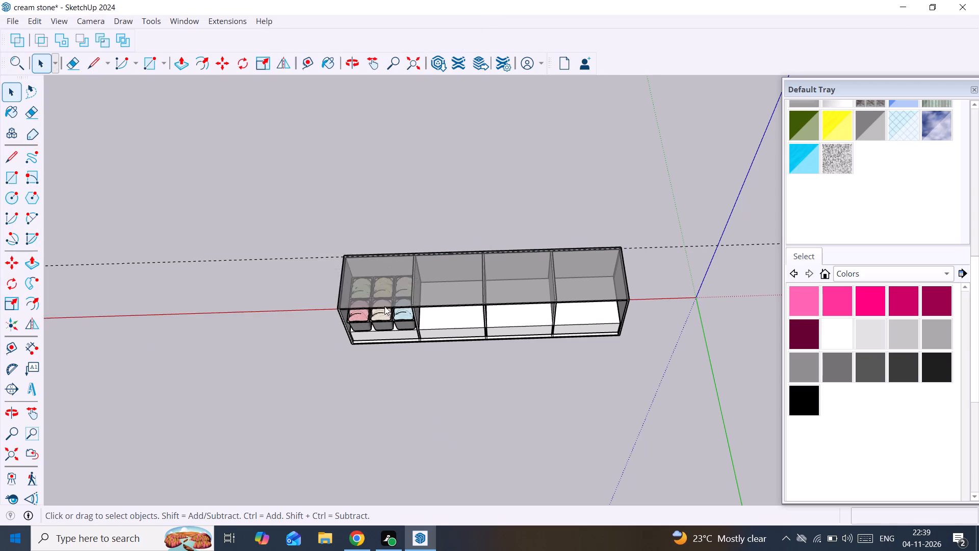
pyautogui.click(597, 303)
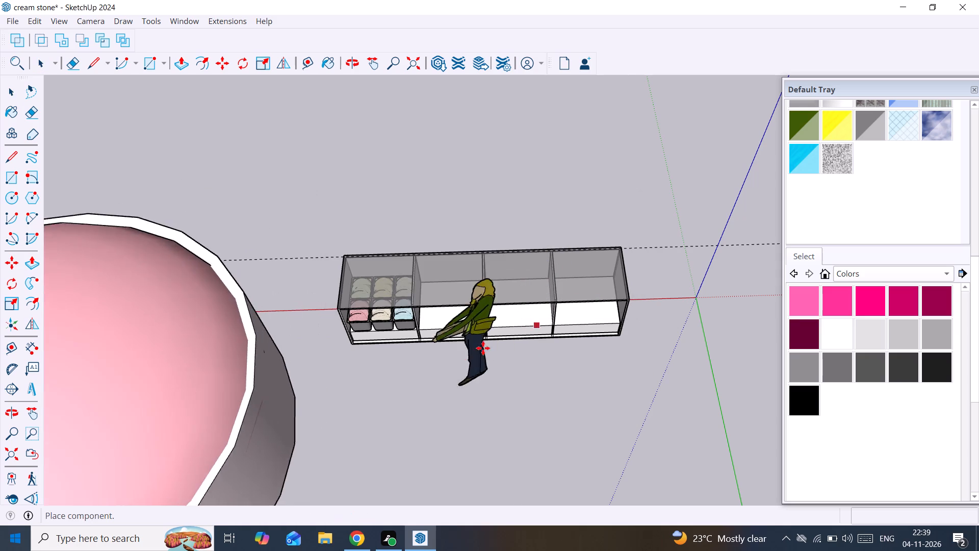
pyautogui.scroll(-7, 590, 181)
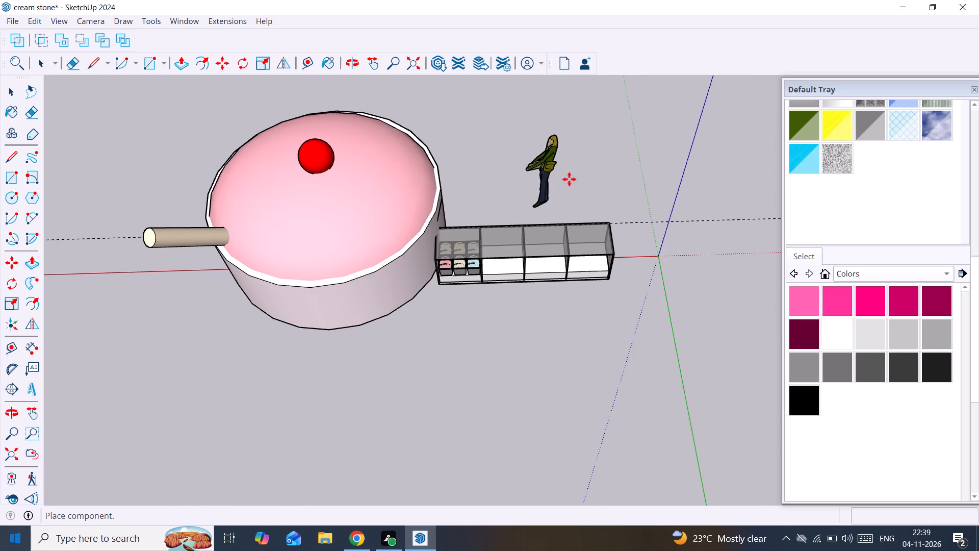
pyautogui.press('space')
# Import the Helados_01 model from Downloads and place it on the ground in front of the cabinet.
pyautogui.click(14, 17)
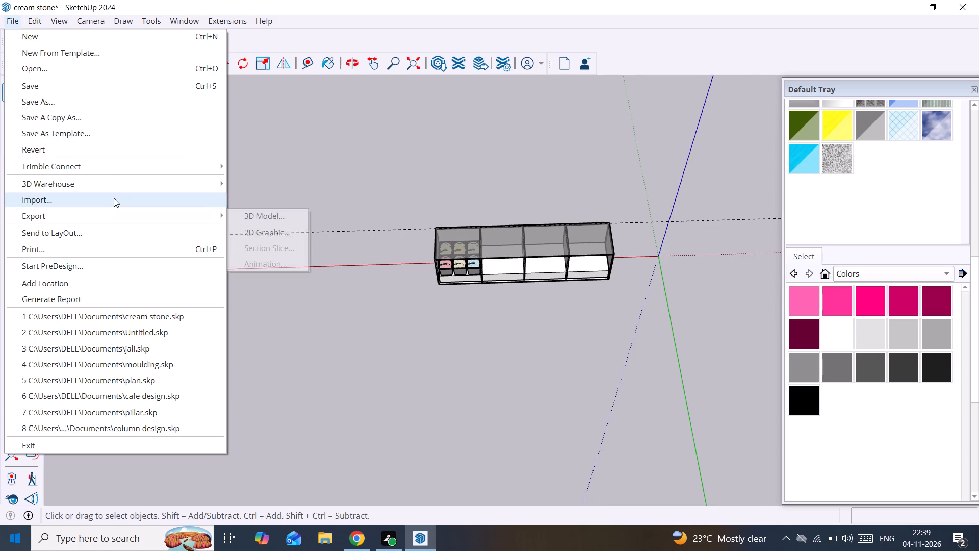
pyautogui.click(115, 198)
pyautogui.click(225, 134)
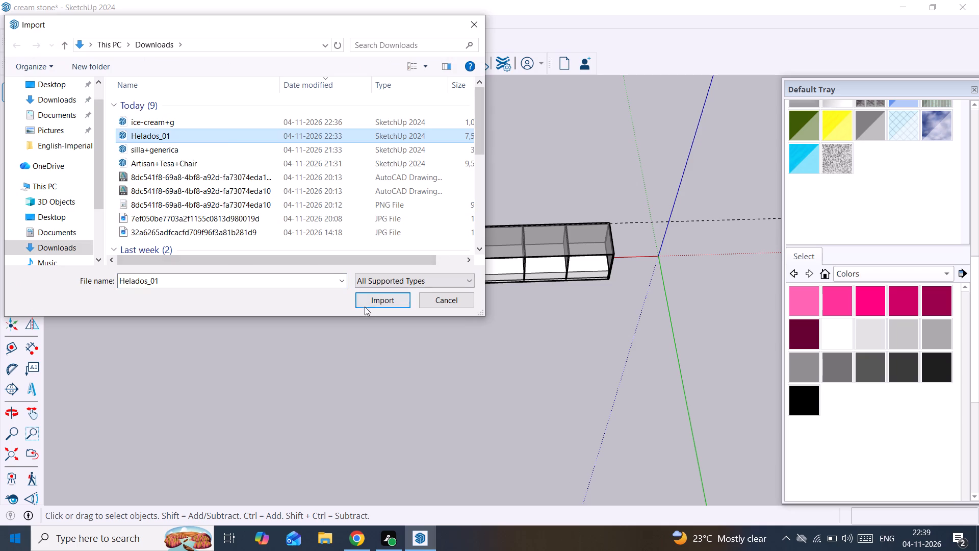
pyautogui.click(381, 303)
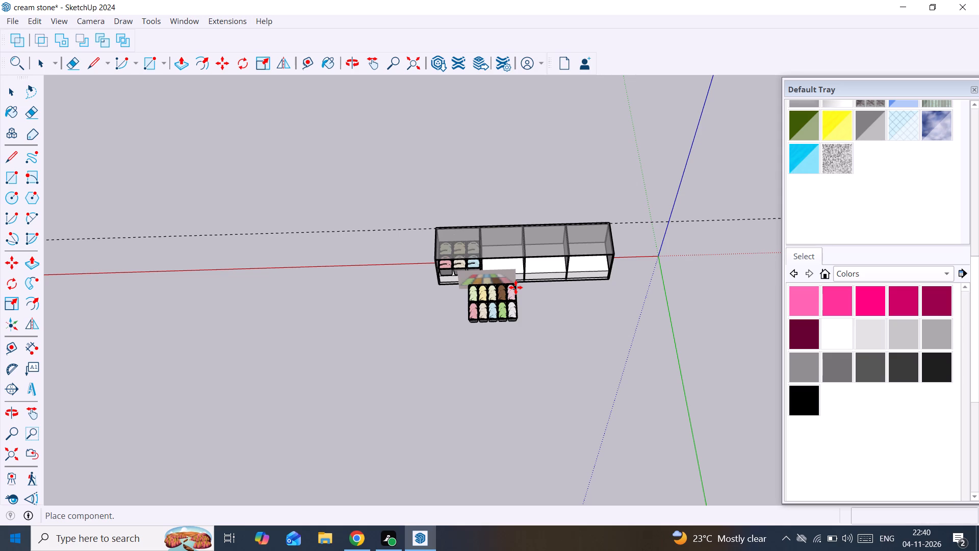
pyautogui.scroll(1, 516, 287)
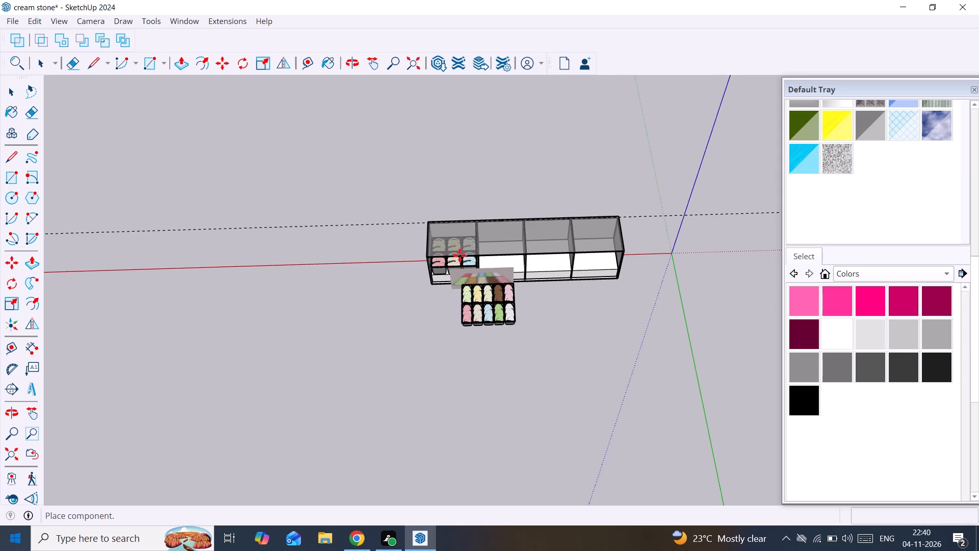
pyautogui.scroll(3, 430, 238)
pyautogui.moveTo(481, 245); pyautogui.dragTo(654, 86, button='middle')
pyautogui.scroll(2, 510, 281)
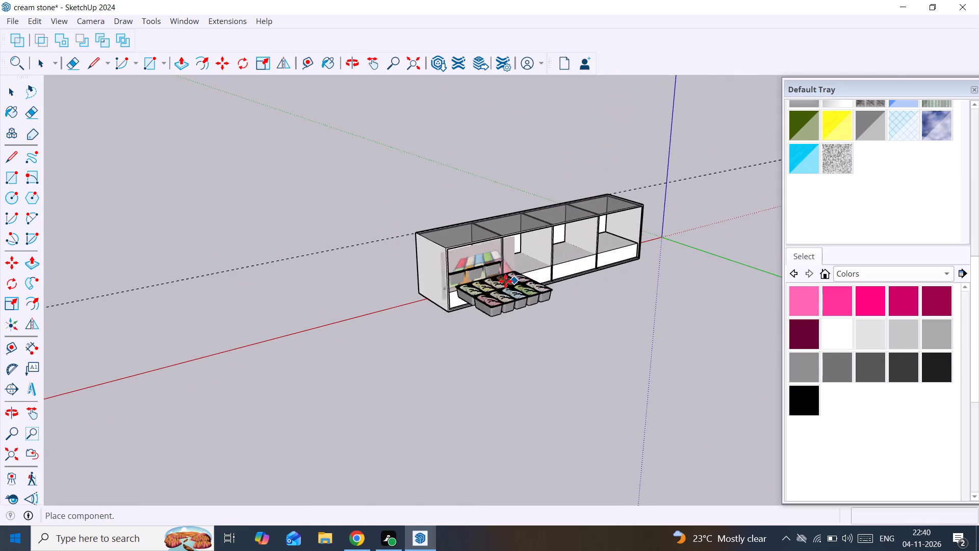
pyautogui.scroll(1, 505, 281)
pyautogui.scroll(3, 591, 285)
pyautogui.moveTo(592, 281); pyautogui.dragTo(535, 316, button='middle')
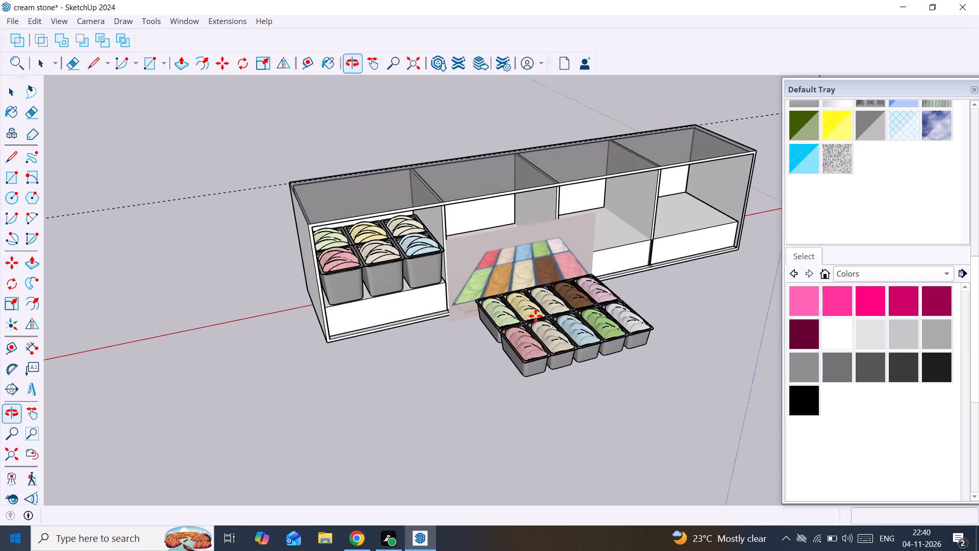
pyautogui.click(559, 342)
pyautogui.scroll(2, 636, 343)
pyautogui.moveTo(631, 349); pyautogui.dragTo(569, 363, button='middle')
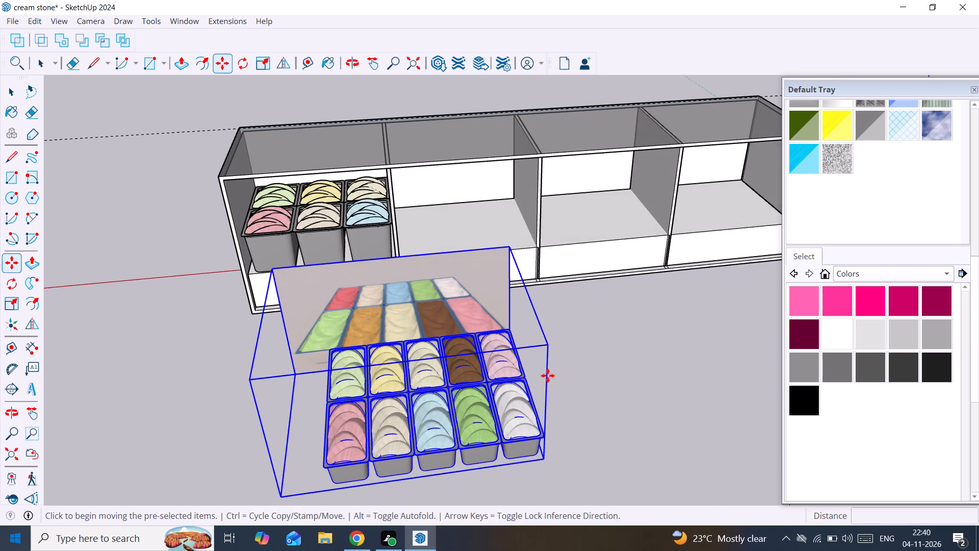
# Inside the imported component, delete the backdrop picture and six tubs, keeping the brown, pink, green and white ones.
pyautogui.press('space')
pyautogui.doubleClick(493, 421)
pyautogui.scroll(3, 433, 394)
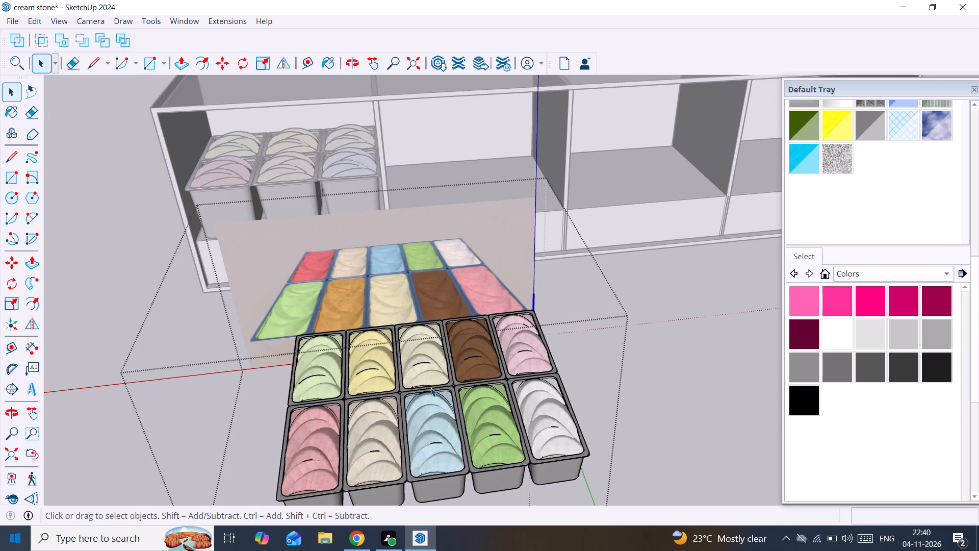
pyautogui.keyDown('ctrl'); pyautogui.click(430, 370); pyautogui.keyUp('ctrl')
pyautogui.keyDown('ctrl'); pyautogui.click(394, 350); pyautogui.keyUp('ctrl')
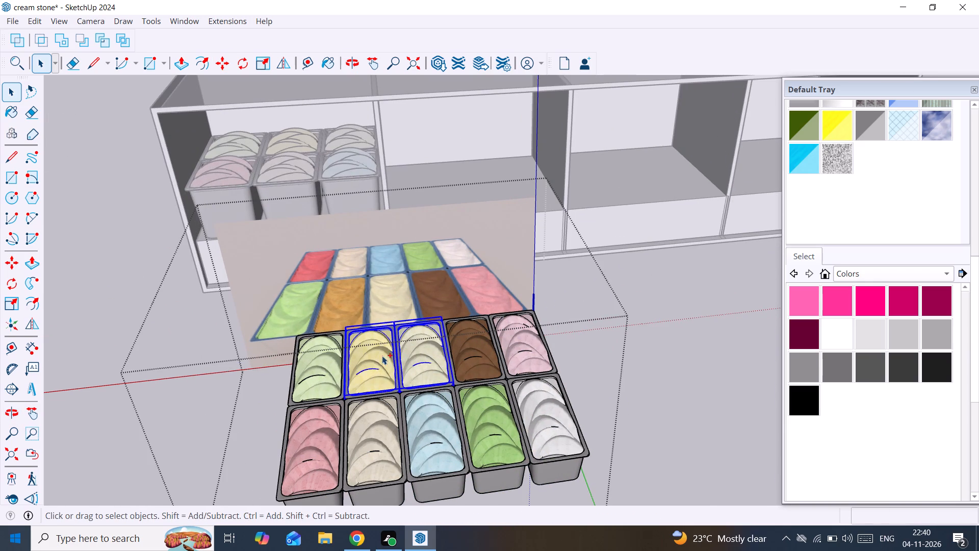
pyautogui.keyDown('ctrl'); pyautogui.click(332, 361); pyautogui.keyUp('ctrl')
pyautogui.keyDown('ctrl'); pyautogui.click(339, 439); pyautogui.keyUp('ctrl')
pyautogui.keyDown('ctrl'); pyautogui.click(392, 439); pyautogui.keyUp('ctrl')
pyautogui.keyDown('ctrl'); pyautogui.click(420, 432); pyautogui.keyUp('ctrl')
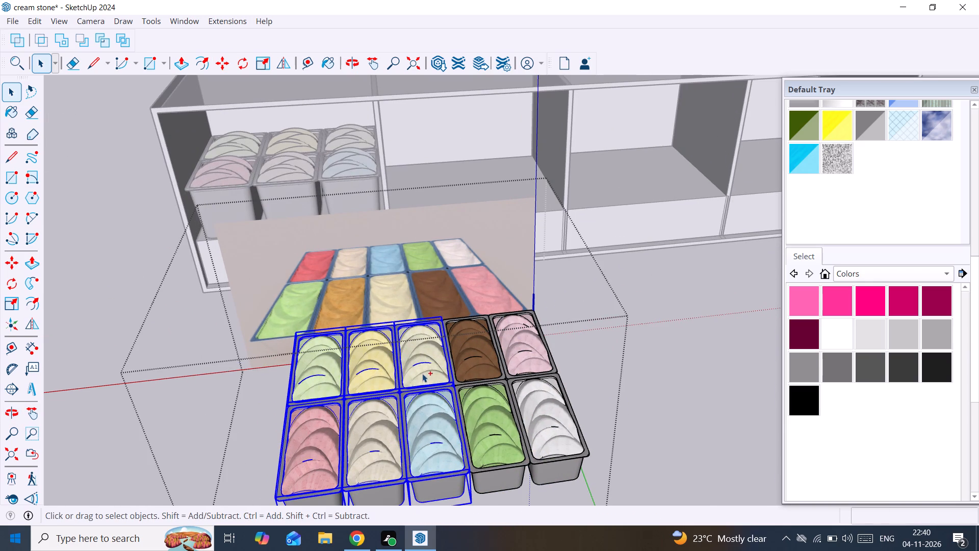
pyautogui.keyDown('ctrl'); pyautogui.click(411, 261); pyautogui.keyUp('ctrl')
pyautogui.press('Delete')
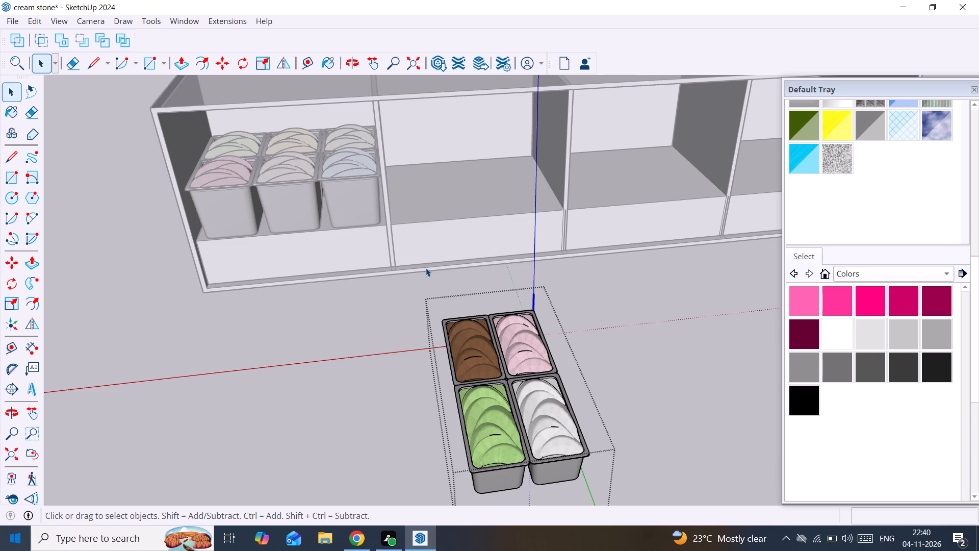
pyautogui.scroll(-5, 524, 398)
pyautogui.moveTo(496, 402); pyautogui.dragTo(411, 386, button='middle')
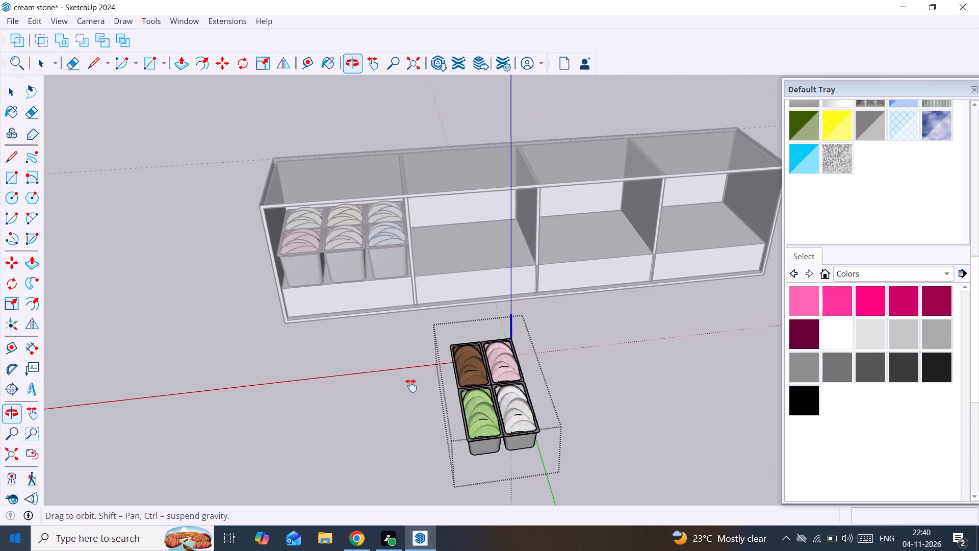
pyautogui.moveTo(411, 386); pyautogui.dragTo(399, 384, button='middle')
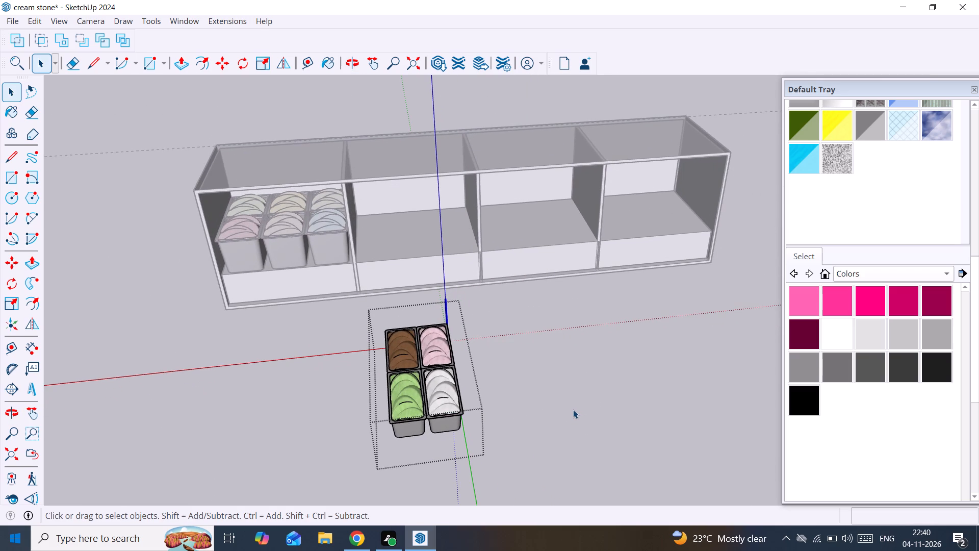
pyautogui.click(573, 410)
# Move the four-tub tray by its lower back corner to the front edge of the fourth compartment's divider.
pyautogui.click(437, 372)
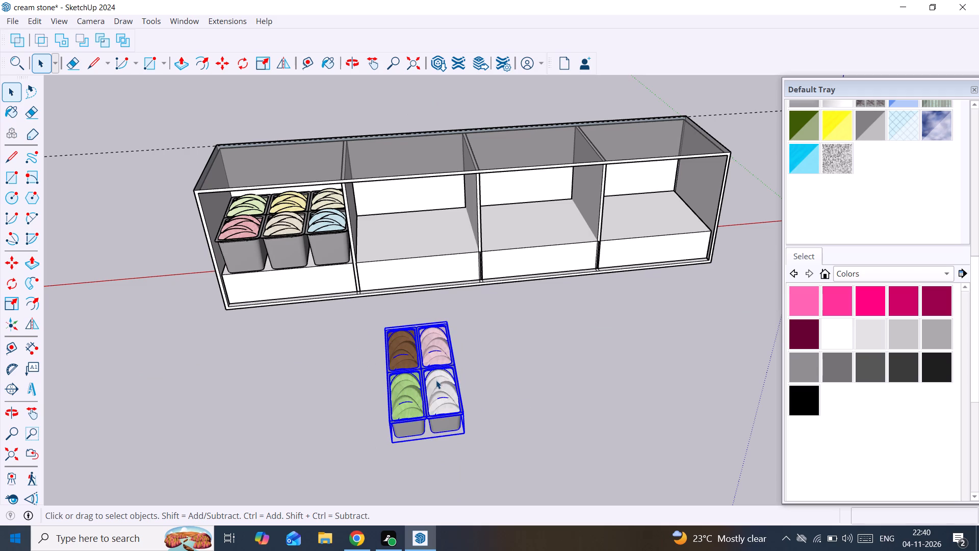
pyautogui.press('m')
pyautogui.moveTo(382, 356); pyautogui.dragTo(512, 342, button='middle')
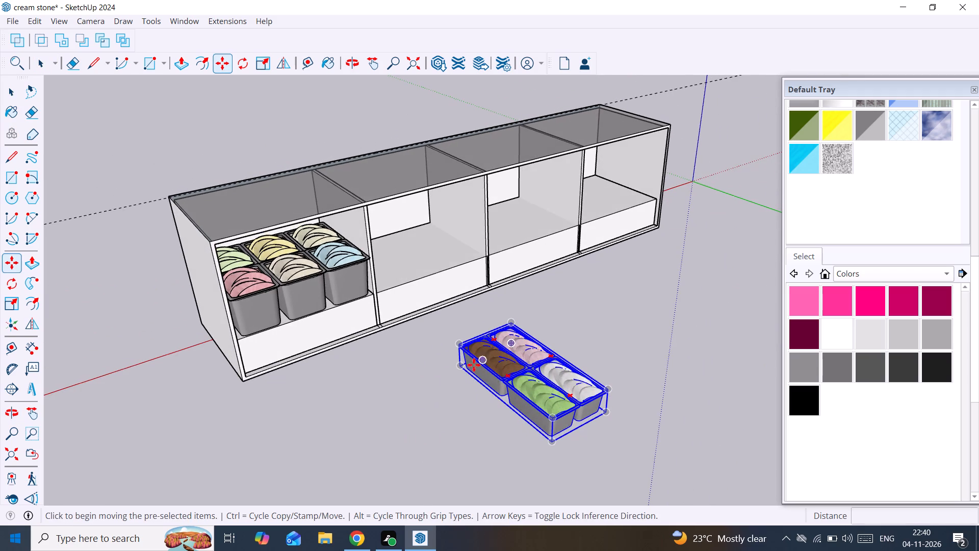
pyautogui.click(459, 366)
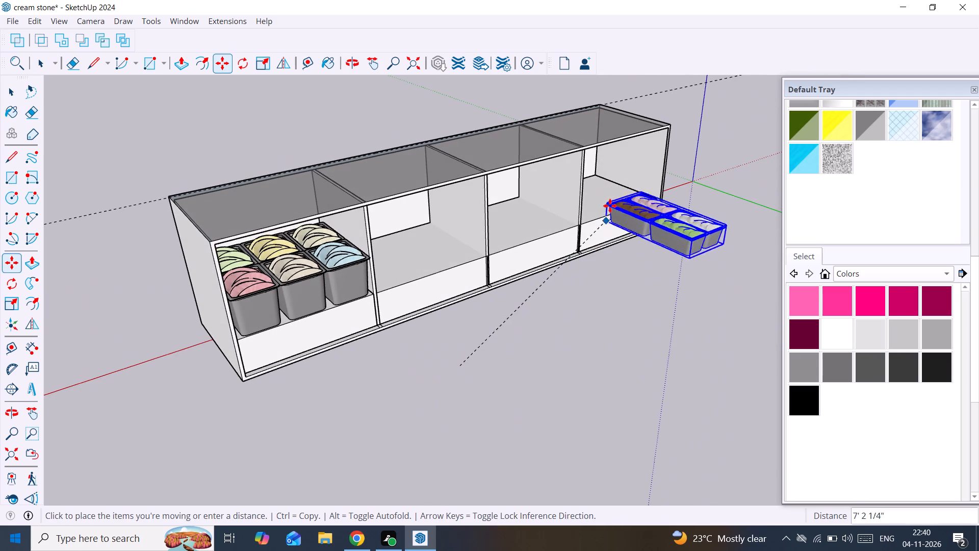
pyautogui.click(583, 195)
# Lower the four-tub tray about 6" to the top level of the fourth compartment's low block.
pyautogui.scroll(1, 587, 199)
pyautogui.moveTo(588, 203); pyautogui.dragTo(538, 293, button='middle')
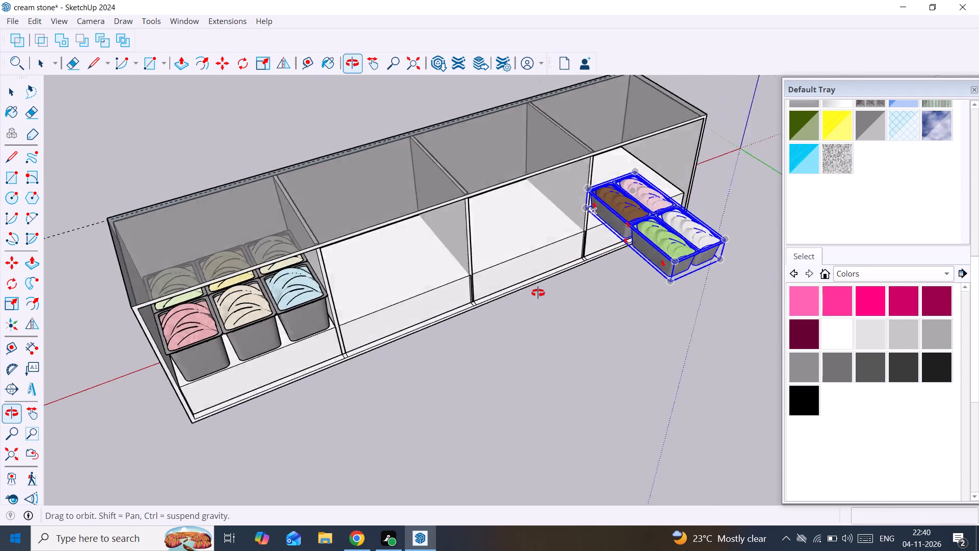
pyautogui.moveTo(538, 293); pyautogui.dragTo(417, 76, button='middle')
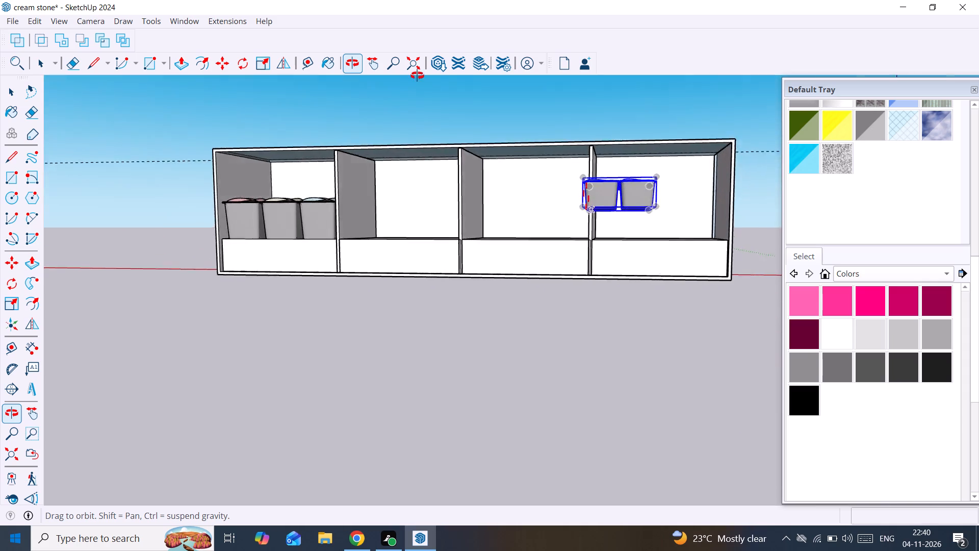
pyautogui.moveTo(417, 76); pyautogui.dragTo(463, 73, button='middle')
pyautogui.click(627, 212)
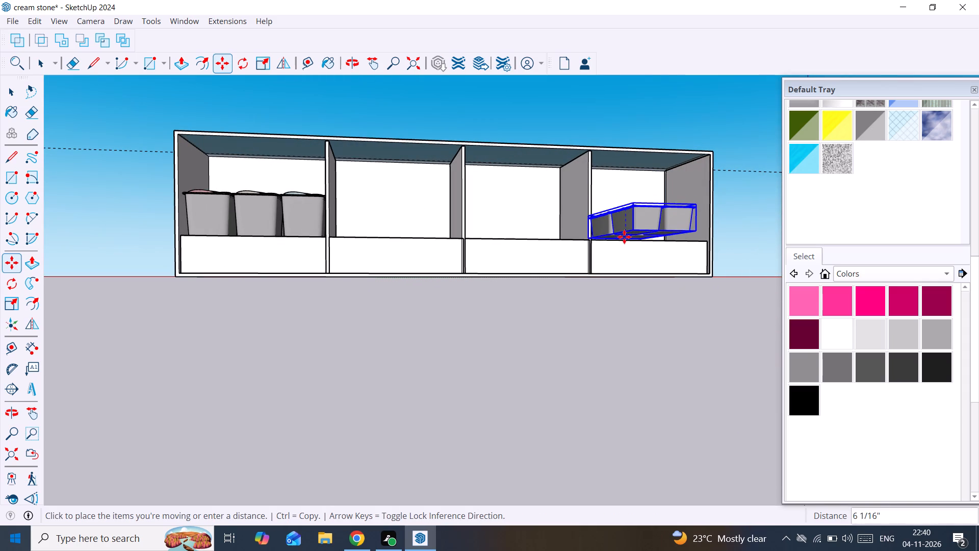
pyautogui.click(624, 240)
# Shift the four-tub tray about 2 5/16" along the red axis, away from the divider into the fourth compartment's opening.
pyautogui.scroll(6, 609, 239)
pyautogui.moveTo(598, 226); pyautogui.dragTo(601, 253, button='middle')
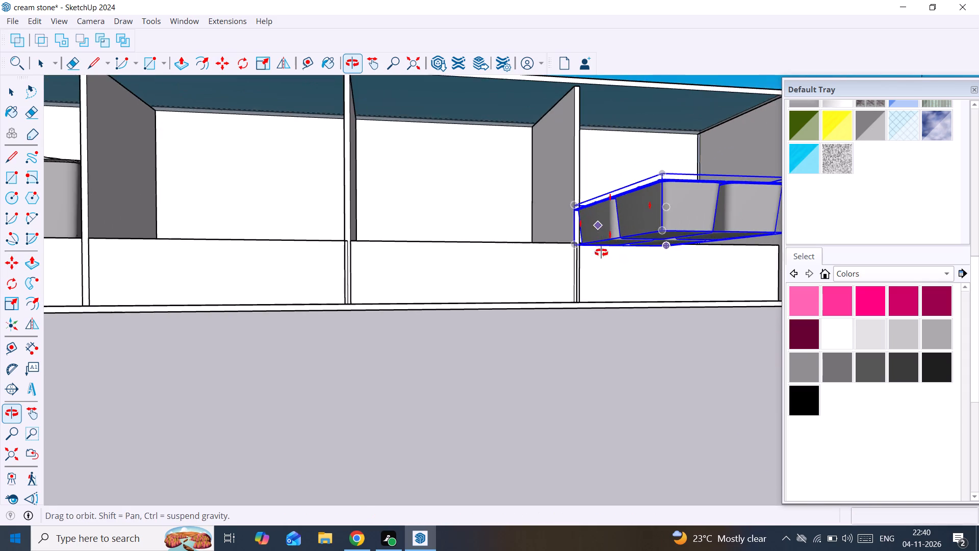
pyautogui.moveTo(601, 253); pyautogui.dragTo(408, 454, button='middle')
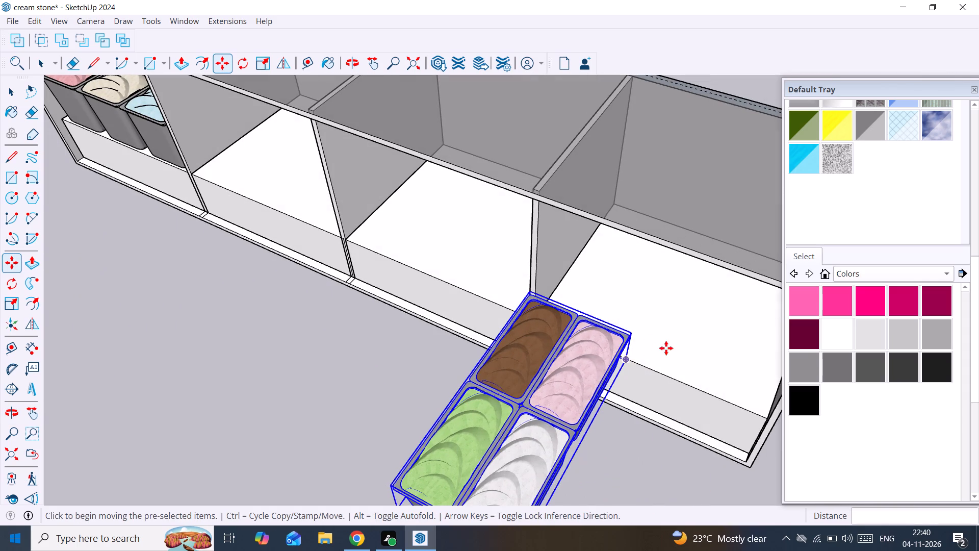
pyautogui.click(627, 359)
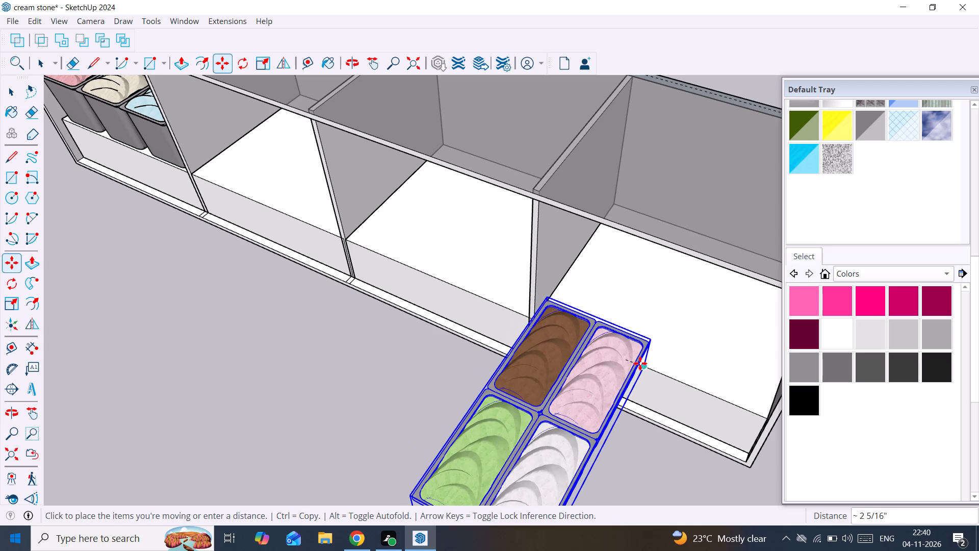
pyautogui.click(640, 363)
pyautogui.scroll(5, 573, 325)
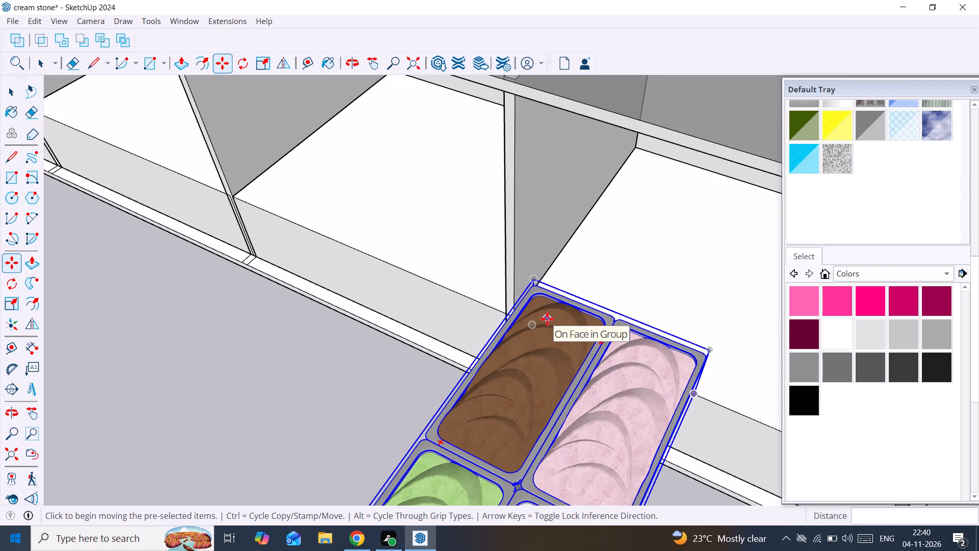
# Slide the four-tub tray about 4 1/8" back along the green axis into the fourth compartment.
pyautogui.scroll(1, 493, 328)
pyautogui.moveTo(486, 330); pyautogui.dragTo(619, 360, button='middle')
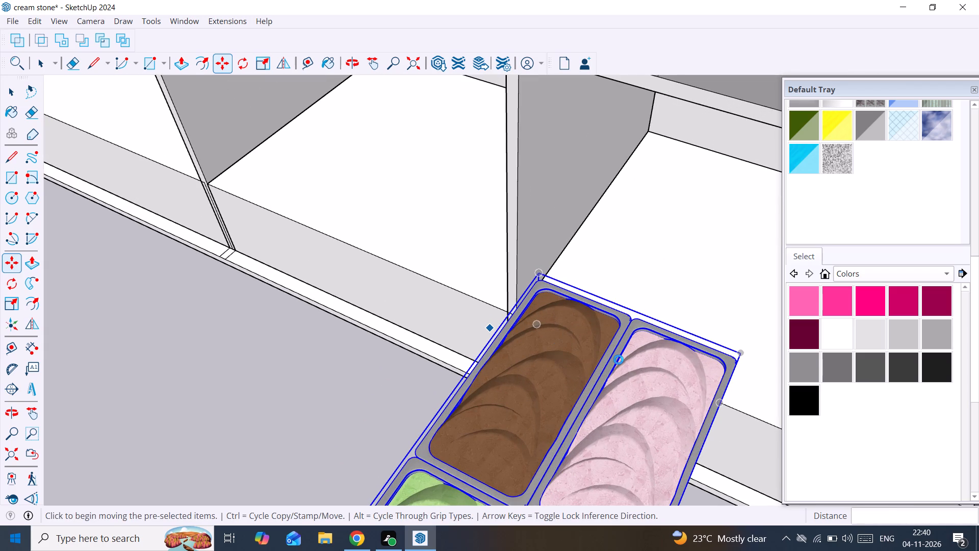
pyautogui.moveTo(619, 360); pyautogui.dragTo(670, 375, button='middle')
pyautogui.scroll(-2, 477, 368)
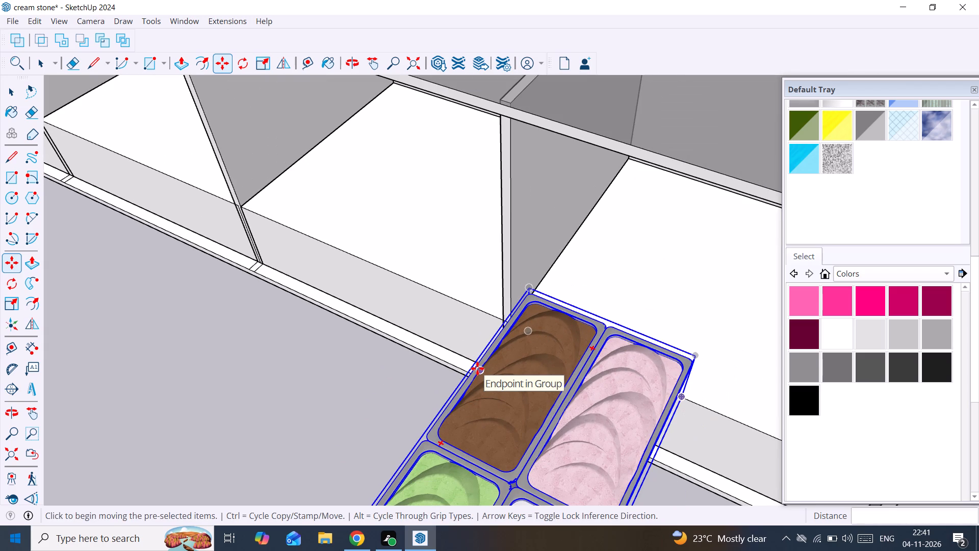
pyautogui.moveTo(419, 383); pyautogui.dragTo(601, 413, button='middle')
pyautogui.scroll(1, 603, 347)
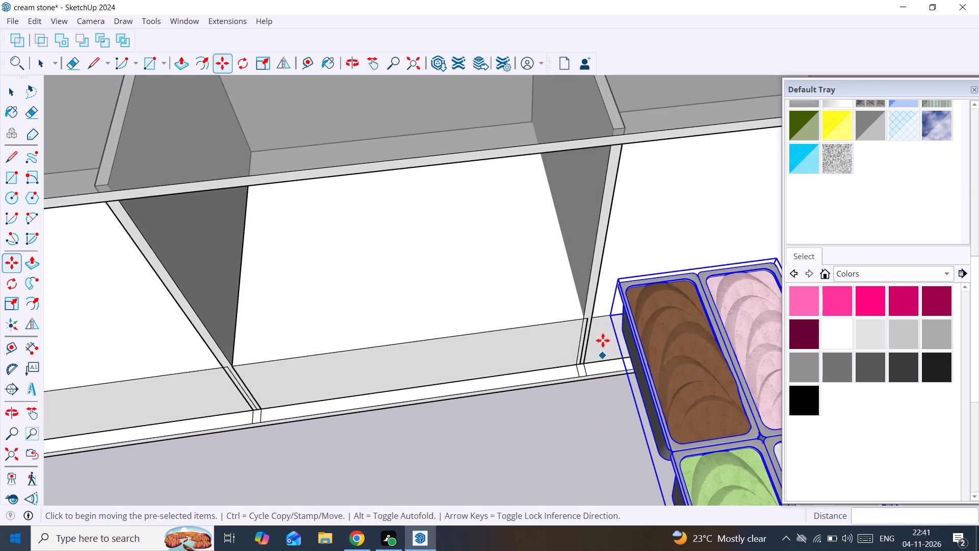
pyautogui.scroll(4, 603, 340)
pyautogui.click(631, 323)
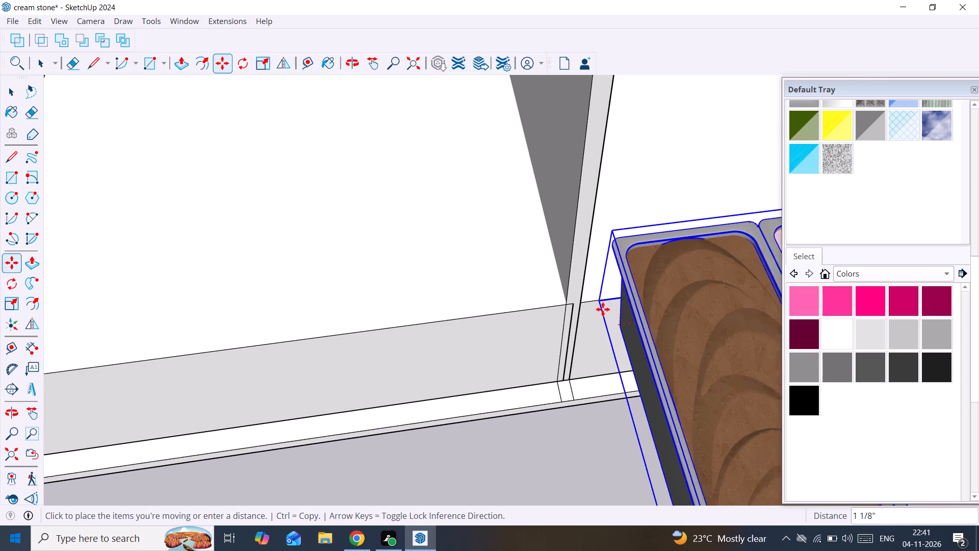
pyautogui.click(604, 263)
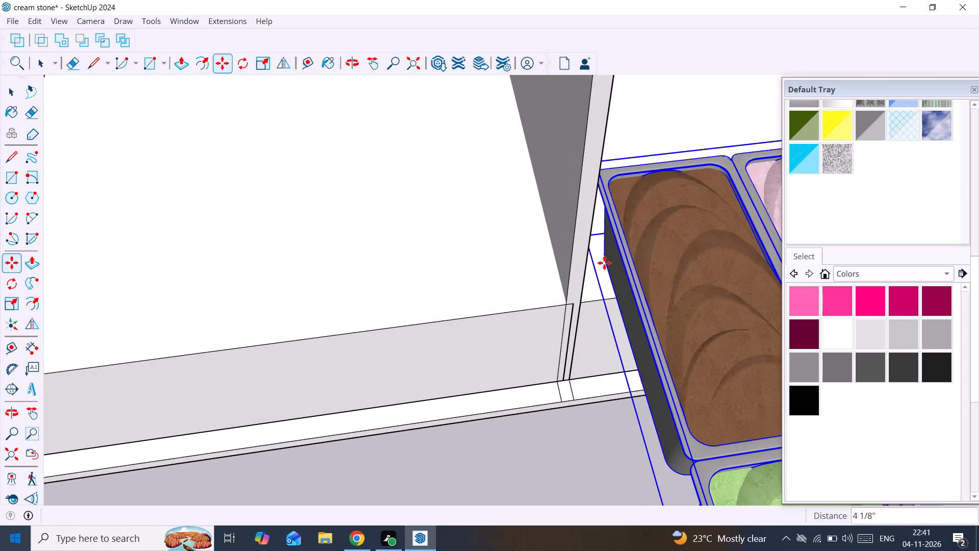
# Push the four-tub tray deeper into the fourth compartment along the green axis, towards the cabinet's back.
pyautogui.scroll(-8, 604, 262)
pyautogui.moveTo(597, 261); pyautogui.dragTo(367, 343, button='middle')
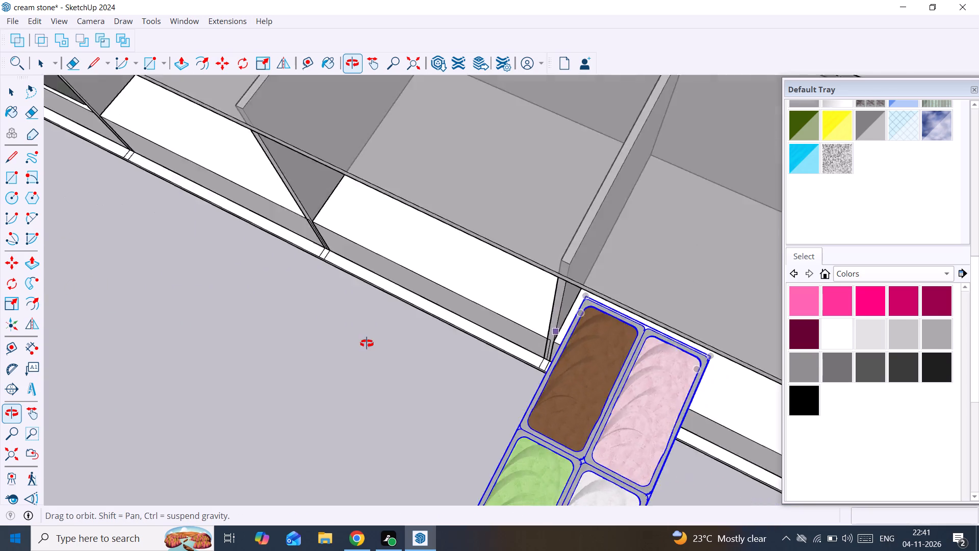
pyautogui.moveTo(367, 343); pyautogui.dragTo(286, 349, button='middle')
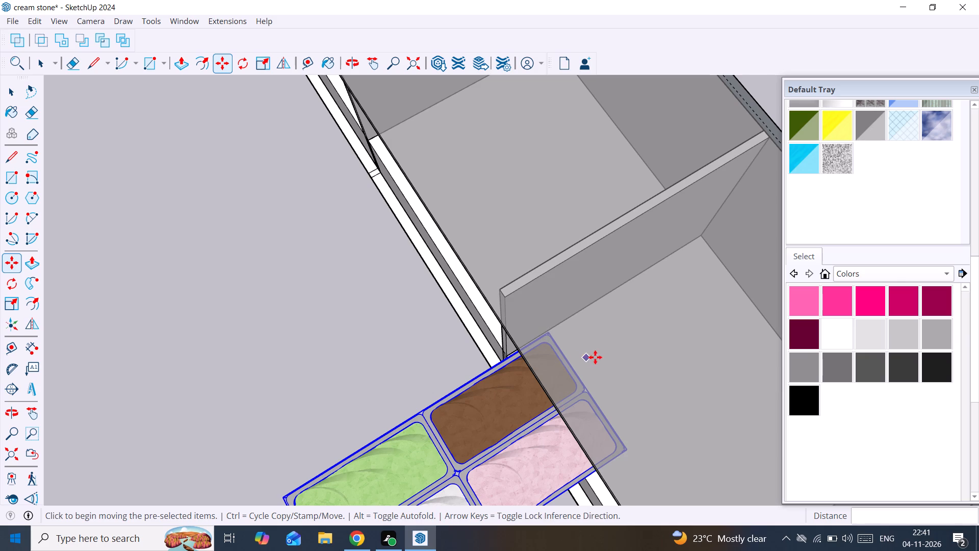
pyautogui.moveTo(550, 331); pyautogui.dragTo(623, 293)
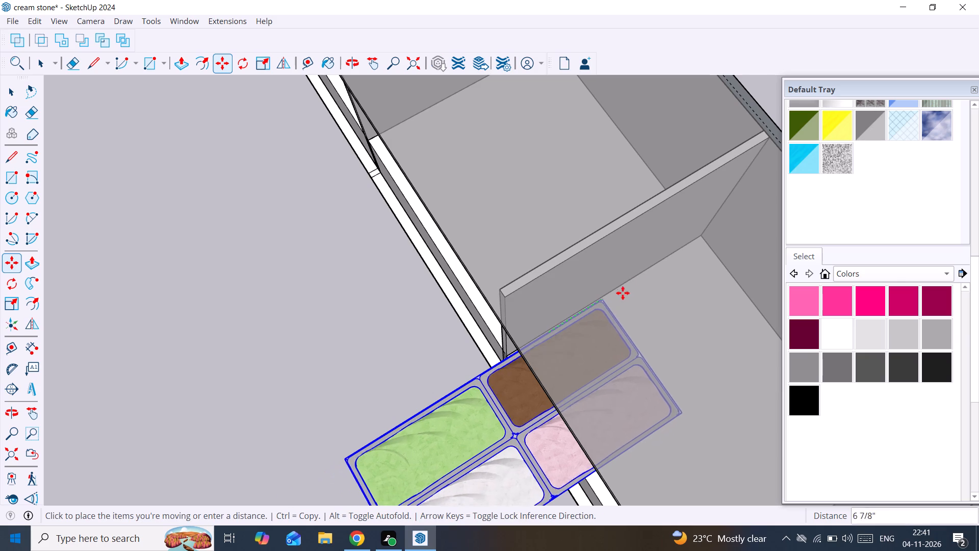
pyautogui.moveTo(623, 293); pyautogui.dragTo(705, 230)
# Shift the four-tub tray about 1 1/8" sideways against the fourth compartment's divider.
pyautogui.scroll(-3, 484, 438)
pyautogui.moveTo(487, 438); pyautogui.dragTo(735, 260, button='middle')
pyautogui.scroll(5, 591, 298)
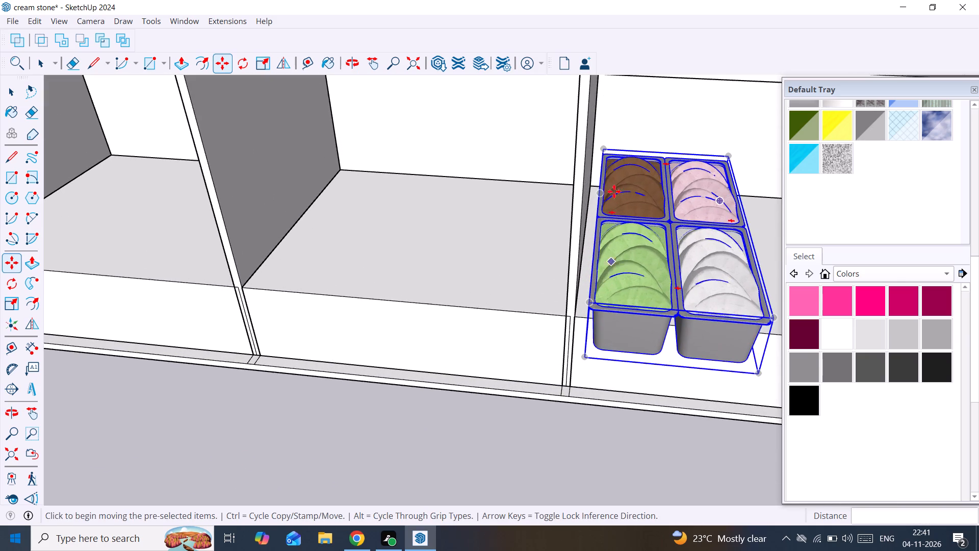
pyautogui.scroll(3, 614, 183)
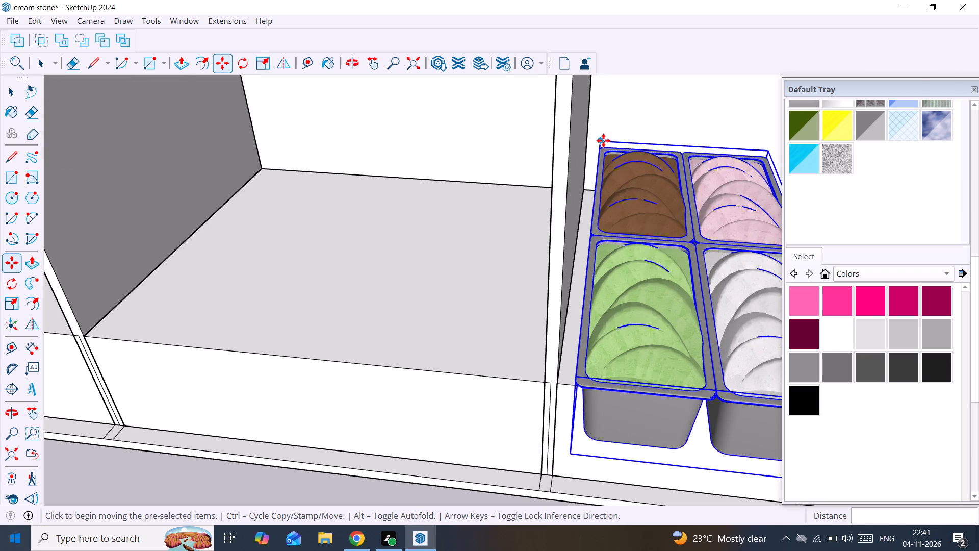
pyautogui.click(603, 140)
pyautogui.click(591, 140)
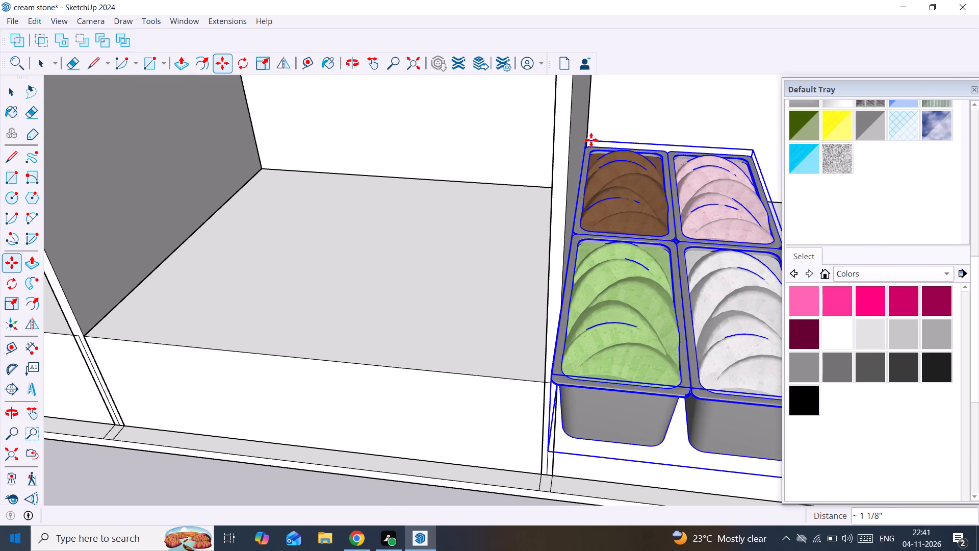
# Move the four-tub tray about 1 7/16" along the green axis so its rear corner meets the compartment's back corner.
pyautogui.moveTo(594, 151); pyautogui.dragTo(567, 387, button='middle')
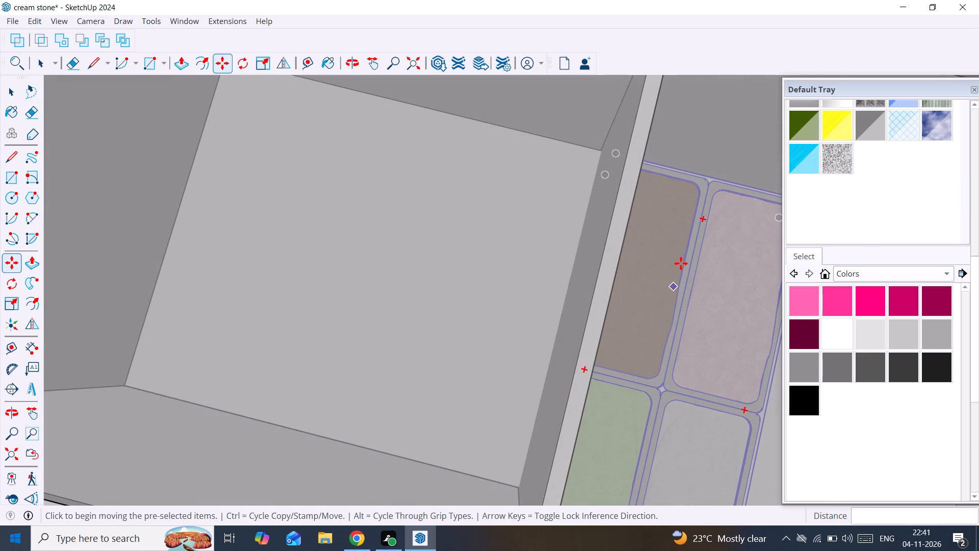
pyautogui.moveTo(681, 263); pyautogui.dragTo(516, 199, button='middle')
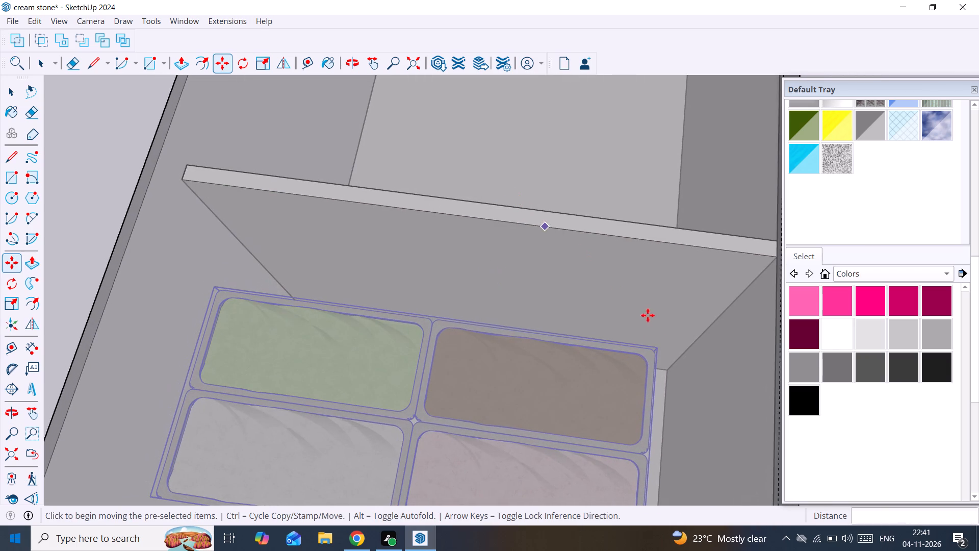
pyautogui.click(657, 350)
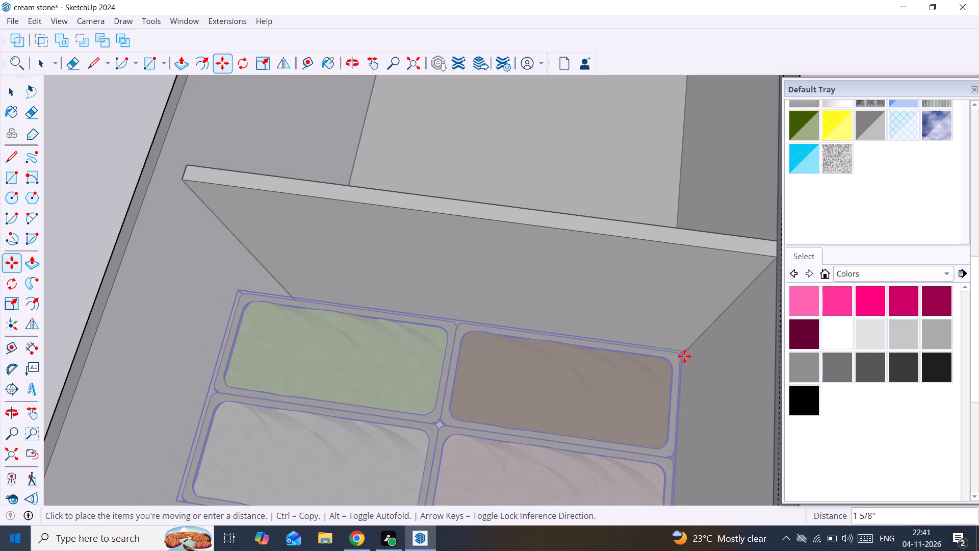
pyautogui.click(680, 358)
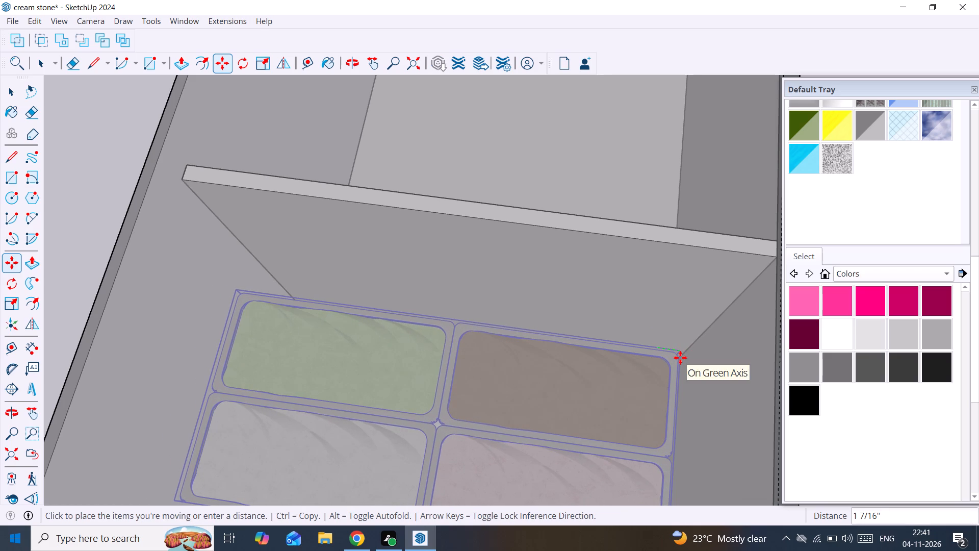
# Scale the four-tub tray shorter along its depth so its front fits within the low block's front edge.
pyautogui.scroll(-19, 642, 367)
pyautogui.moveTo(472, 407); pyautogui.dragTo(695, 411, button='middle')
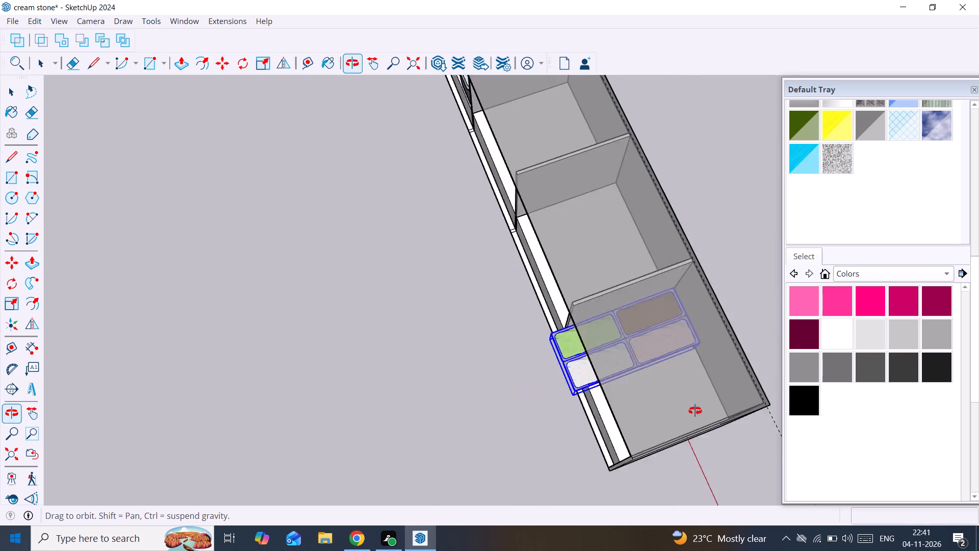
pyautogui.moveTo(695, 411); pyautogui.dragTo(784, 371, button='middle')
pyautogui.scroll(2, 647, 347)
pyautogui.moveTo(610, 339); pyautogui.dragTo(536, 392, button='middle')
pyautogui.moveTo(556, 382); pyautogui.dragTo(780, 258, button='middle')
pyautogui.scroll(4, 640, 281)
pyautogui.moveTo(629, 280); pyautogui.dragTo(592, 315, button='middle')
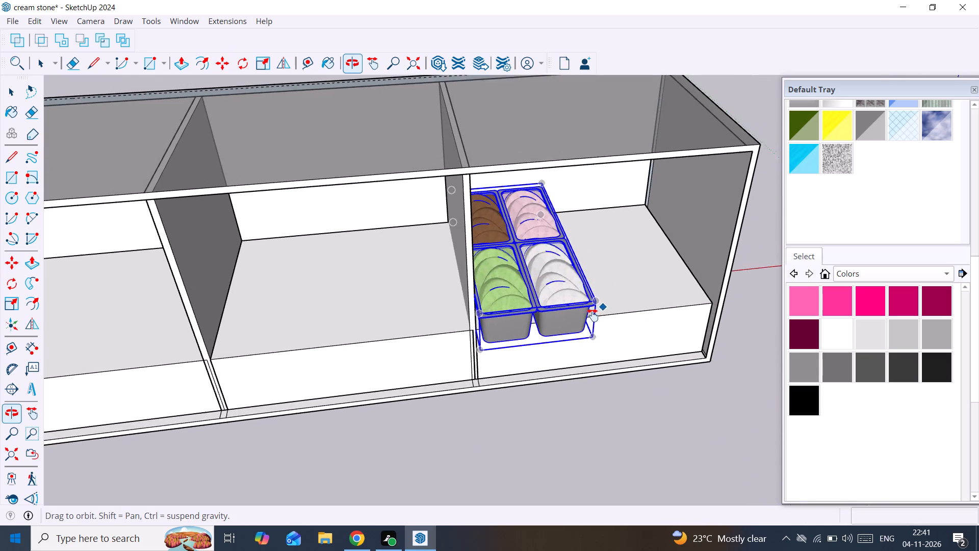
pyautogui.moveTo(592, 315); pyautogui.dragTo(586, 320, button='middle')
pyautogui.press('s')
pyautogui.scroll(3, 529, 325)
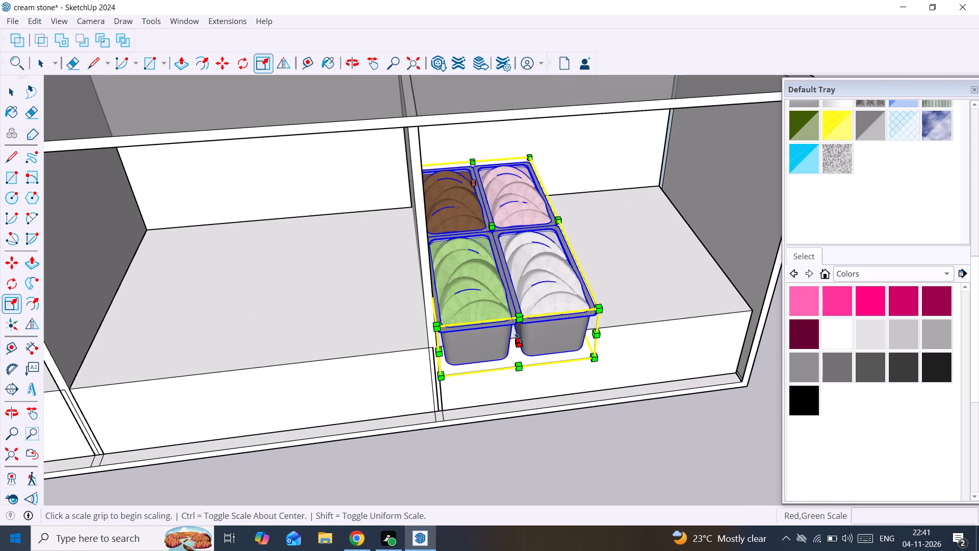
pyautogui.moveTo(522, 342); pyautogui.dragTo(521, 317)
# Scale the four-tub tray along the red axis by about 2.25 to span from the divider to the end panel.
pyautogui.scroll(1, 639, 263)
pyautogui.moveTo(638, 262); pyautogui.dragTo(505, 261, button='middle')
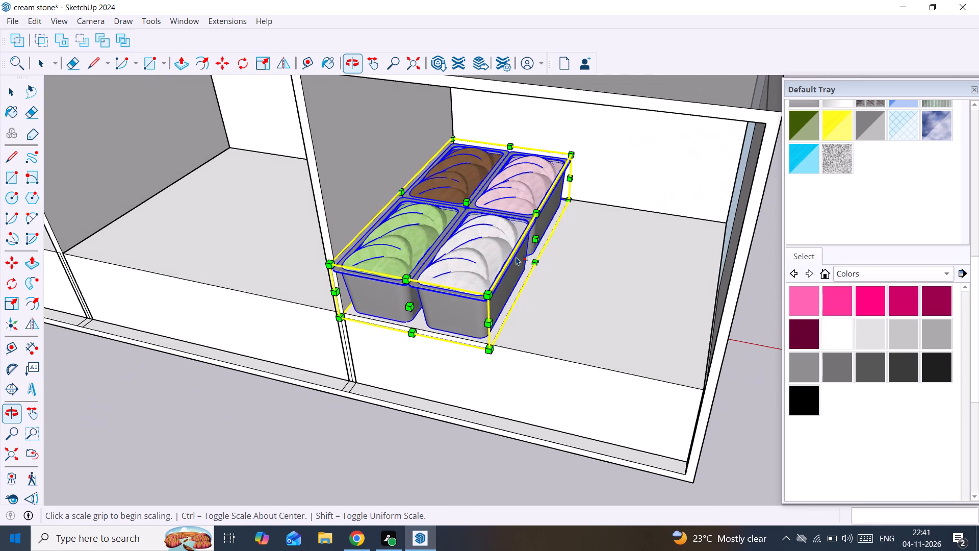
pyautogui.click(538, 241)
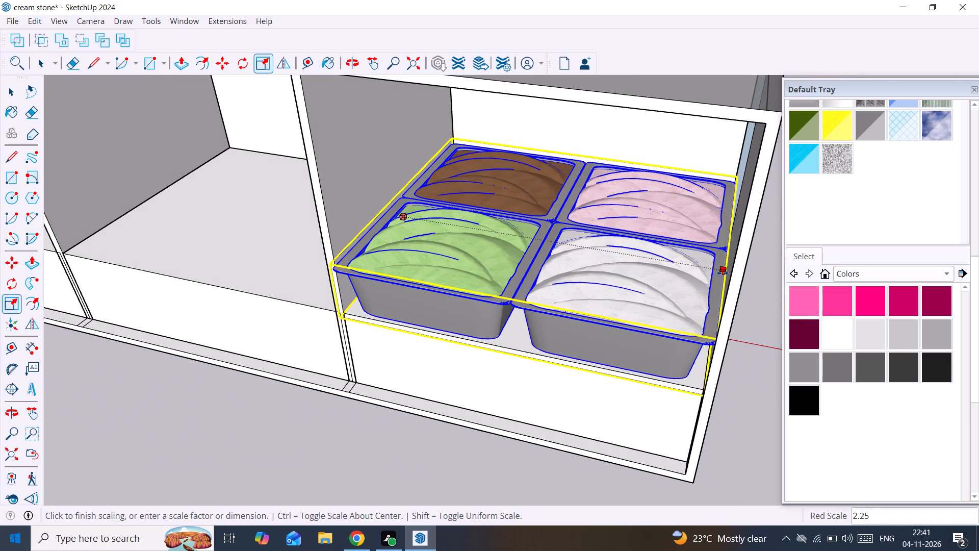
pyautogui.click(726, 274)
pyautogui.press('space')
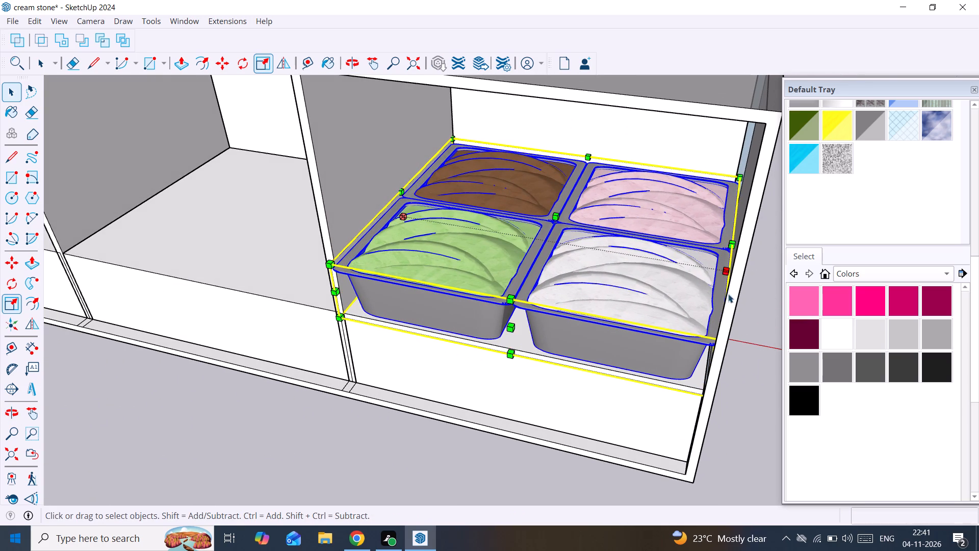
# Deselect the tray and examine the whole counter with the tub trays in its first and fourth compartments.
pyautogui.scroll(-10, 633, 359)
pyautogui.moveTo(554, 367); pyautogui.dragTo(618, 493, button='middle')
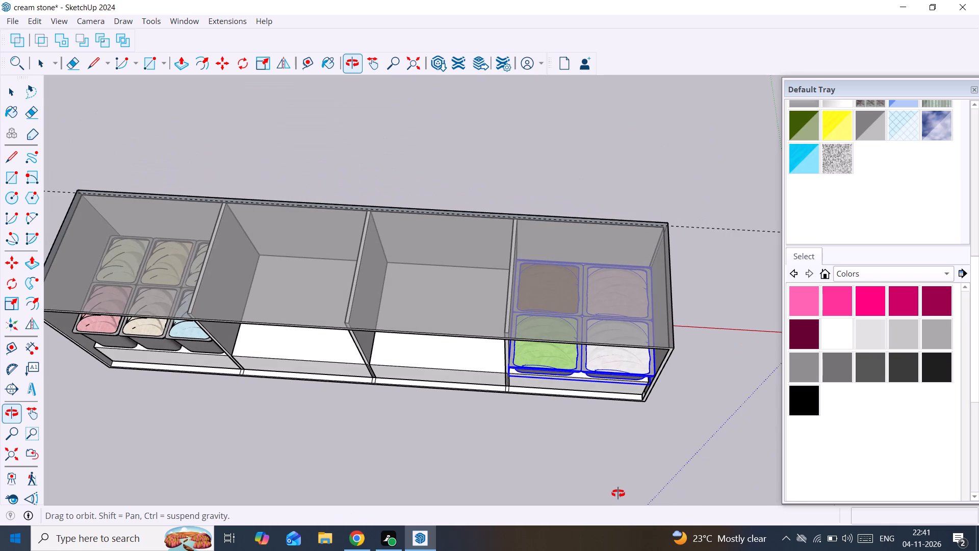
pyautogui.moveTo(618, 493); pyautogui.dragTo(615, 486, button='middle')
pyautogui.scroll(-4, 494, 392)
pyautogui.keyDown('shift'); pyautogui.moveTo(494, 392); pyautogui.dragTo(677, 354, button='middle'); pyautogui.keyUp('shift')
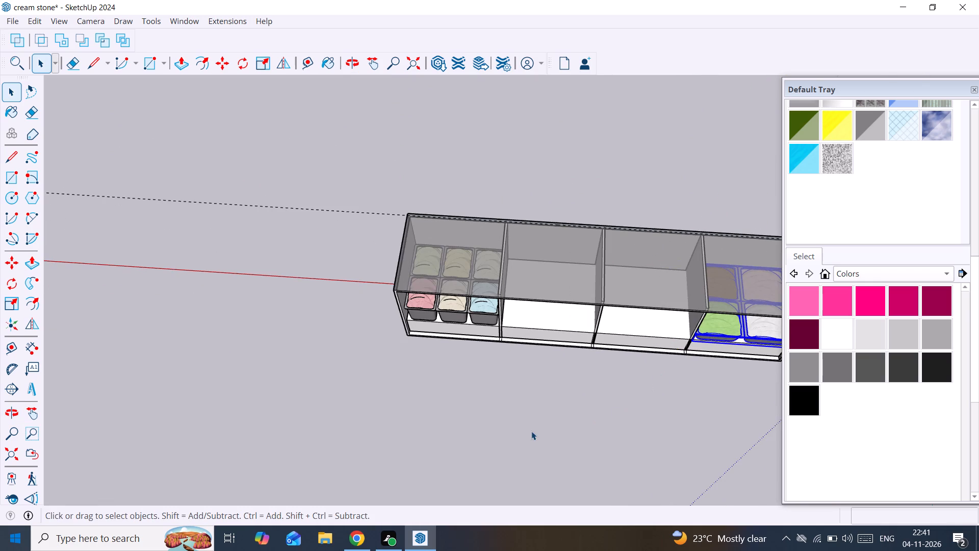
pyautogui.click(531, 431)
pyautogui.scroll(1, 657, 323)
pyautogui.moveTo(657, 323); pyautogui.dragTo(493, 388, button='middle')
pyautogui.keyDown('shift'); pyautogui.scroll(1, 516, 375); pyautogui.keyUp('shift')
pyautogui.moveTo(491, 386); pyautogui.dragTo(488, 275, button='middle')
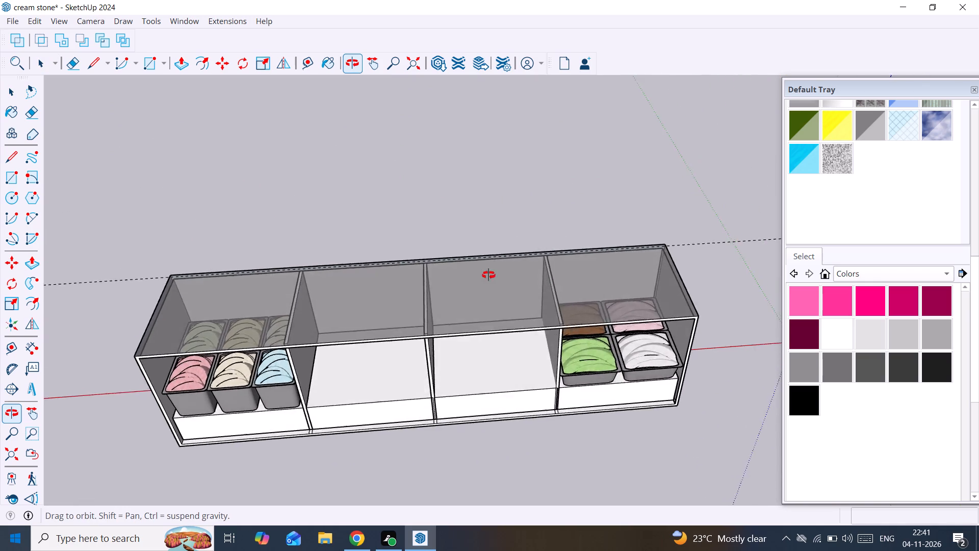
pyautogui.moveTo(488, 275); pyautogui.dragTo(477, 273, button='middle')
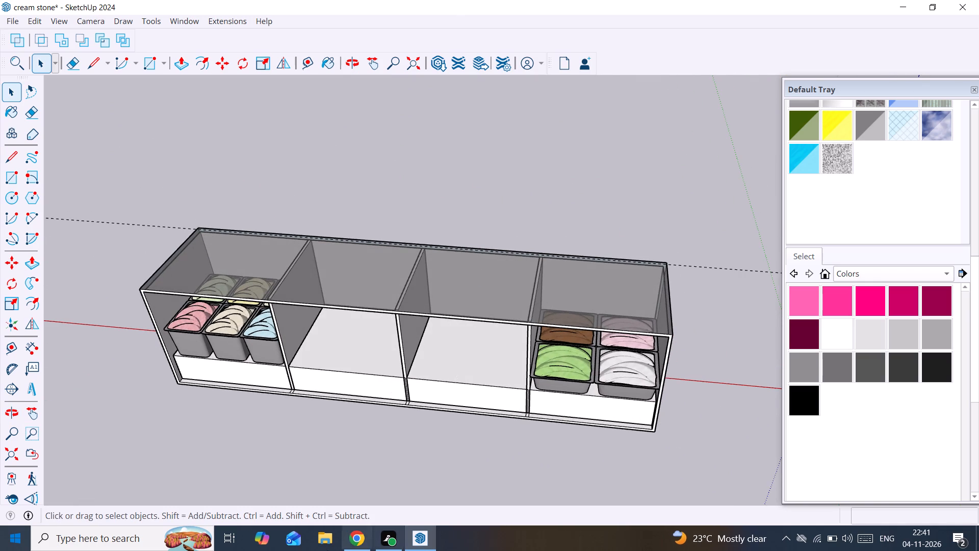
# Switch to Chrome and return from the ice cream machine model page to the 3D Warehouse "ice cream" results.
pyautogui.click(363, 539)
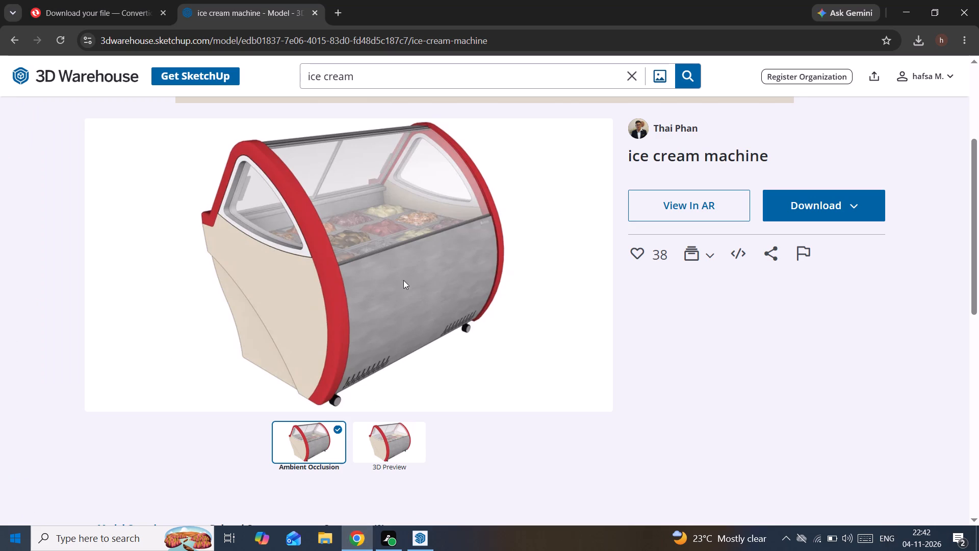
pyautogui.scroll(-8, 416, 279)
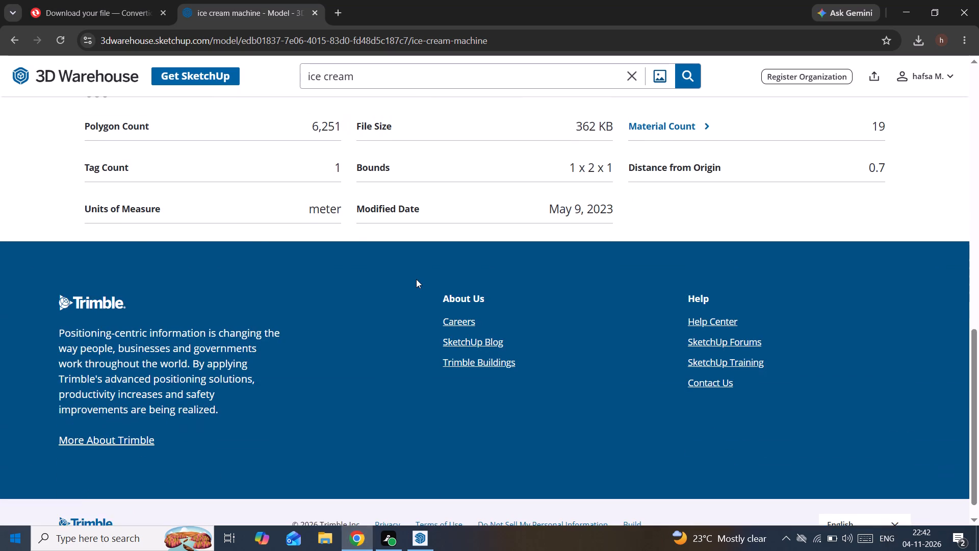
pyautogui.scroll(-10, 416, 279)
pyautogui.click(10, 39)
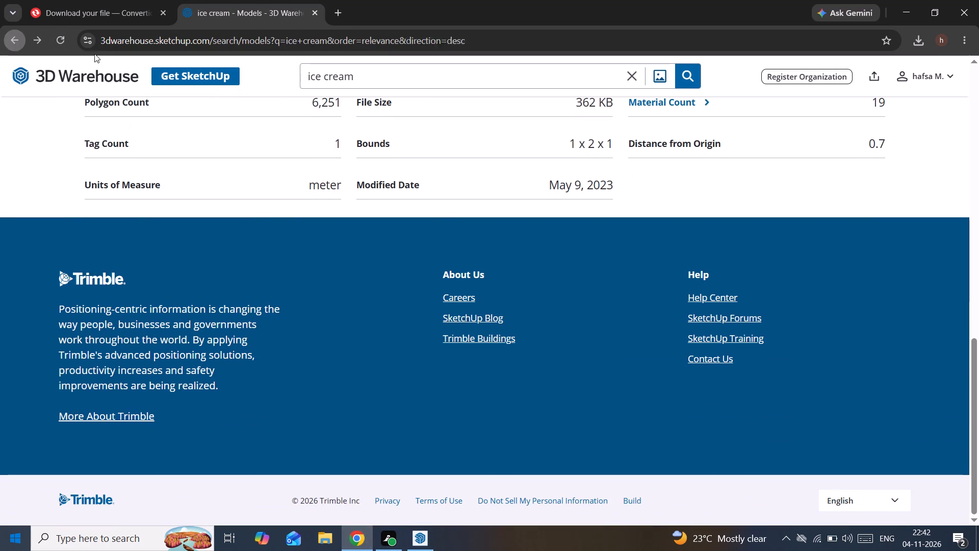
# Browse to the end of the loaded "ice cream" models and load more results.
pyautogui.scroll(-8, 445, 298)
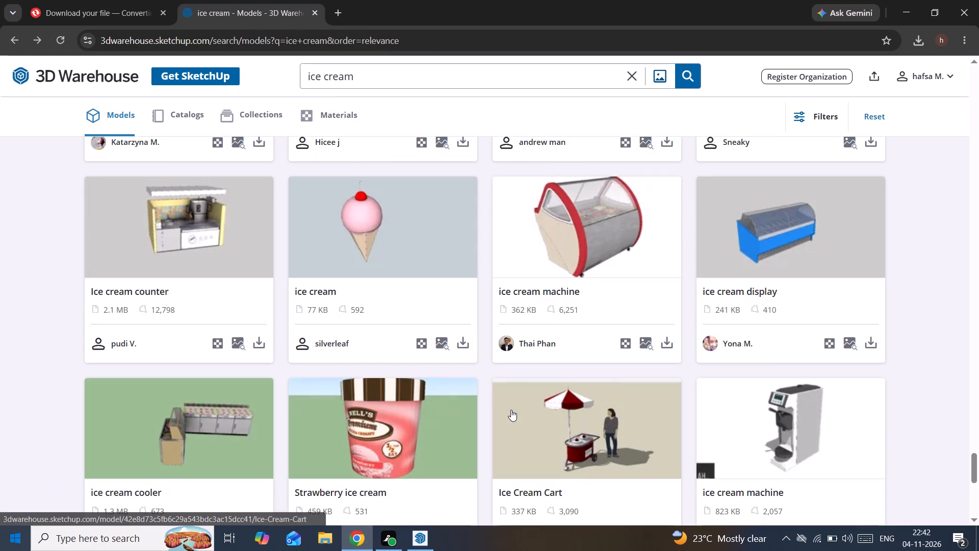
pyautogui.scroll(-9, 514, 404)
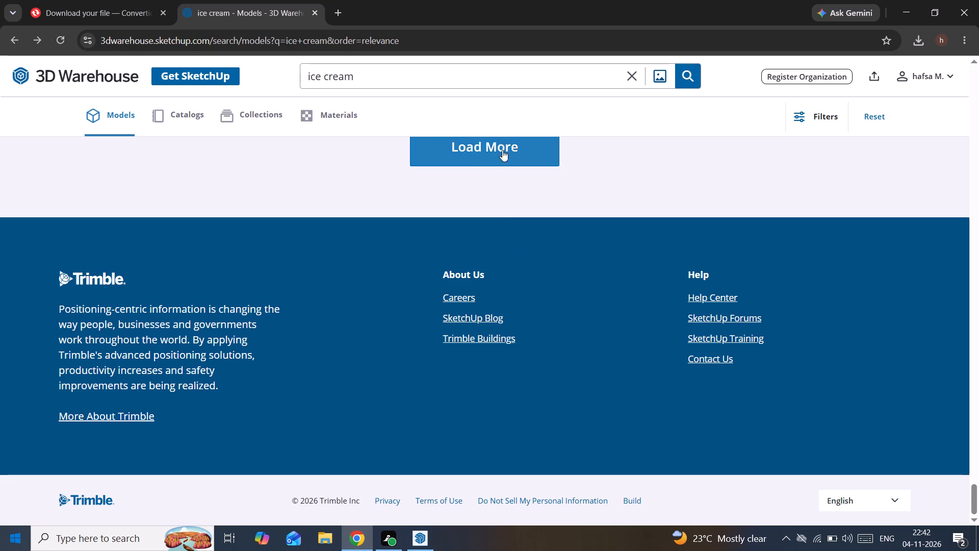
pyautogui.click(502, 154)
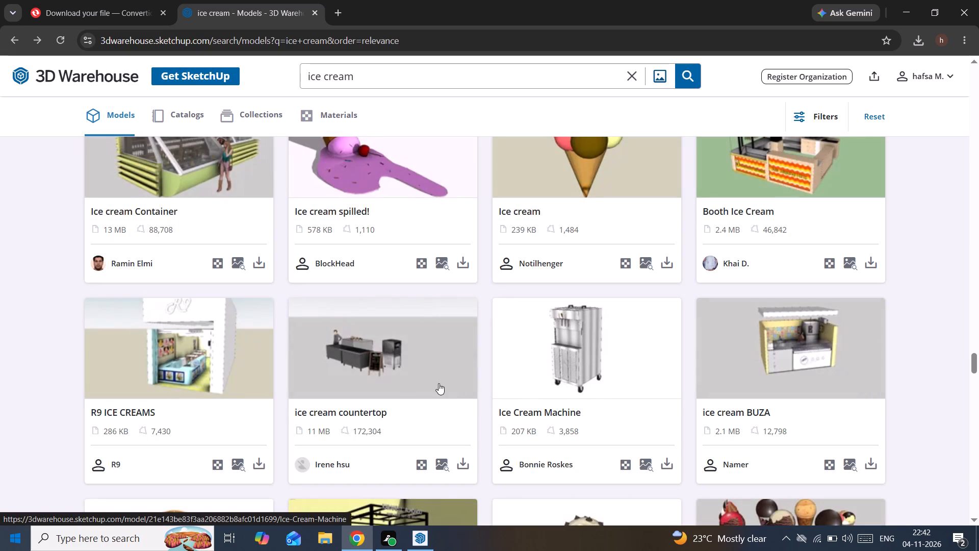
# Examine the additional "ice cream" models for equipment suited to the ice cream counter.
pyautogui.scroll(2, 334, 318)
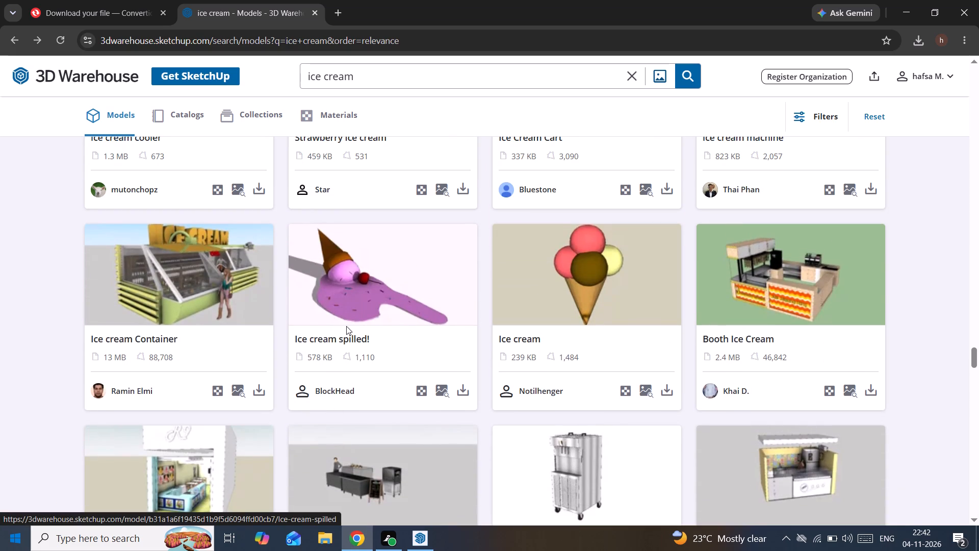
pyautogui.scroll(-8, 409, 327)
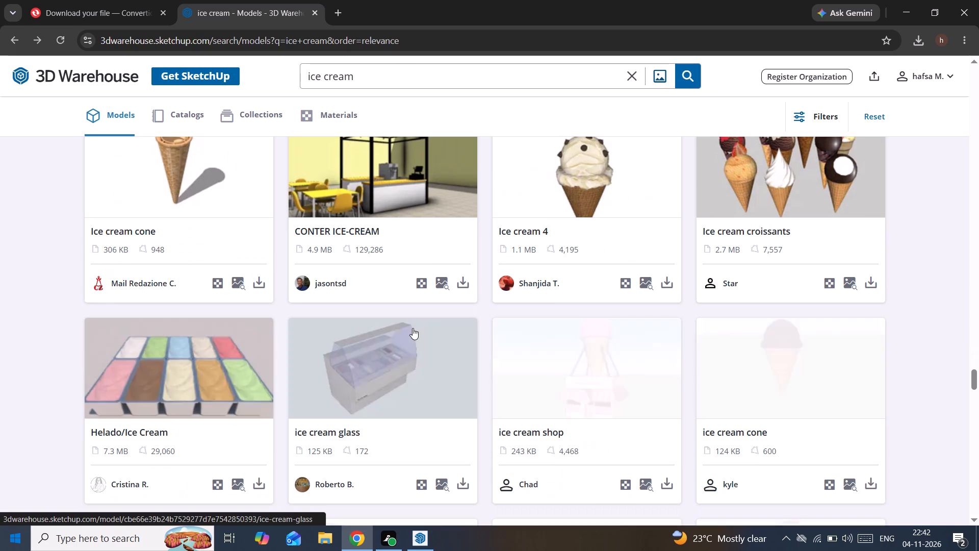
pyautogui.scroll(-4, 413, 328)
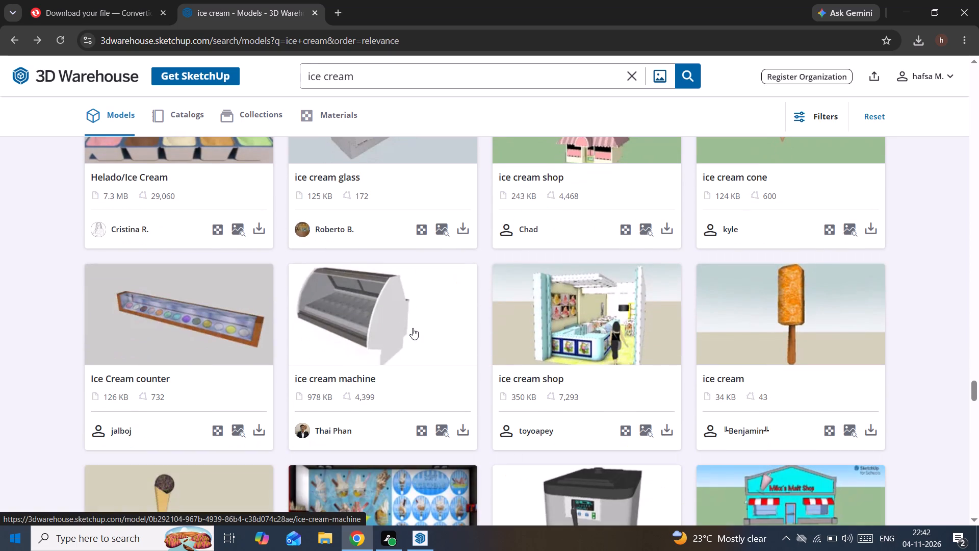
pyautogui.scroll(-6, 413, 328)
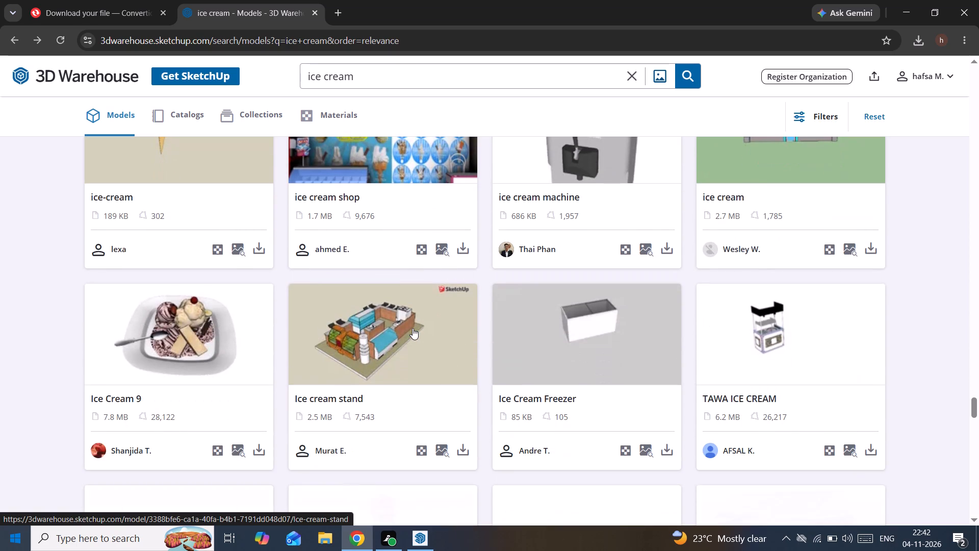
pyautogui.scroll(-5, 413, 328)
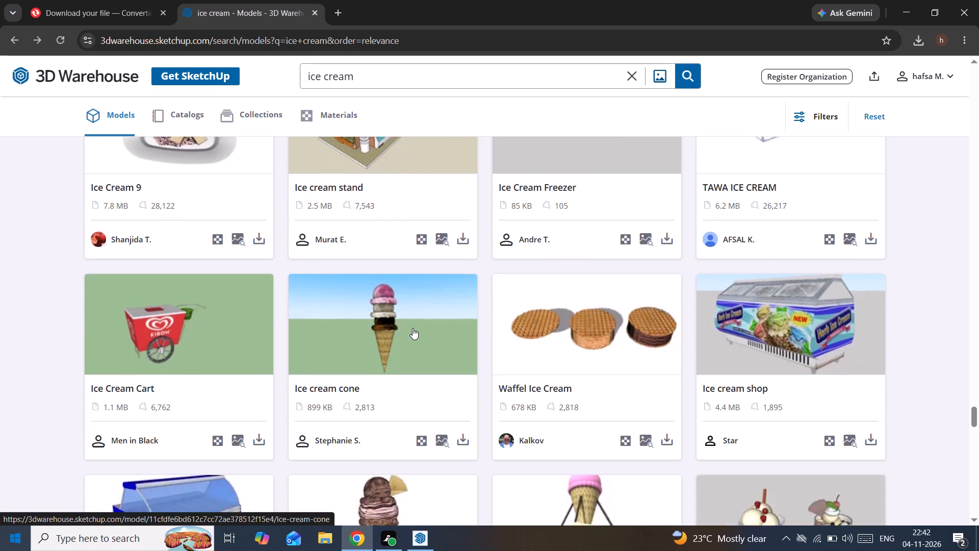
pyautogui.scroll(-2, 413, 328)
pyautogui.scroll(3, 413, 328)
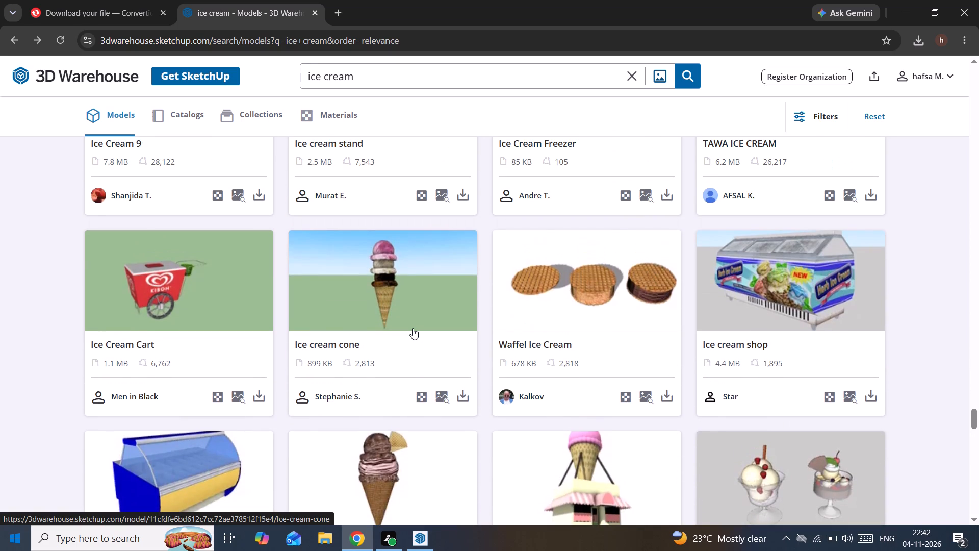
pyautogui.scroll(-4, 413, 328)
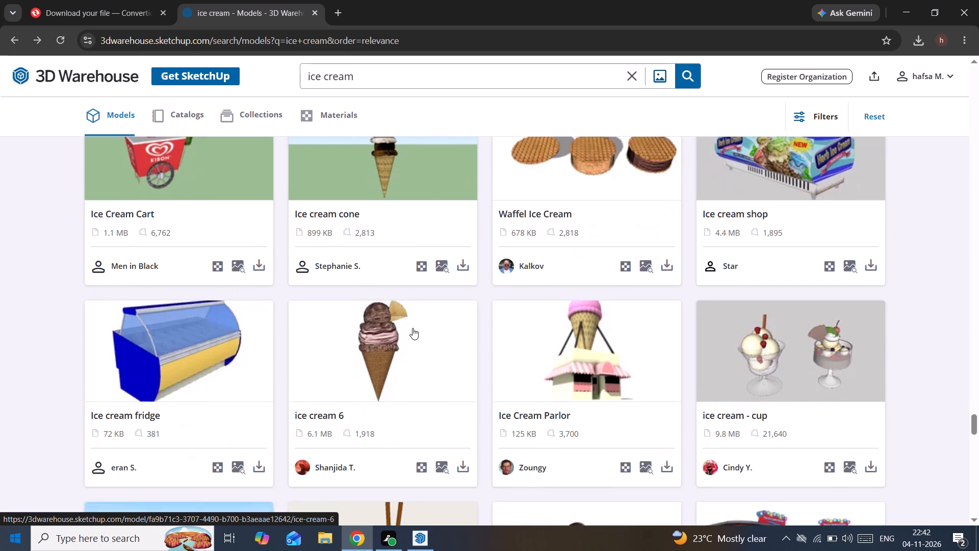
pyautogui.scroll(-6, 413, 328)
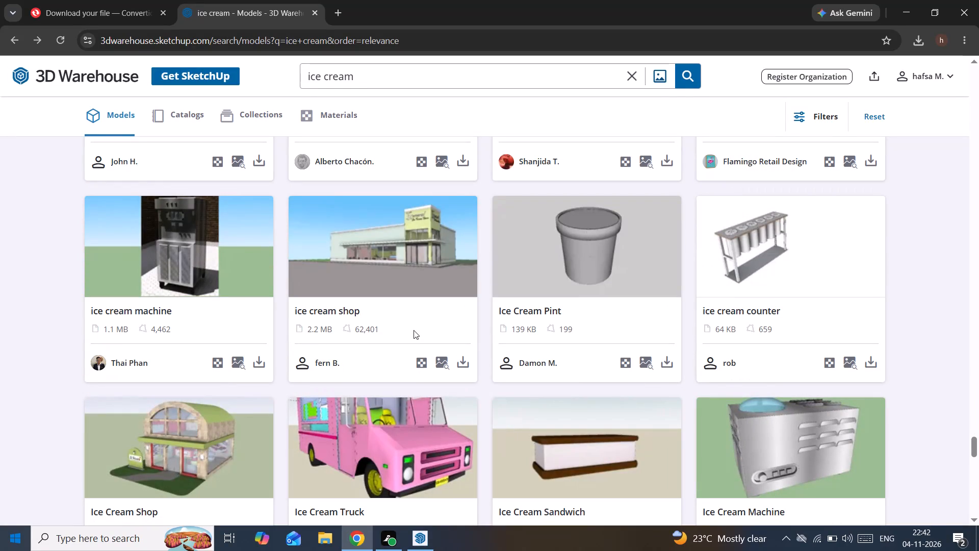
pyautogui.scroll(-5, 414, 330)
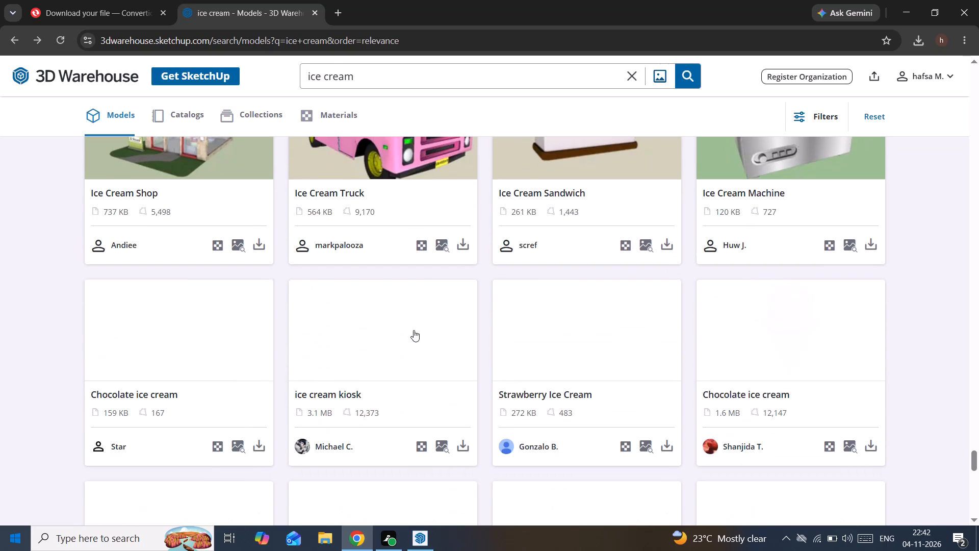
pyautogui.scroll(-7, 414, 330)
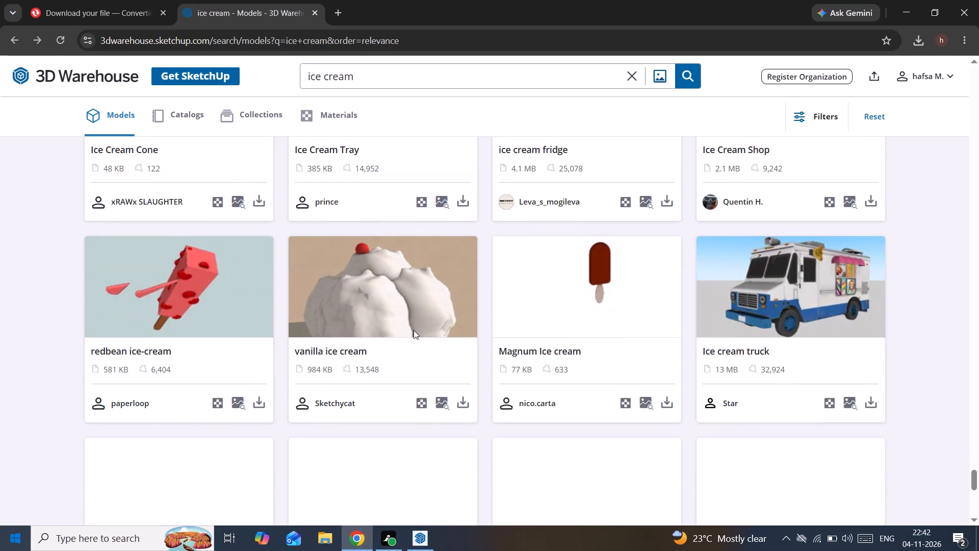
pyautogui.scroll(-1, 414, 330)
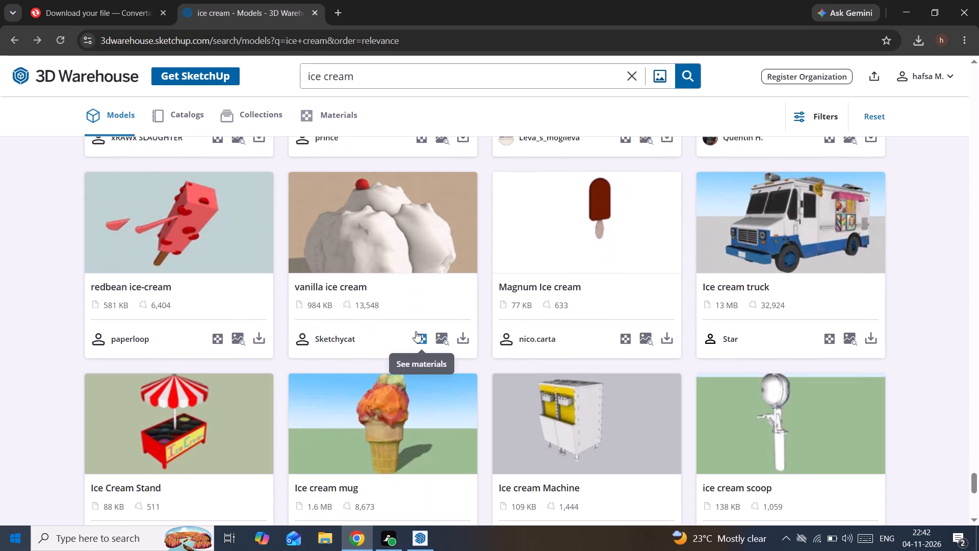
pyautogui.scroll(-2, 424, 338)
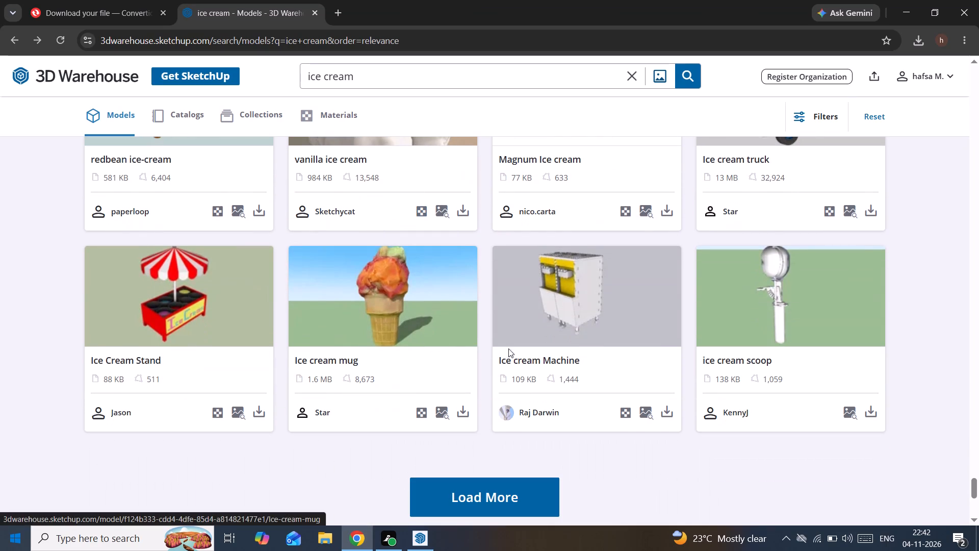
# Try to download the "Ice cream Machine" model with the yellow front panel, listed at 109 KB.
pyautogui.click(667, 406)
pyautogui.click(692, 313)
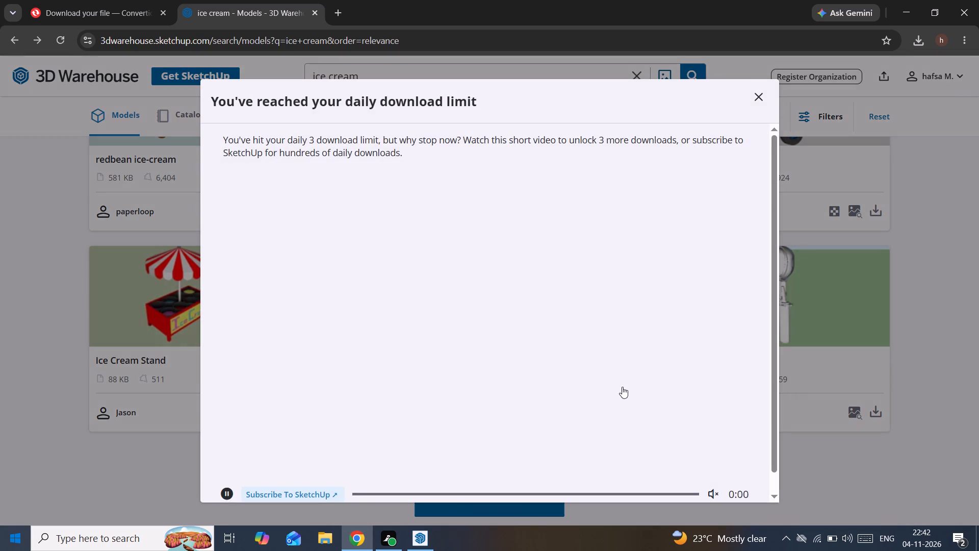
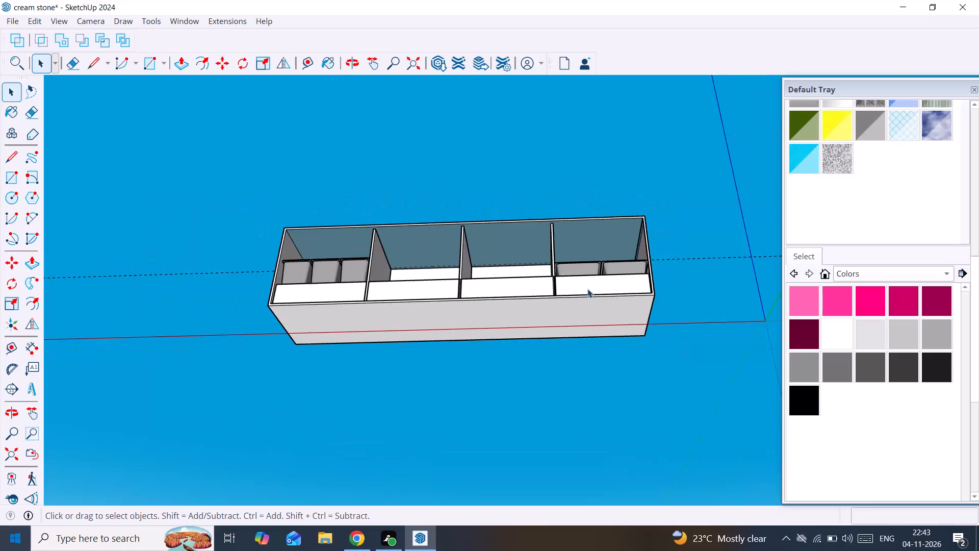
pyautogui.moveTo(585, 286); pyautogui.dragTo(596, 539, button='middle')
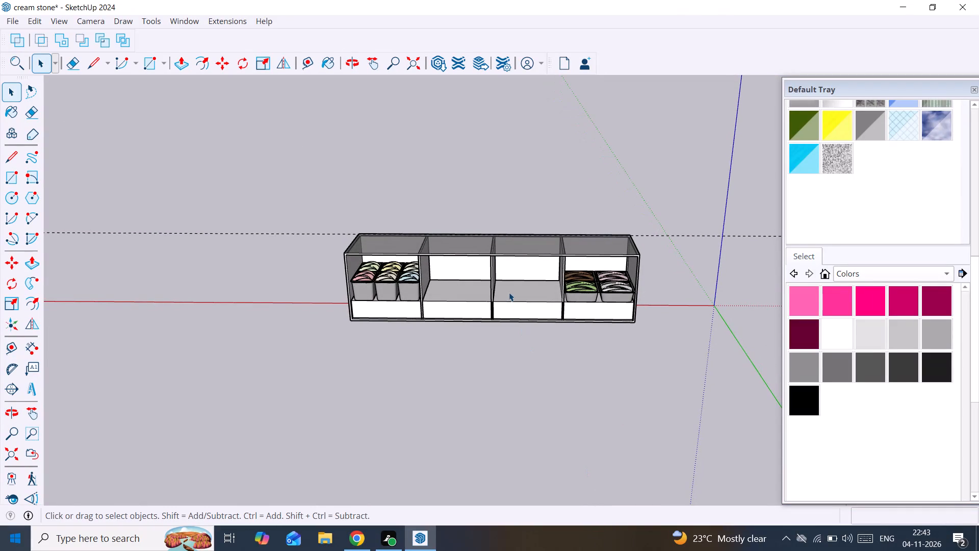
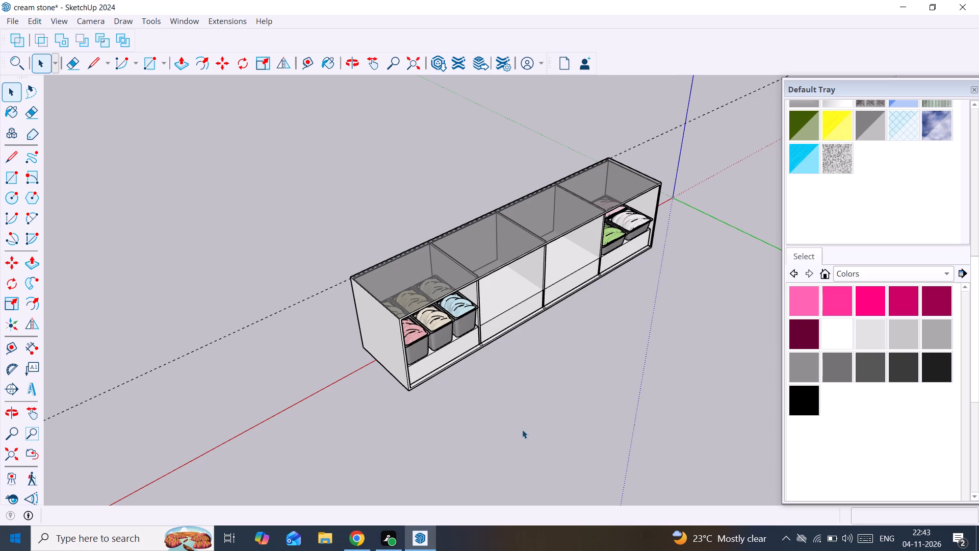
# Switch to 3D Warehouse in the browser, skip the download-limit video, and download the 109 KB Ice cream Machine model.
pyautogui.click(358, 547)
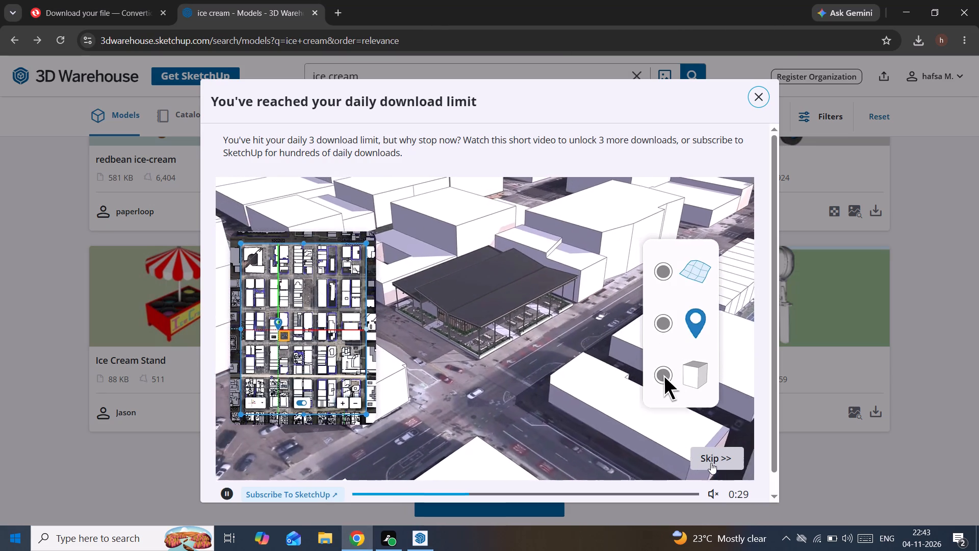
pyautogui.click(711, 463)
pyautogui.click(481, 404)
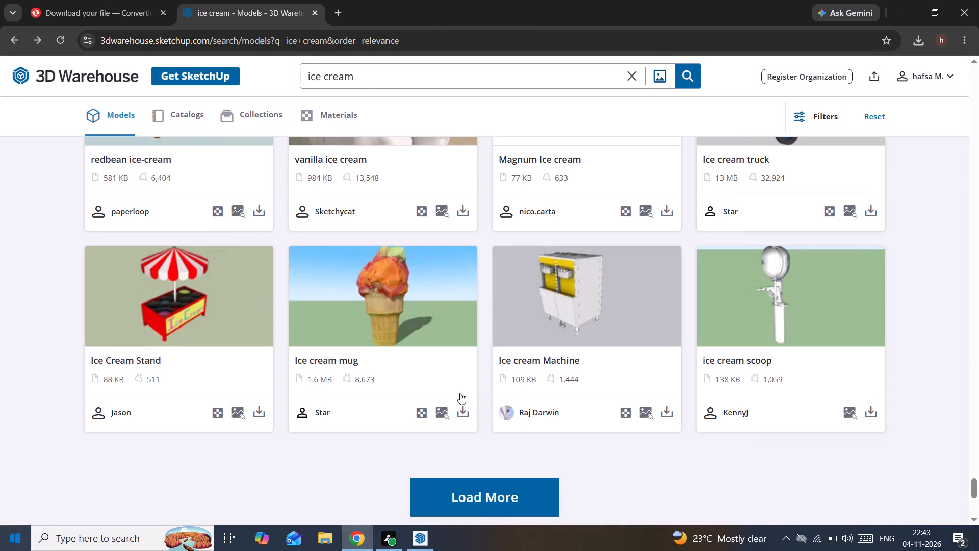
pyautogui.scroll(-5, 421, 374)
pyautogui.scroll(4, 421, 371)
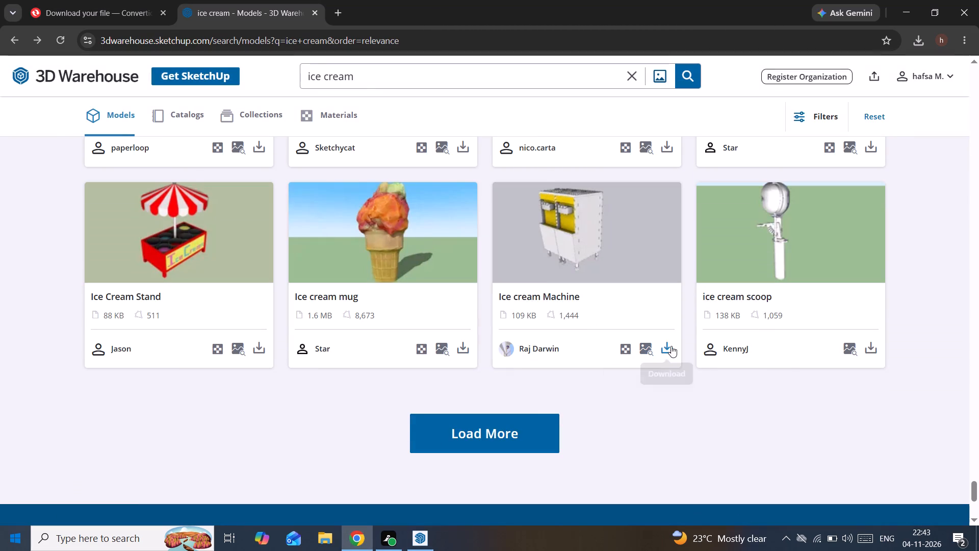
pyautogui.click(671, 346)
pyautogui.click(700, 372)
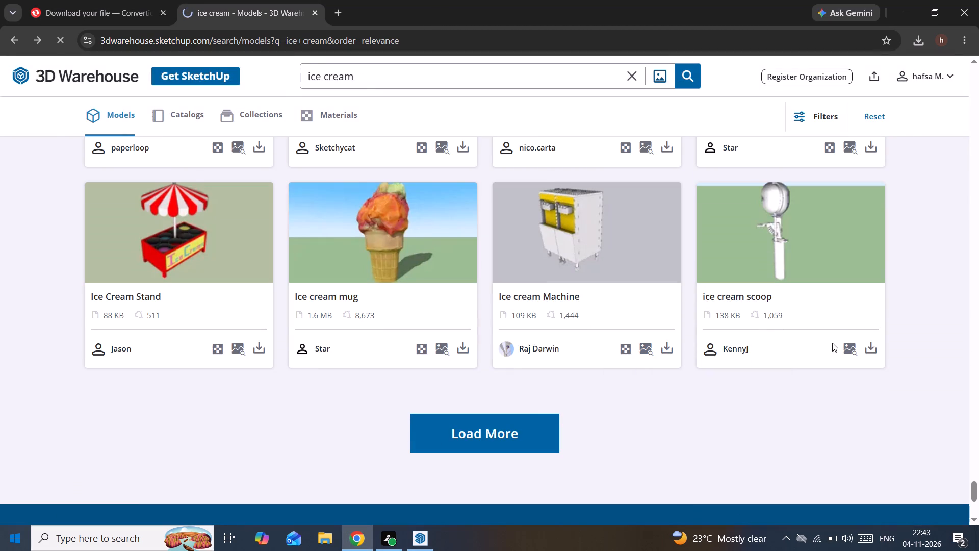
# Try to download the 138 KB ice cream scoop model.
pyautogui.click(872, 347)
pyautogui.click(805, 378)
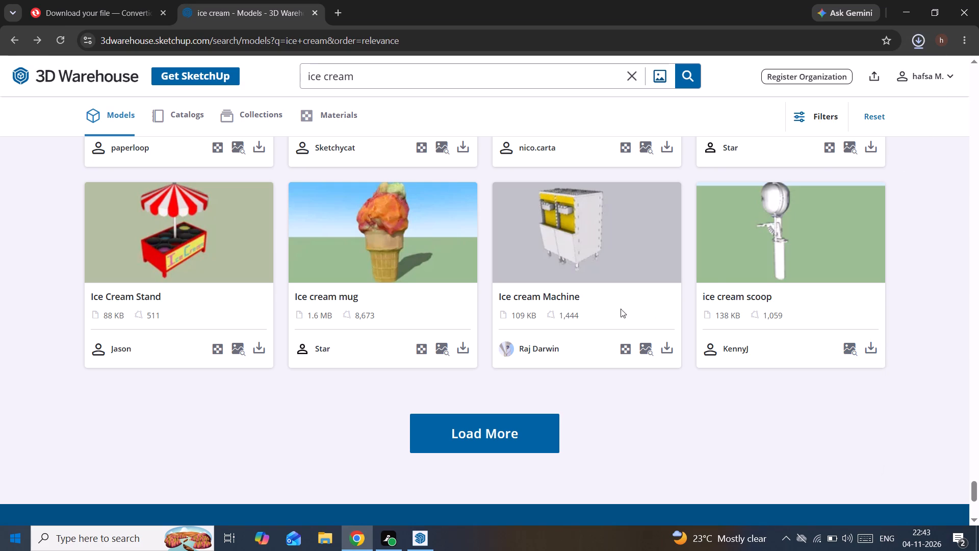
# Browse the 3D Warehouse ice cream results for suitable display counters, machines and tubs.
pyautogui.scroll(9, 538, 294)
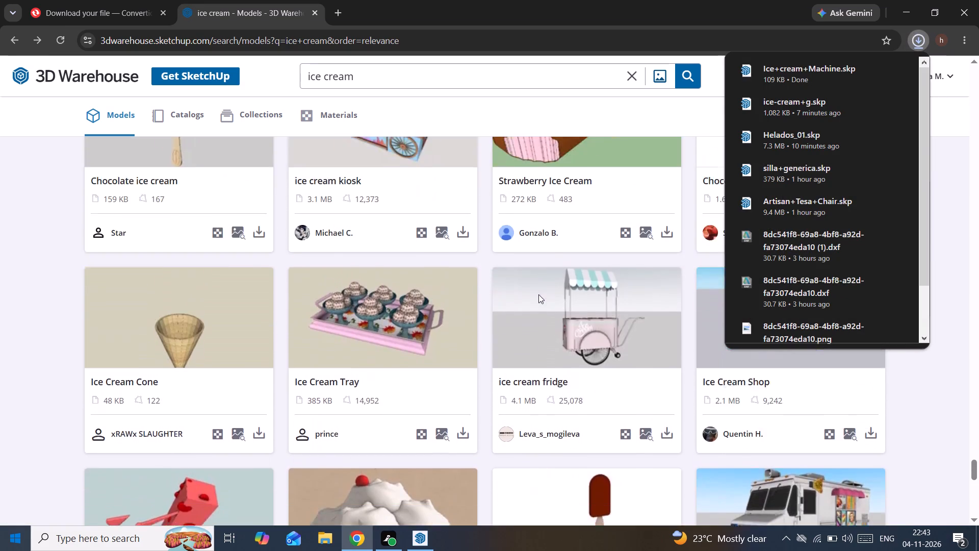
pyautogui.scroll(5, 538, 294)
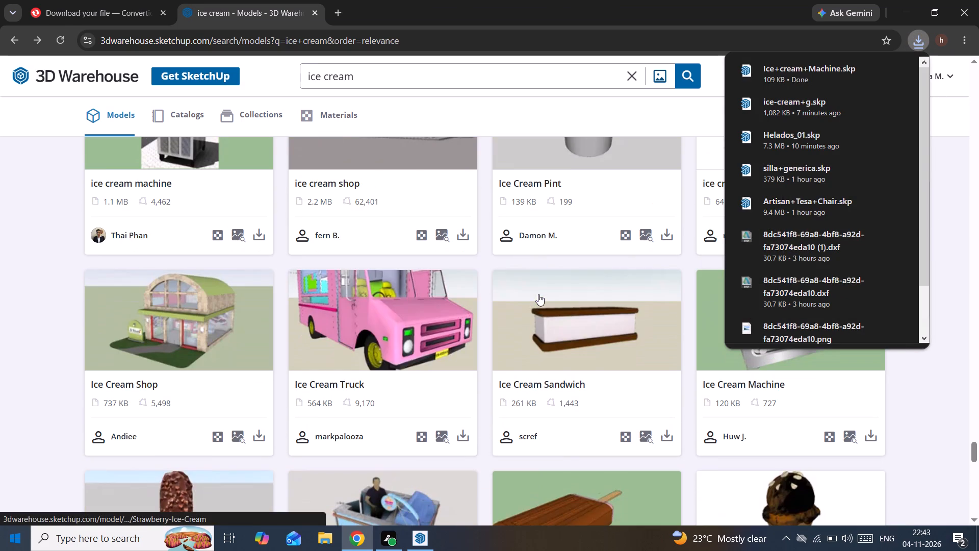
pyautogui.scroll(4, 351, 251)
pyautogui.scroll(4, 478, 232)
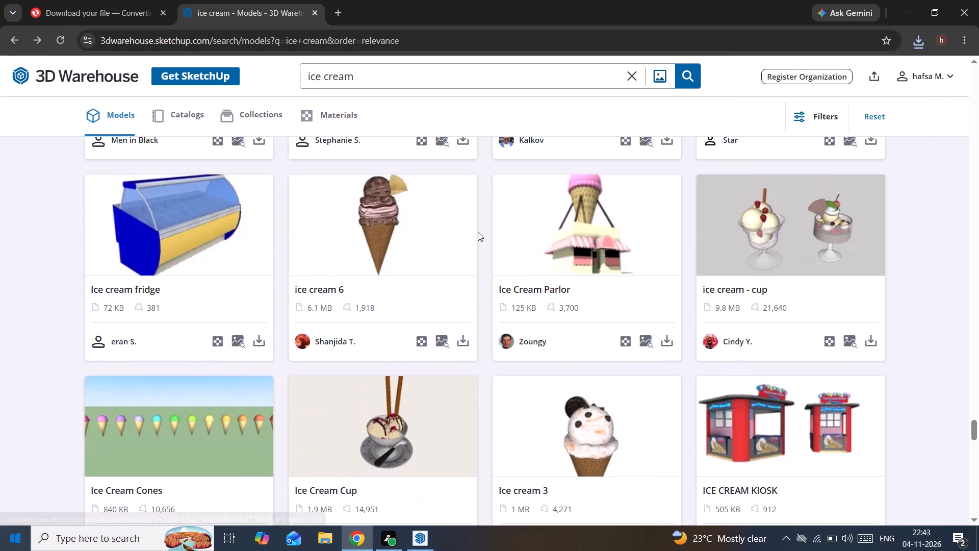
pyautogui.scroll(7, 479, 233)
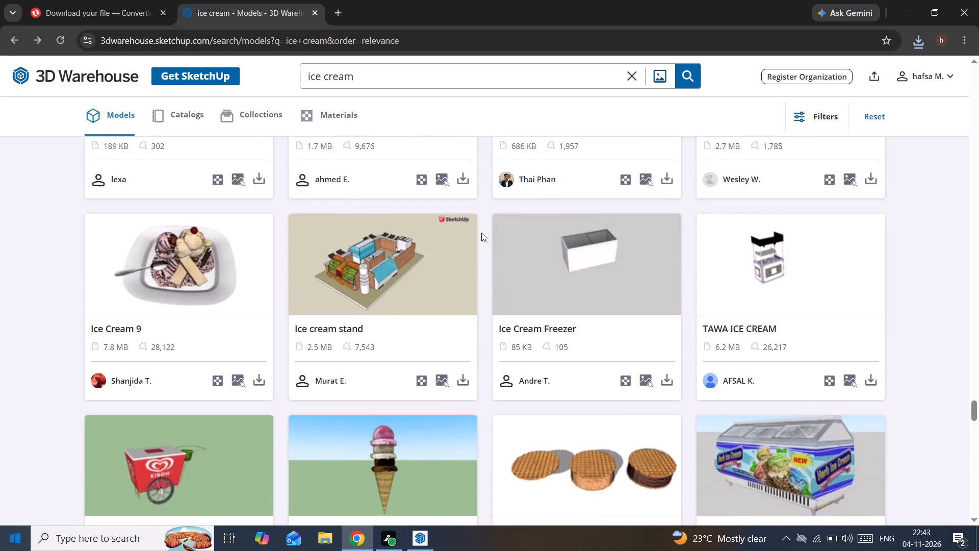
pyautogui.scroll(4, 484, 232)
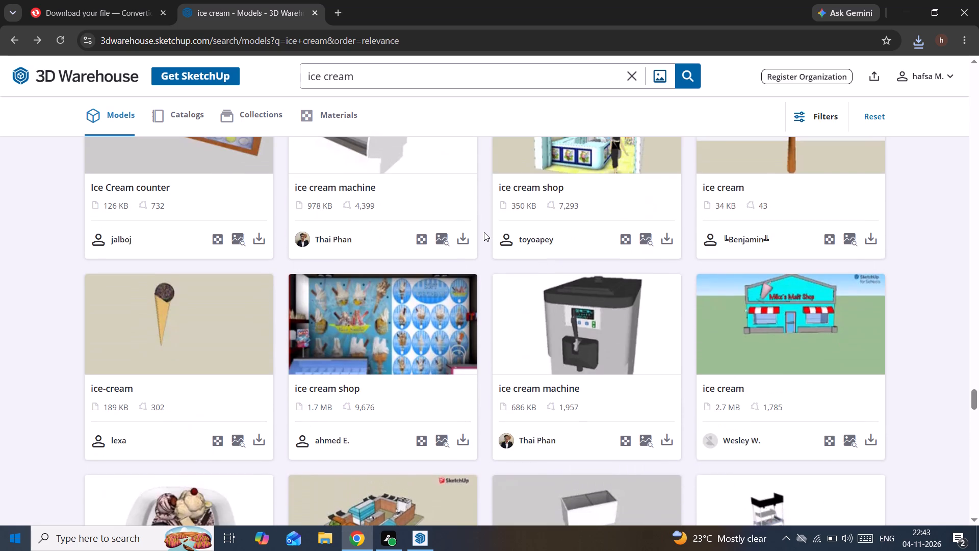
pyautogui.scroll(3, 484, 232)
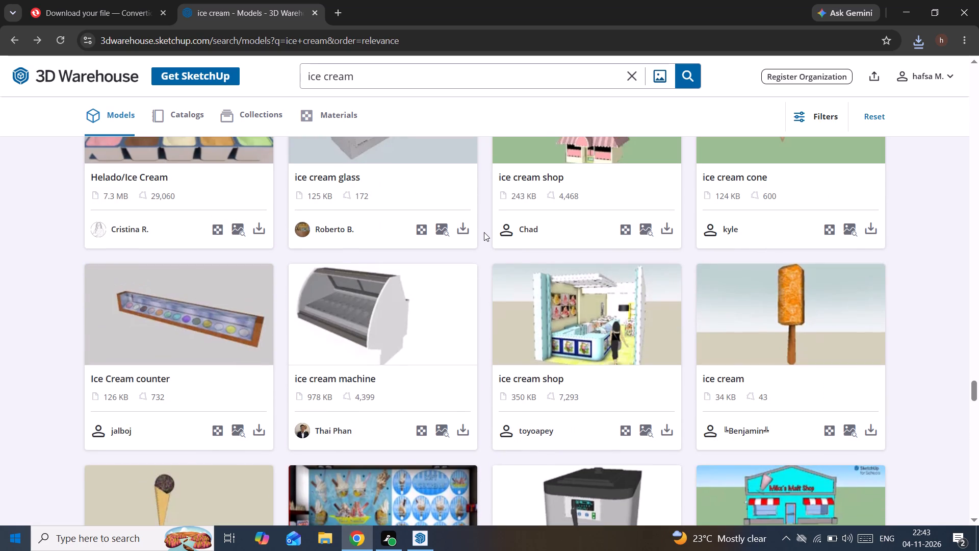
pyautogui.scroll(4, 497, 222)
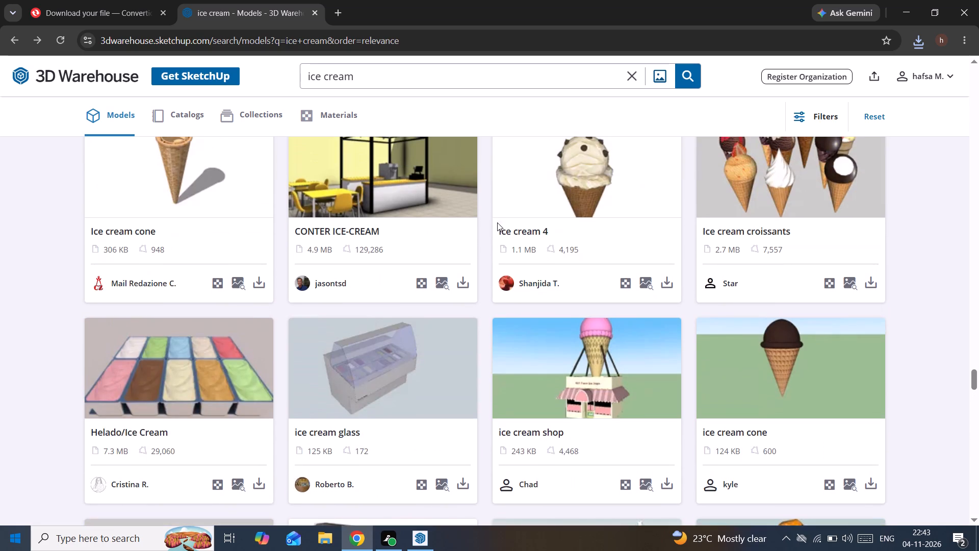
pyautogui.scroll(4, 501, 225)
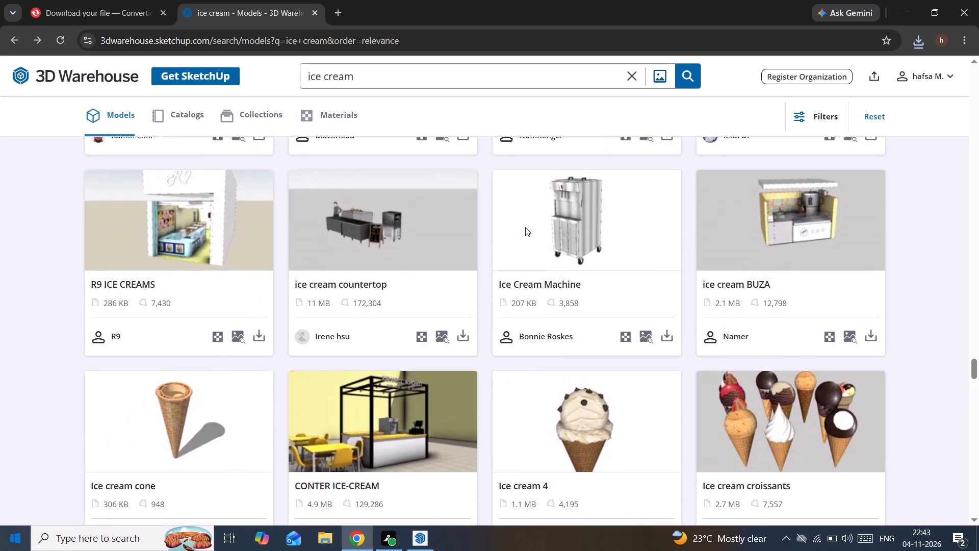
pyautogui.scroll(12, 529, 229)
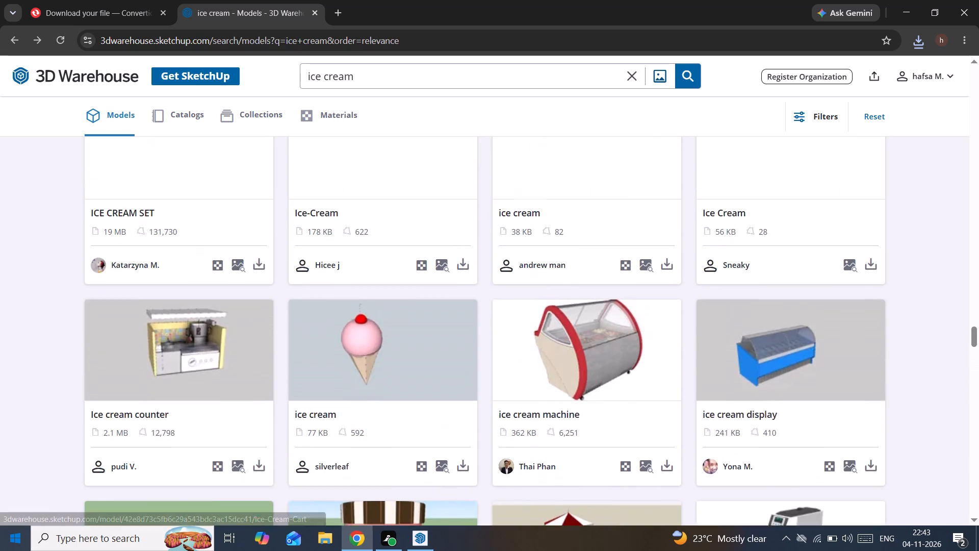
pyautogui.scroll(-4, 531, 227)
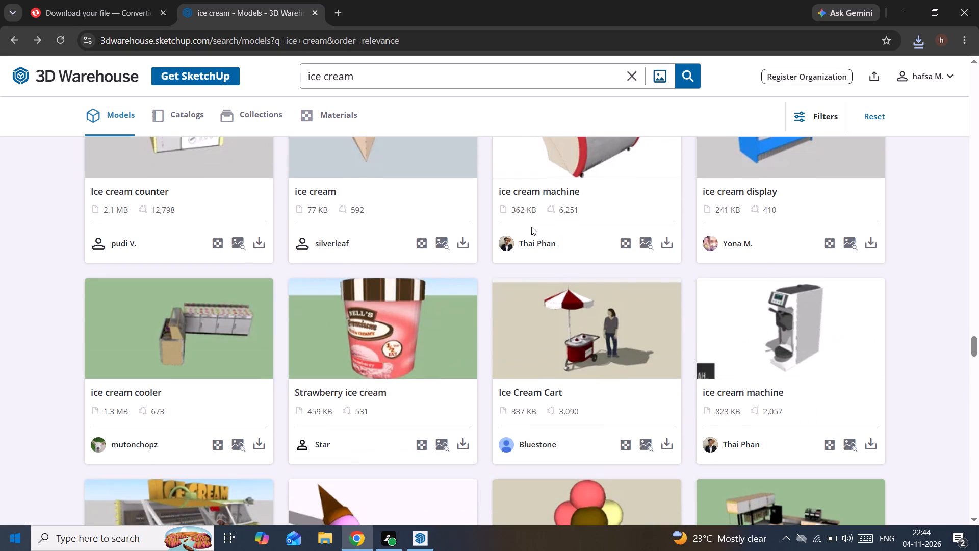
pyautogui.scroll(8, 532, 224)
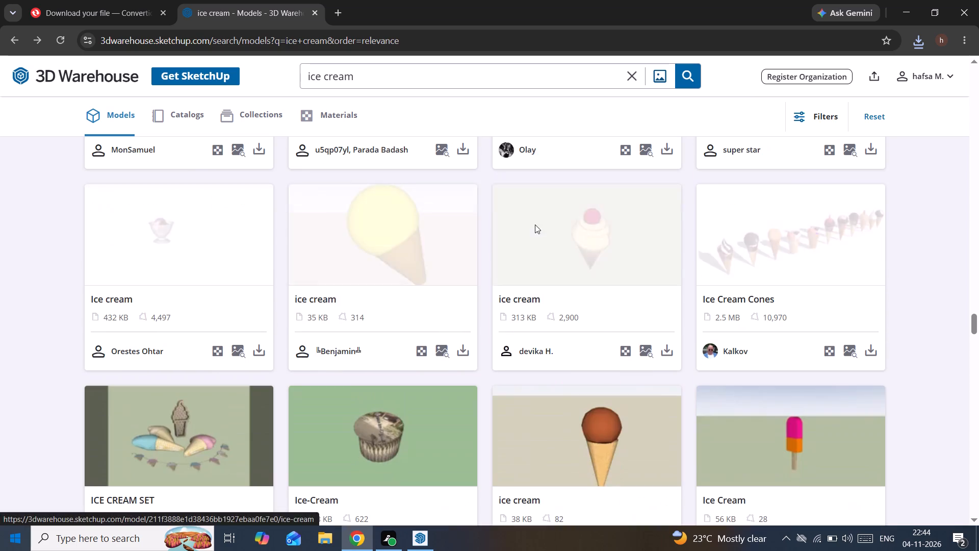
pyautogui.scroll(-7, 535, 224)
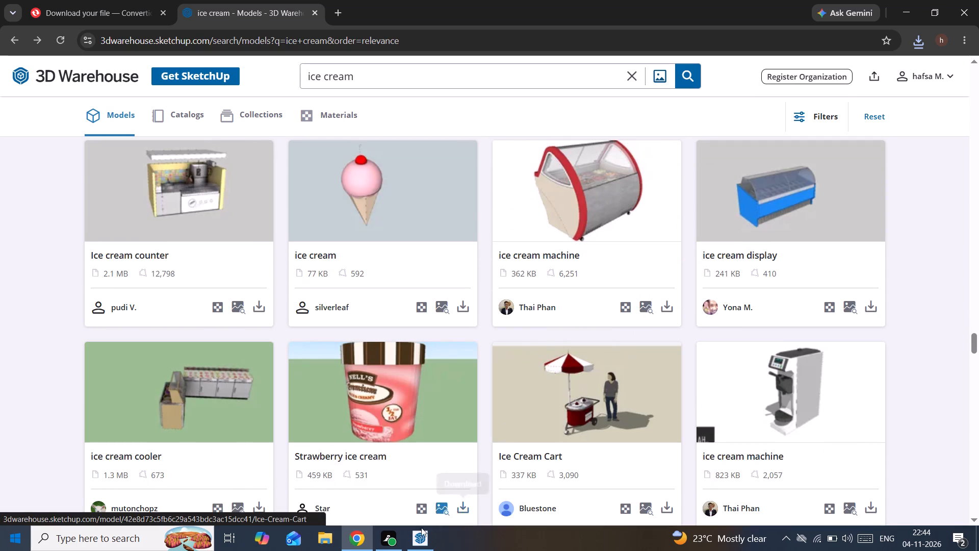
# Switch to SketchUp and examine the cabinet's compartments, glass top and tub trays from several angles.
pyautogui.click(405, 543)
pyautogui.moveTo(418, 334); pyautogui.dragTo(327, 400, button='middle')
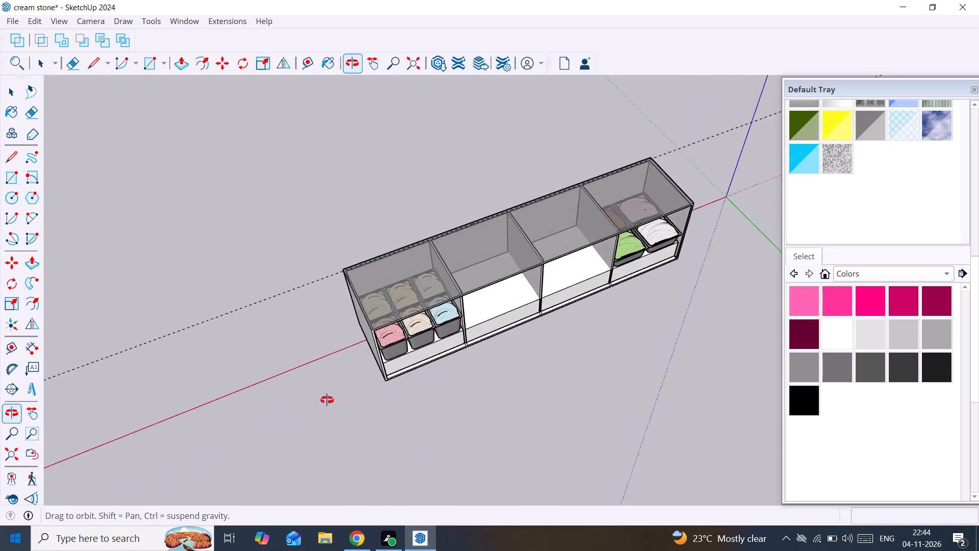
pyautogui.moveTo(327, 400); pyautogui.dragTo(257, 319, button='middle')
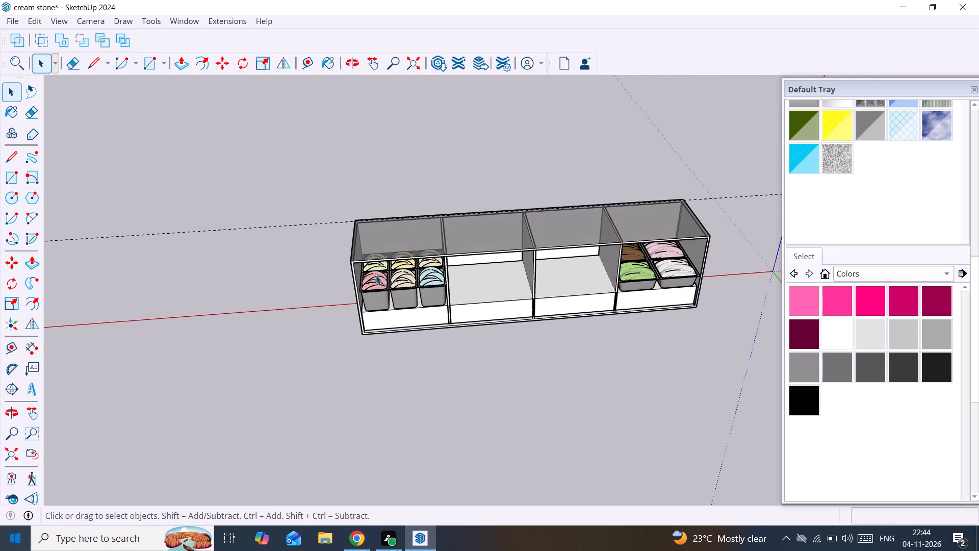
pyautogui.scroll(2, 421, 258)
pyautogui.moveTo(421, 269); pyautogui.dragTo(422, 280, button='middle')
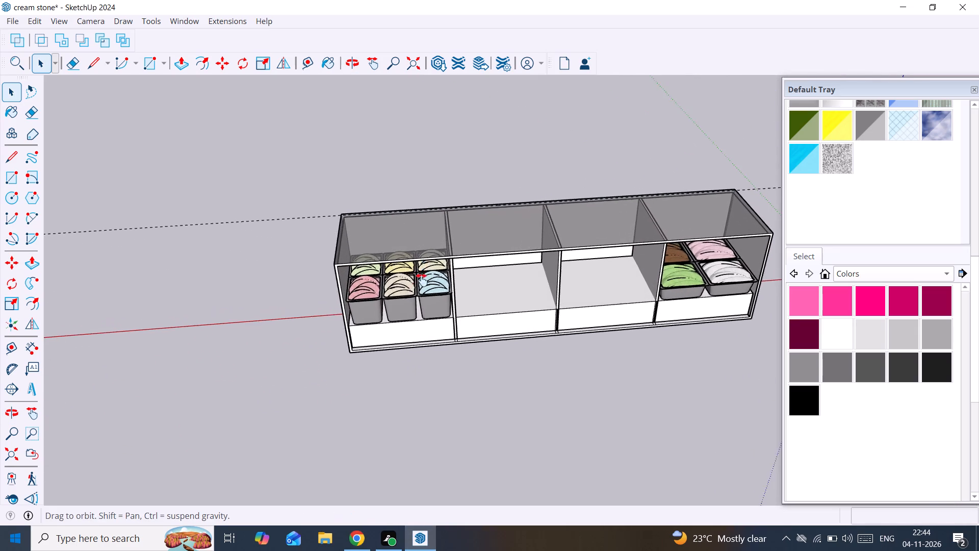
pyautogui.moveTo(422, 280); pyautogui.dragTo(381, 372, button='middle')
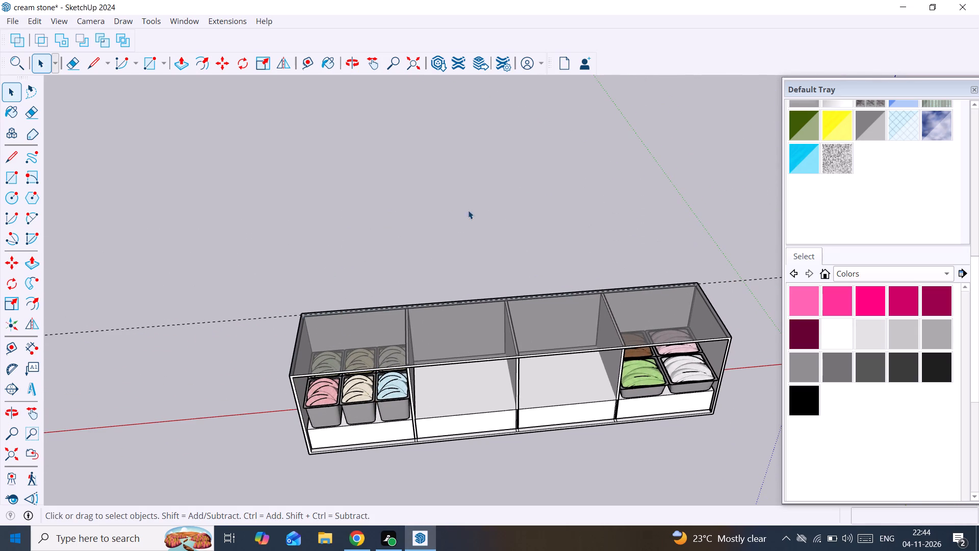
pyautogui.moveTo(342, 361); pyautogui.dragTo(746, 349, button='middle')
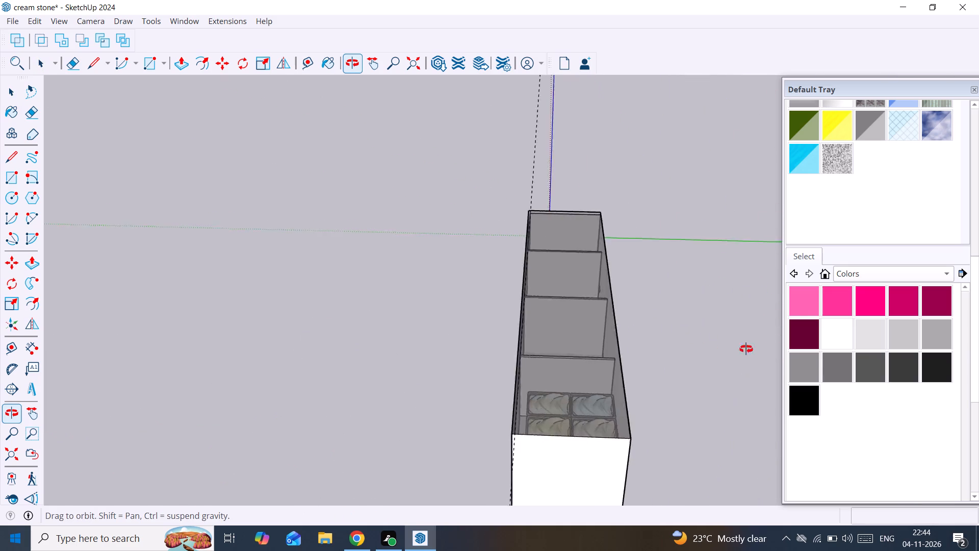
pyautogui.moveTo(746, 349); pyautogui.dragTo(410, 444, button='middle')
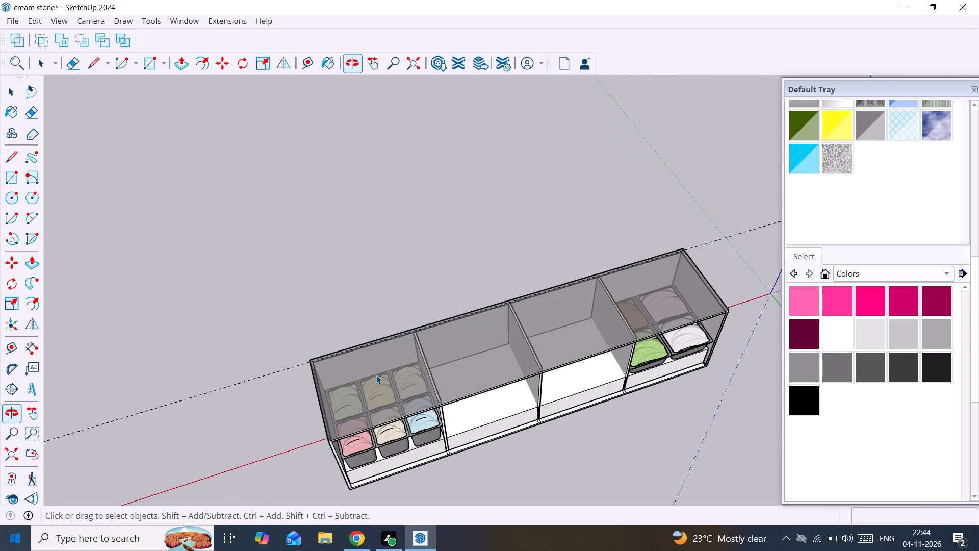
pyautogui.scroll(5, 330, 346)
pyautogui.moveTo(324, 354); pyautogui.dragTo(285, 352, button='middle')
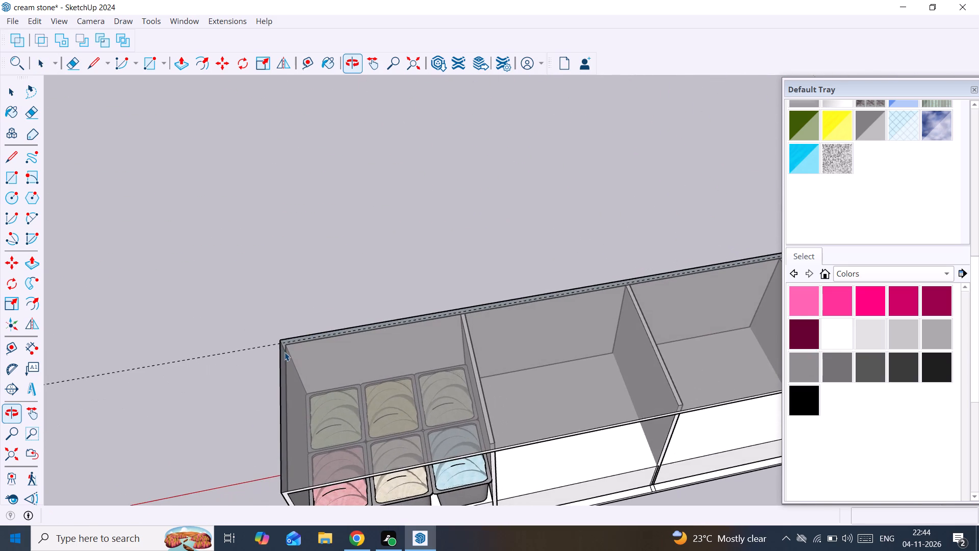
pyautogui.scroll(3, 285, 352)
pyautogui.scroll(-5, 285, 352)
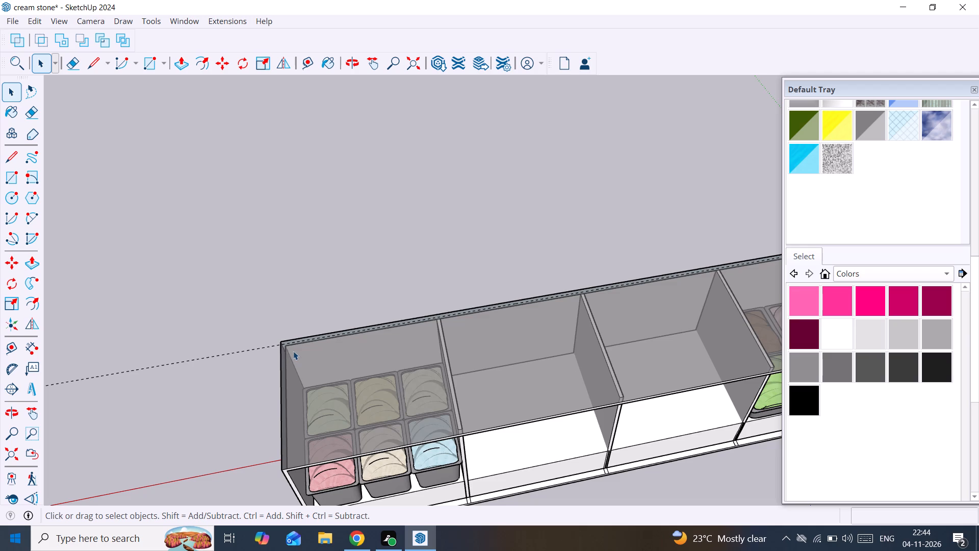
pyautogui.scroll(-1, 266, 397)
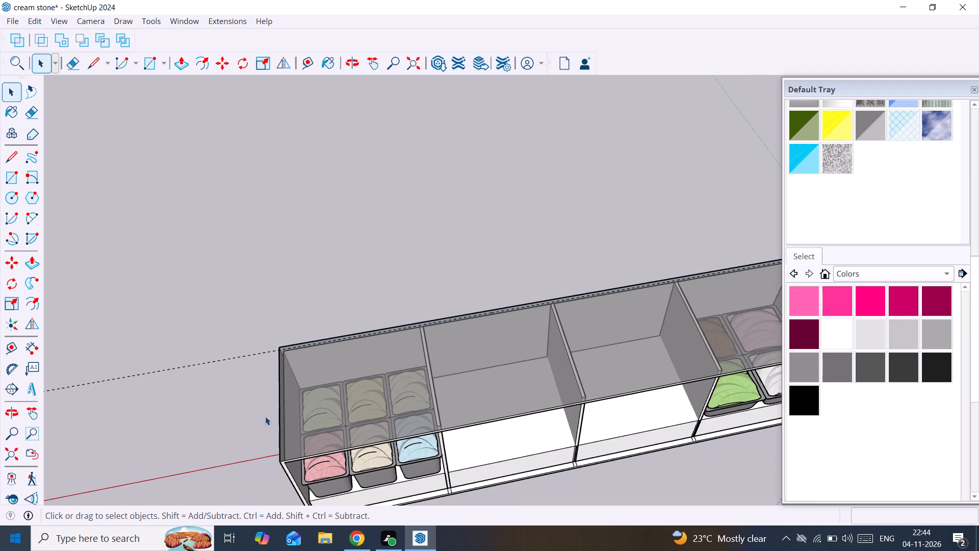
pyautogui.scroll(-5, 290, 367)
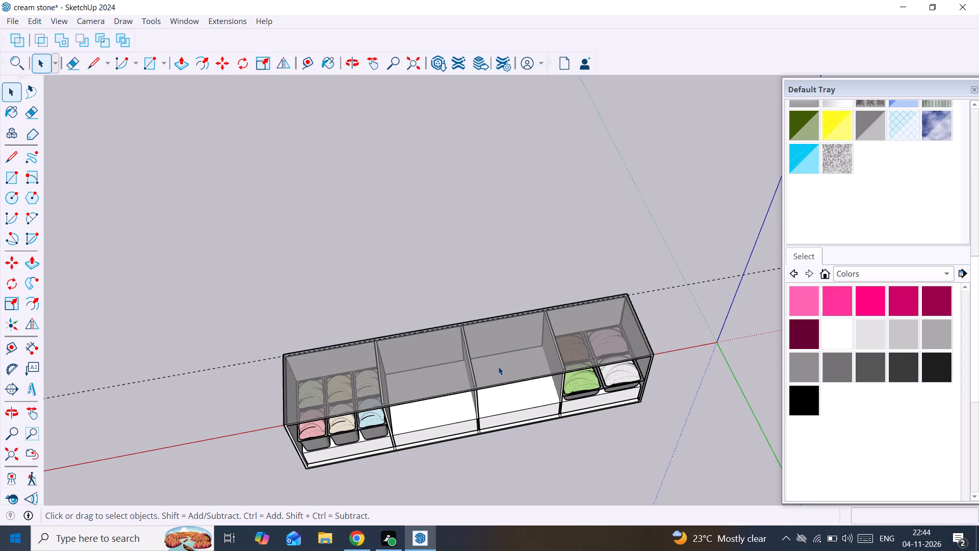
# Open the blue ice cream display model in 3D Warehouse and compare it with the SketchUp cabinet.
pyautogui.click(368, 537)
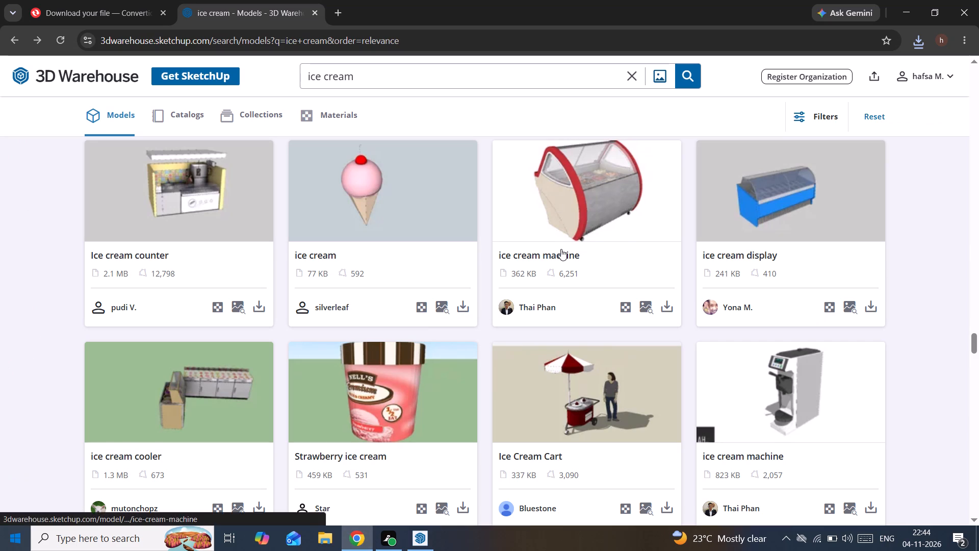
pyautogui.click(731, 187)
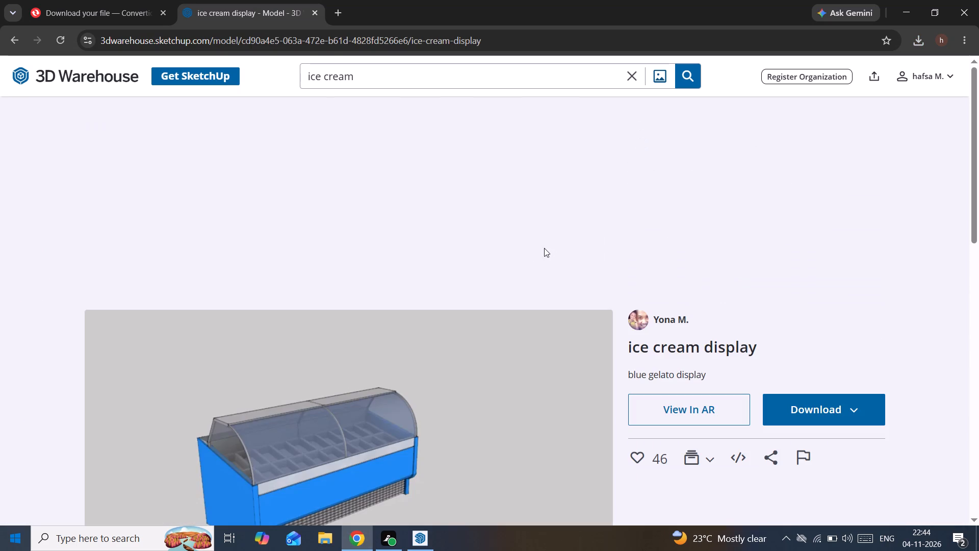
pyautogui.scroll(-2, 394, 238)
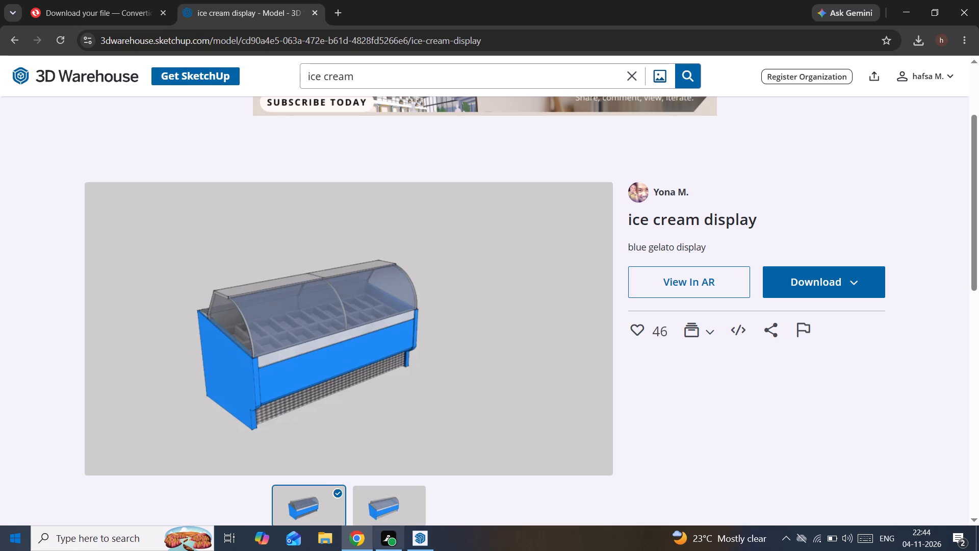
pyautogui.click(422, 539)
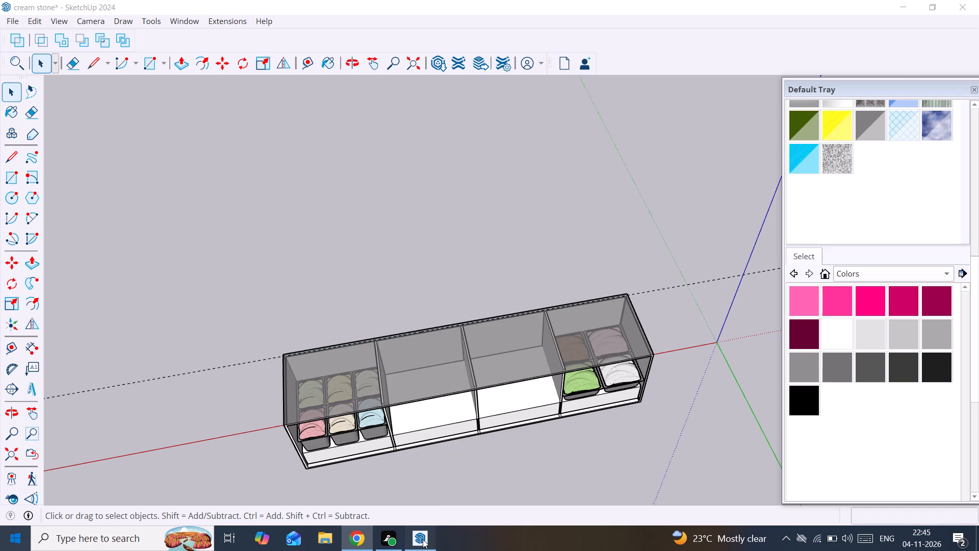
pyautogui.click(369, 547)
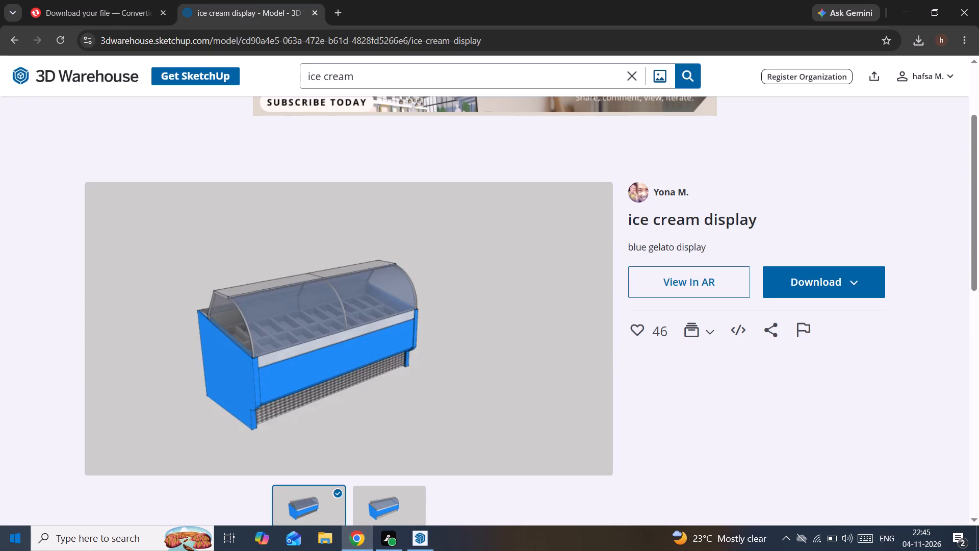
pyautogui.click(430, 542)
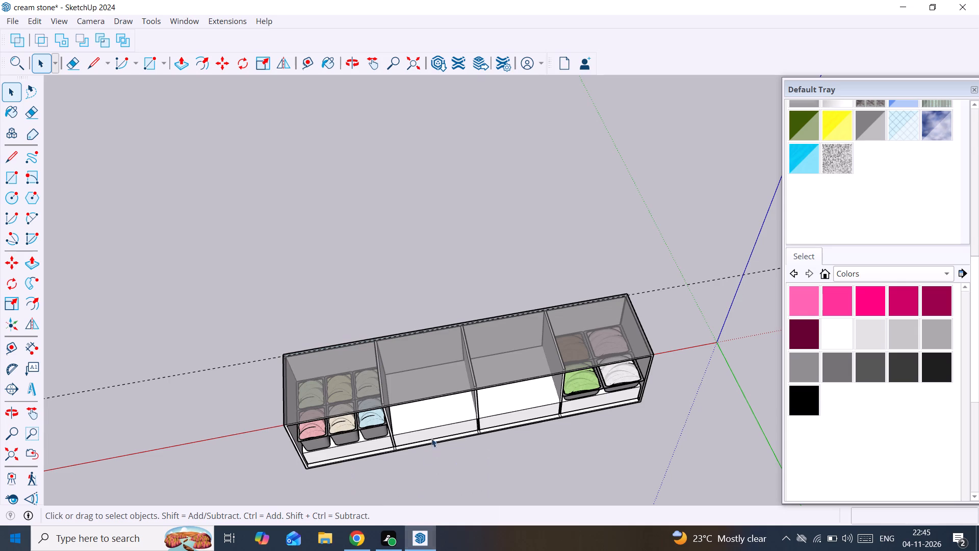
pyautogui.scroll(3, 335, 383)
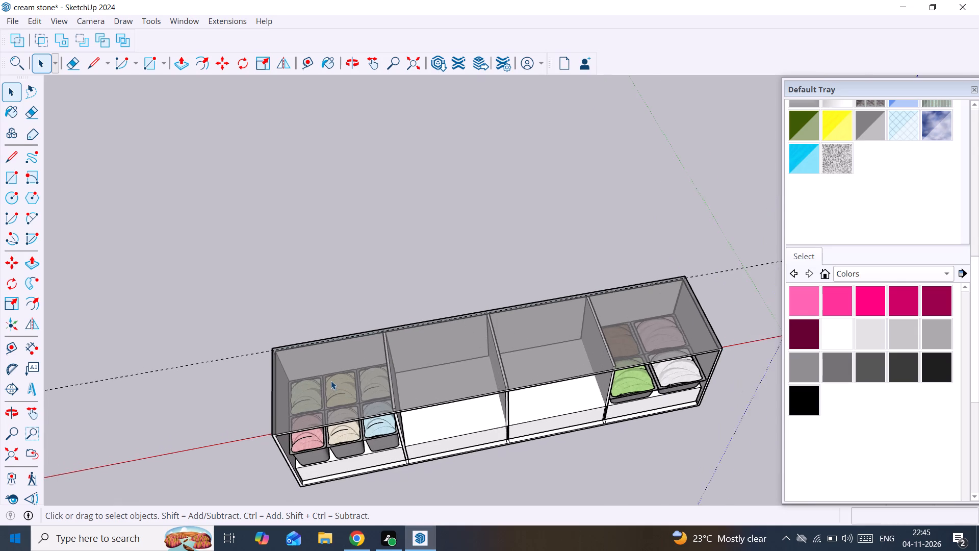
pyautogui.moveTo(326, 379); pyautogui.dragTo(298, 370, button='middle')
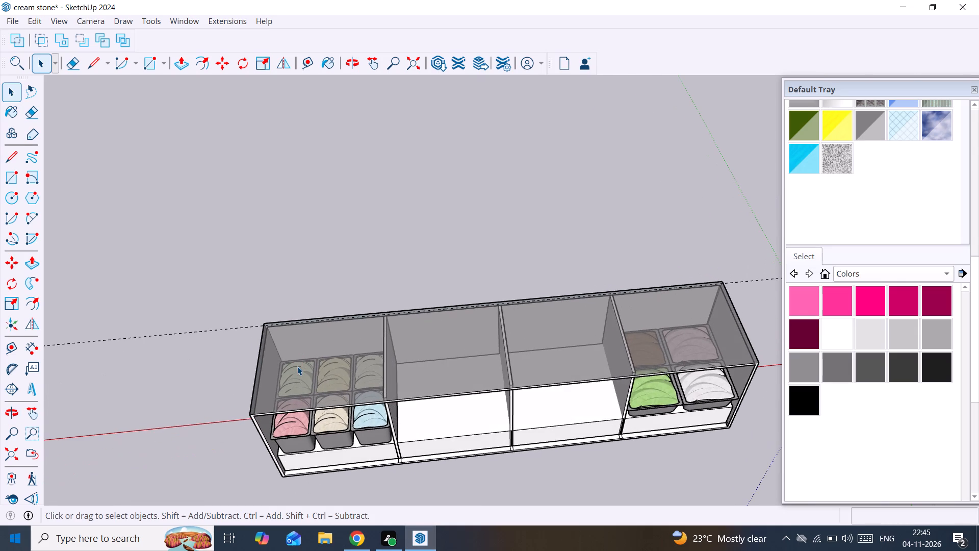
# Draw a rectangle about 11" by 10' lengthwise across the middle of the cabinet's glass top and make it a group.
pyautogui.scroll(-4, 297, 366)
pyautogui.moveTo(297, 366); pyautogui.dragTo(283, 400, button='middle')
pyautogui.press('r')
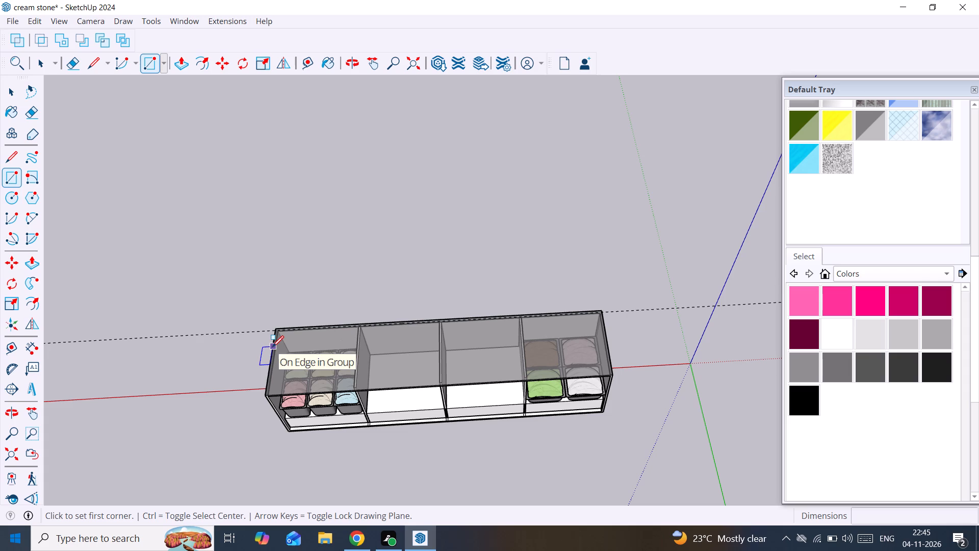
pyautogui.click(272, 349)
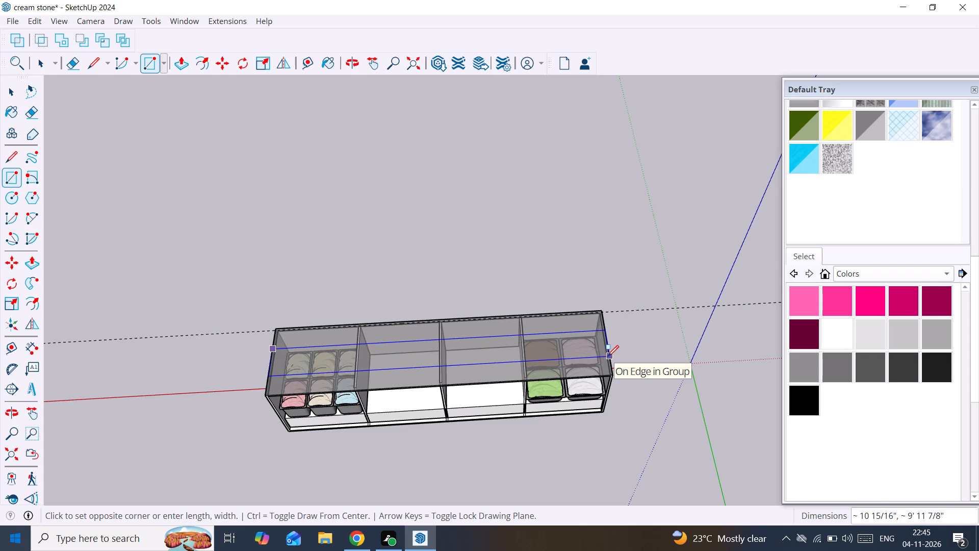
pyautogui.click(607, 357)
pyautogui.press('space')
pyautogui.tripleClick(582, 348)
pyautogui.rightClick(582, 348)
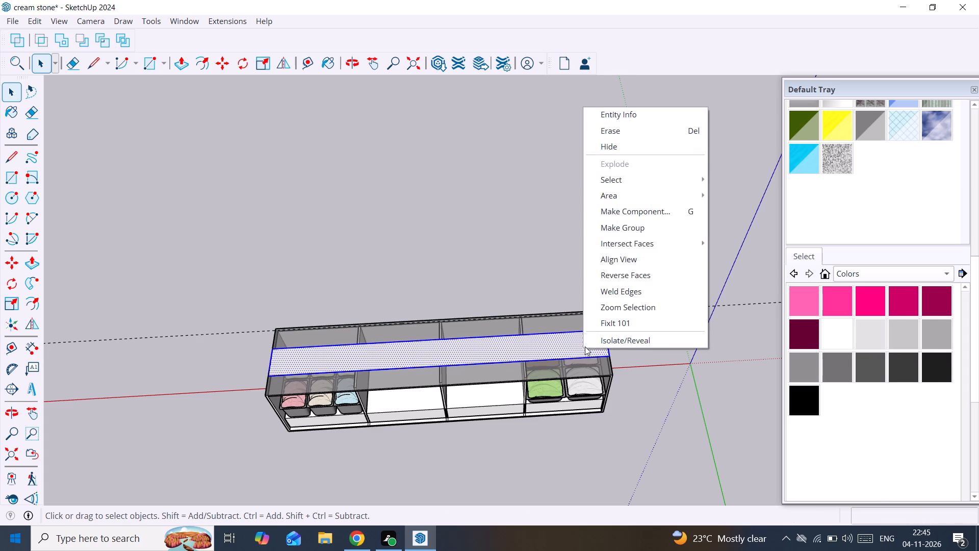
pyautogui.click(630, 239)
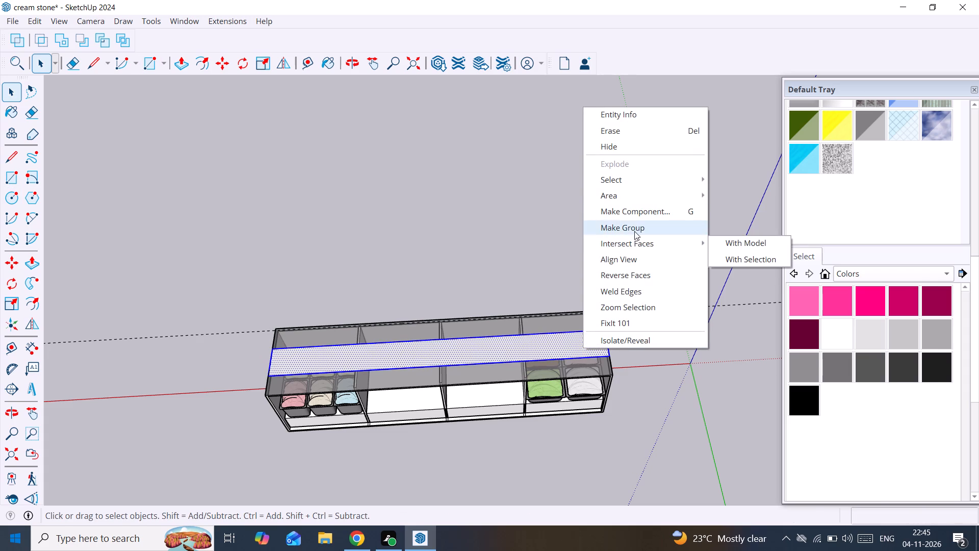
pyautogui.click(634, 231)
# Extrude the grouped strip's face 18 mm with Push/Pull and leave the group.
pyautogui.tripleClick(586, 345)
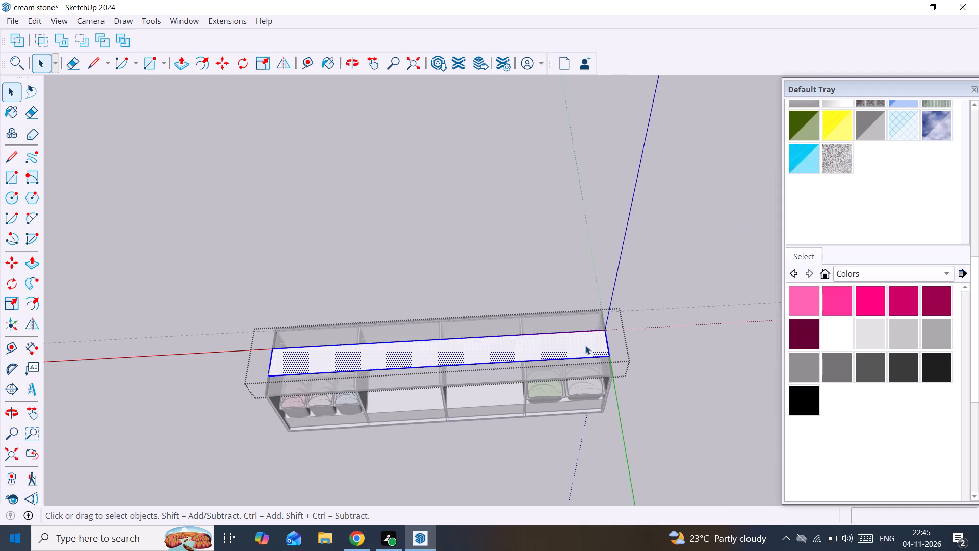
pyautogui.press('p')
pyautogui.click(585, 345)
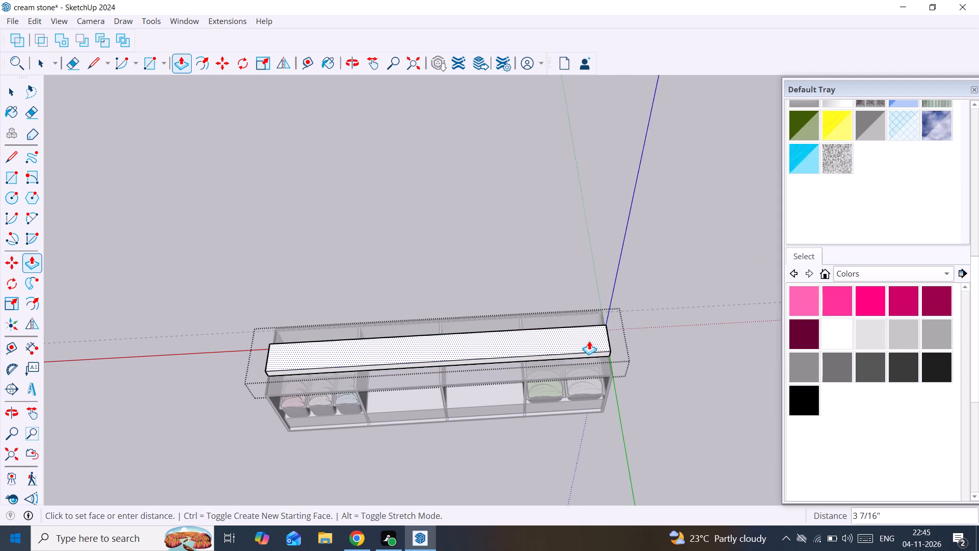
pyautogui.write('18mm')
pyautogui.press('Return')
pyautogui.press('space')
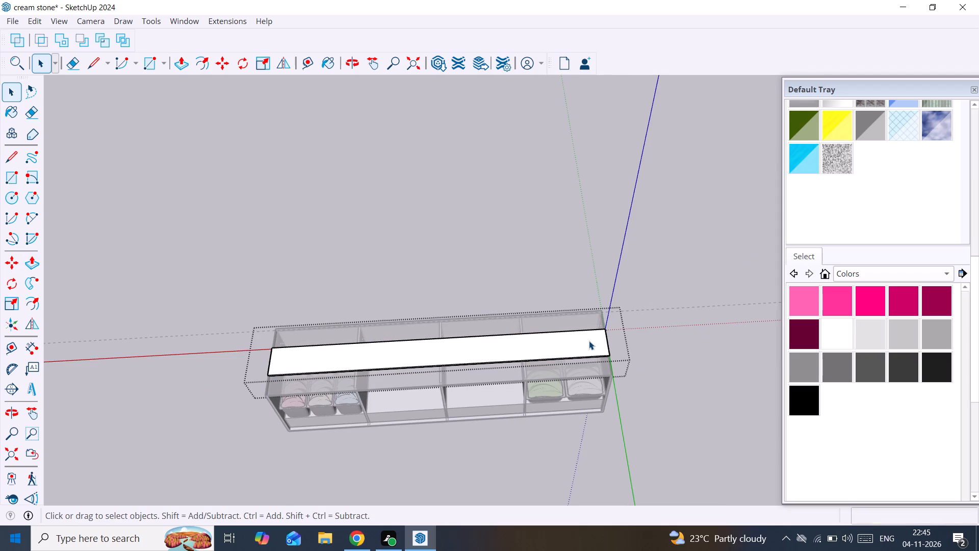
pyautogui.click(604, 183)
# Paint the new top strip with the translucent grey glass material.
pyautogui.click(878, 119)
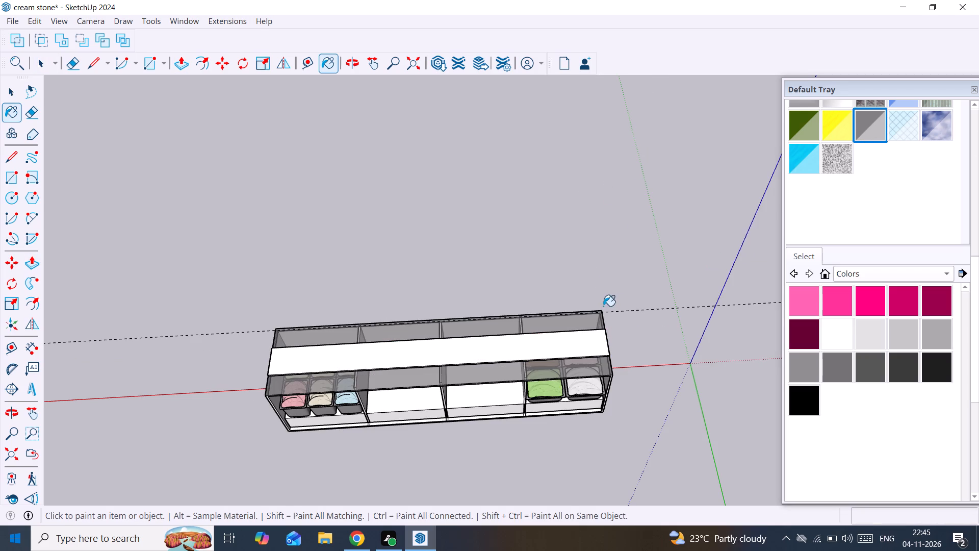
pyautogui.click(541, 351)
pyautogui.press('space')
# Move the glass strip 1' straight up above the cabinet top.
pyautogui.scroll(1, 289, 362)
pyautogui.moveTo(289, 364); pyautogui.dragTo(473, 339, button='middle')
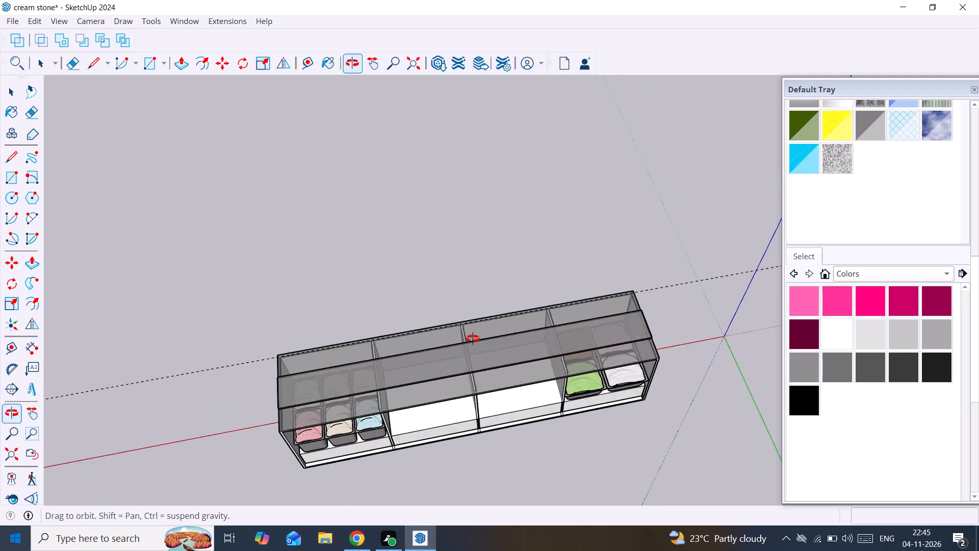
pyautogui.moveTo(473, 339); pyautogui.dragTo(530, 313, button='middle')
pyautogui.scroll(2, 452, 432)
pyautogui.moveTo(451, 430); pyautogui.dragTo(442, 331, button='middle')
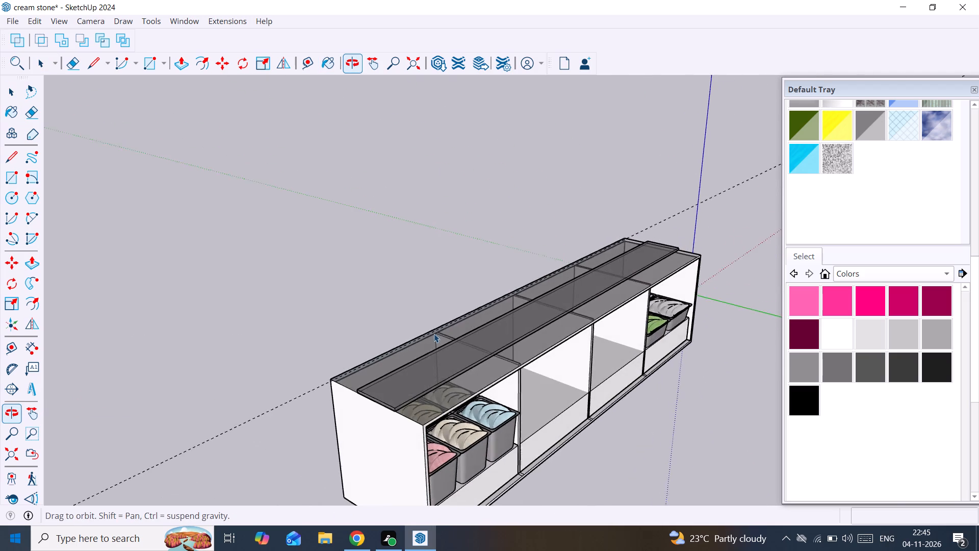
pyautogui.scroll(4, 399, 393)
pyautogui.press('m')
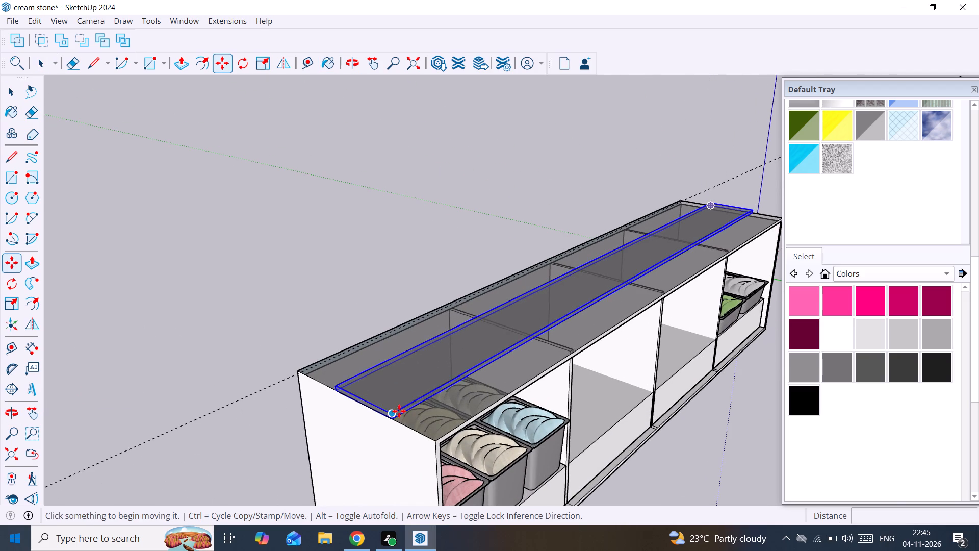
pyautogui.click(392, 412)
pyautogui.press('Up')
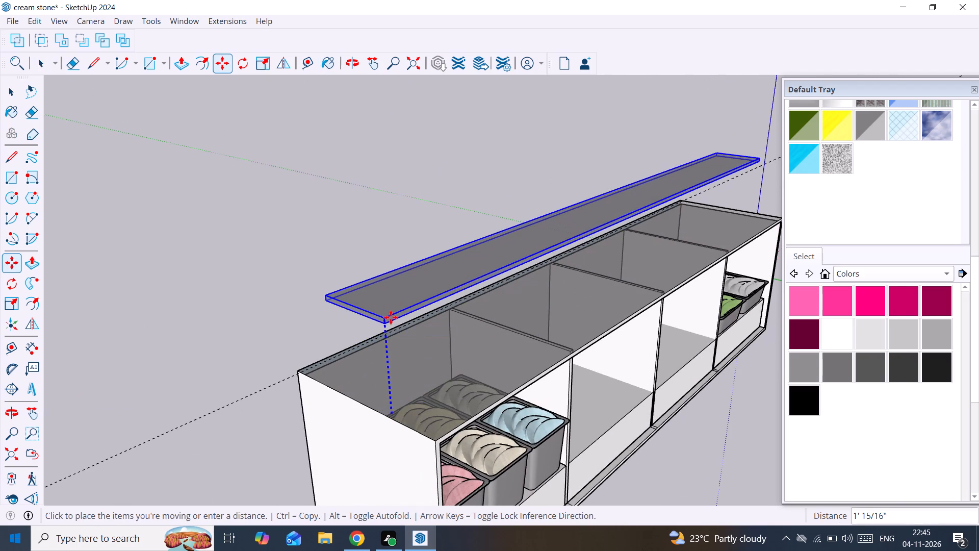
pyautogui.scroll(-9, 398, 228)
pyautogui.moveTo(398, 227); pyautogui.dragTo(304, 219, button='middle')
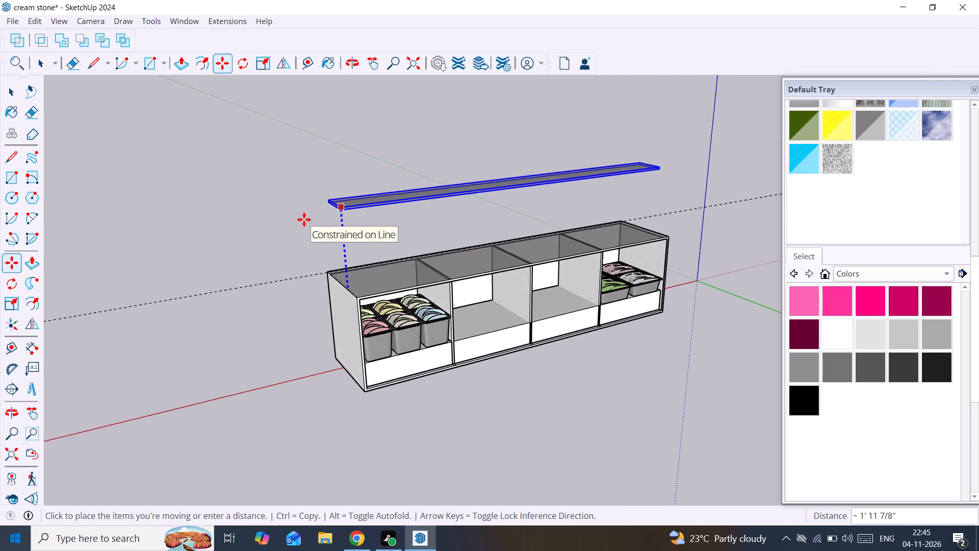
pyautogui.write("1'")
pyautogui.press('Return')
pyautogui.press('space')
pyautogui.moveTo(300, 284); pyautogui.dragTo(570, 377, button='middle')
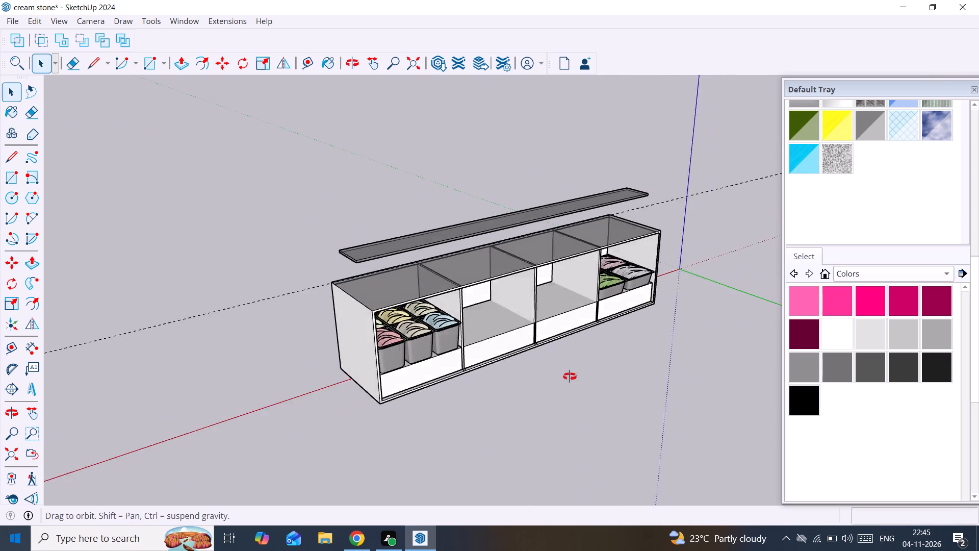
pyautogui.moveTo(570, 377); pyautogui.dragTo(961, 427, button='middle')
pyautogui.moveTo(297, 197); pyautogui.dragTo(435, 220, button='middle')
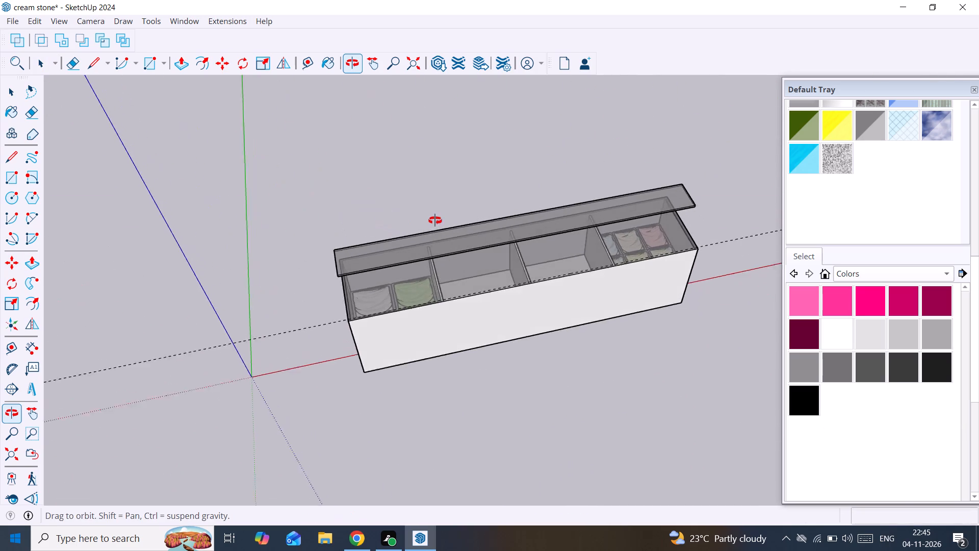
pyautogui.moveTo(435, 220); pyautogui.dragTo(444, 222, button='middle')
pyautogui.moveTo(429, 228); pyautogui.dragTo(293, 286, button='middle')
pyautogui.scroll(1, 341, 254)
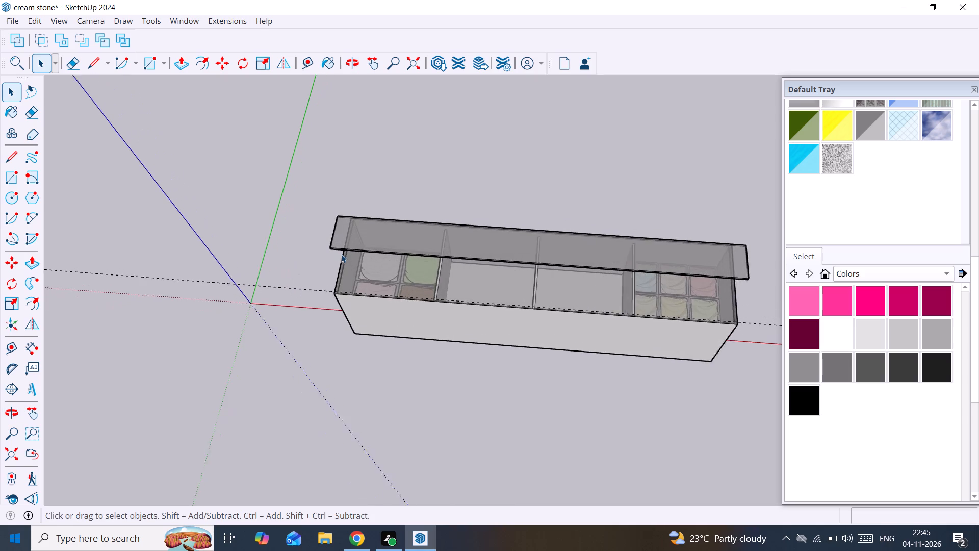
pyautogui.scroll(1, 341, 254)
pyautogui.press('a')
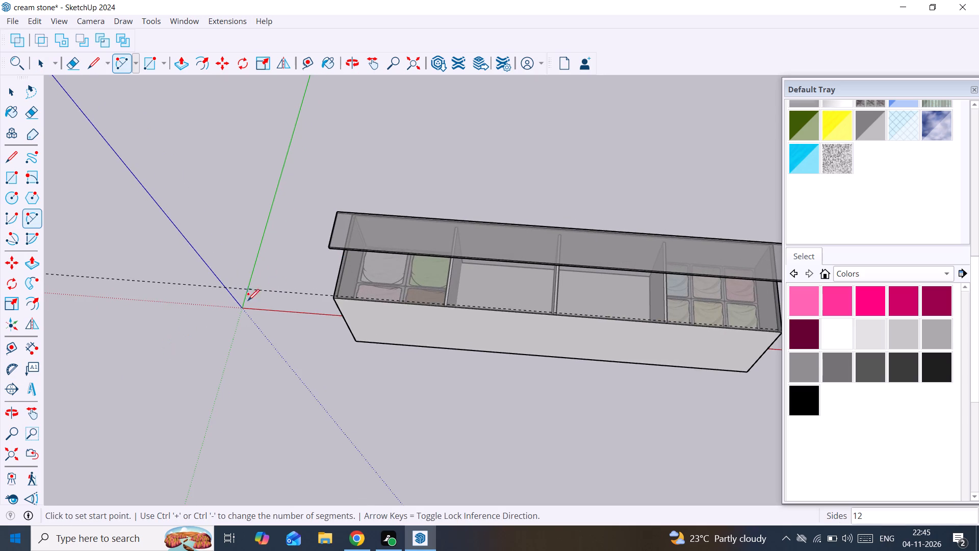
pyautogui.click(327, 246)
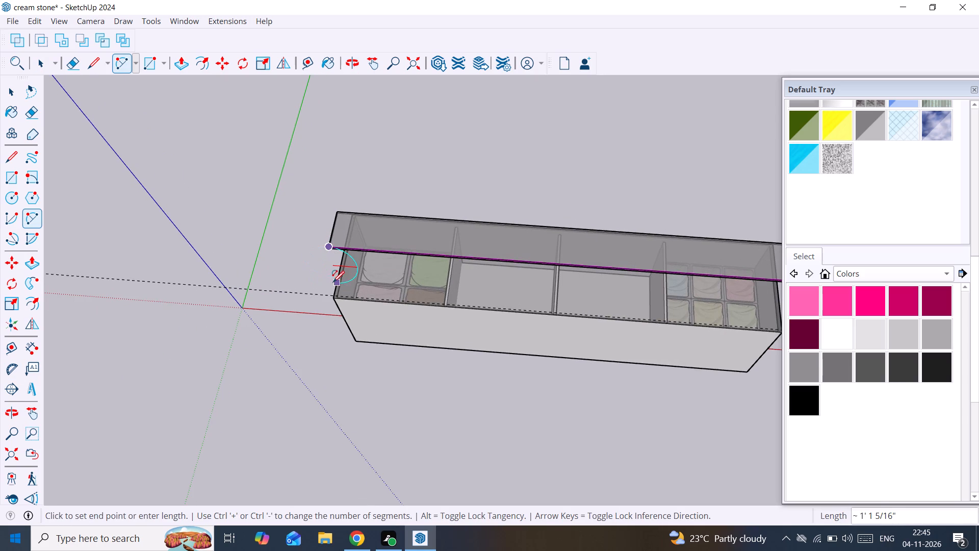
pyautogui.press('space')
# Check the 3D Warehouse display's curved glass, and draw a matching arc from the raised strip's end corner to the cabinet's closed-side top corner, bulging about 2 1/16".
pyautogui.click(354, 545)
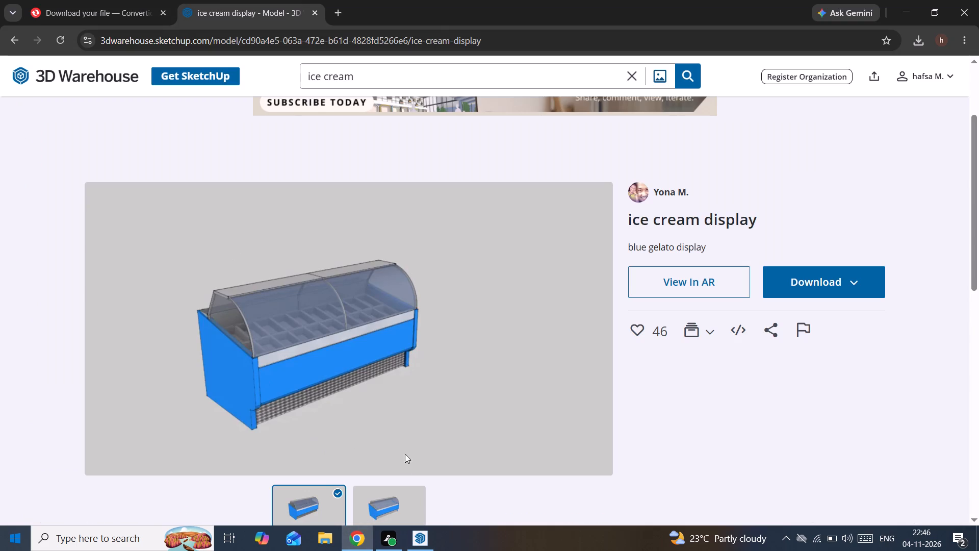
pyautogui.click(420, 540)
pyautogui.moveTo(331, 383); pyautogui.dragTo(713, 215, button='middle')
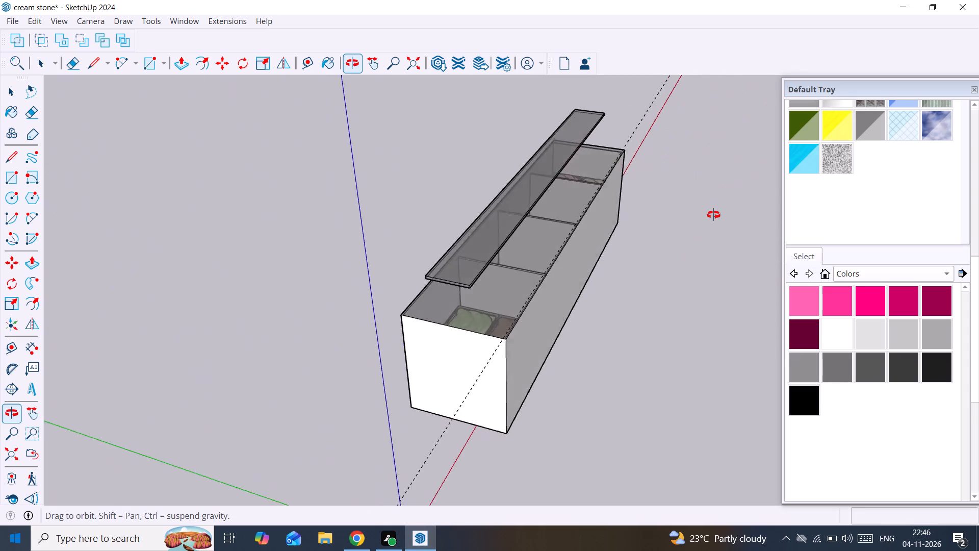
pyautogui.moveTo(713, 215); pyautogui.dragTo(733, 248, button='middle')
pyautogui.press('a')
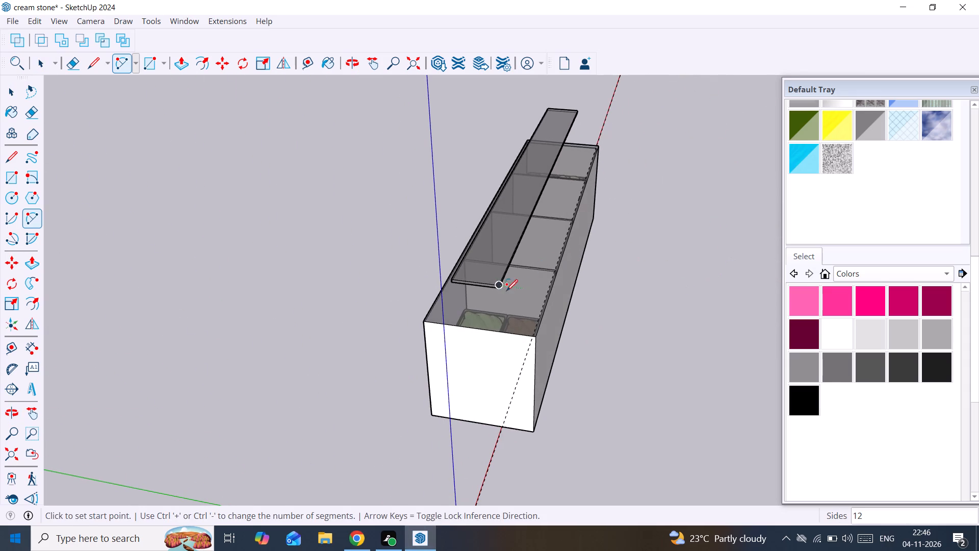
pyautogui.scroll(7, 499, 284)
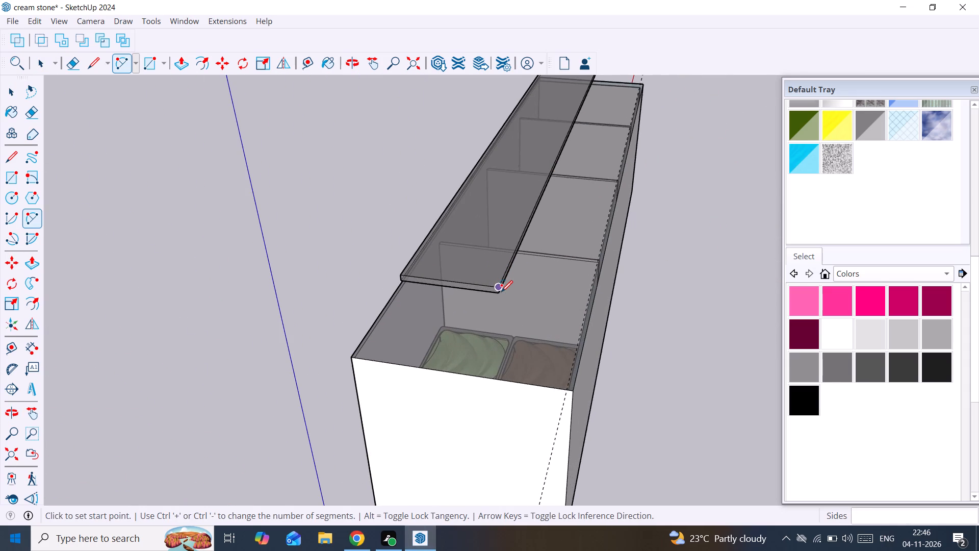
pyautogui.scroll(3, 501, 292)
pyautogui.moveTo(501, 292); pyautogui.dragTo(526, 259, button='middle')
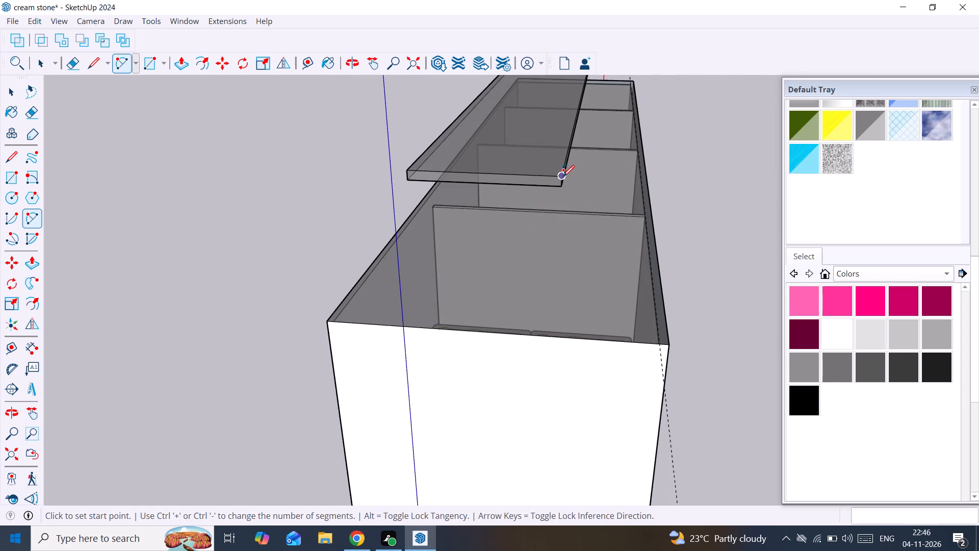
pyautogui.click(563, 177)
pyautogui.click(668, 346)
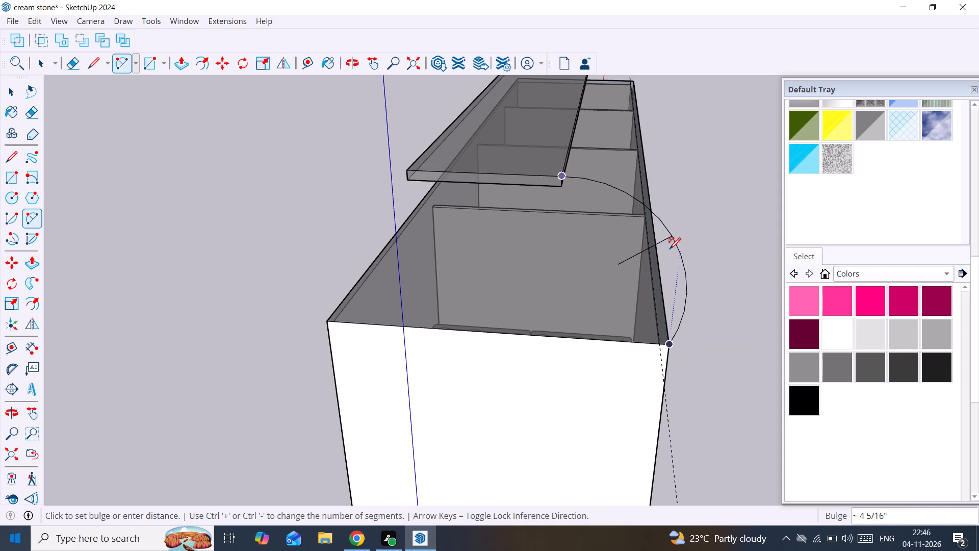
pyautogui.moveTo(663, 252); pyautogui.dragTo(744, 261, button='middle')
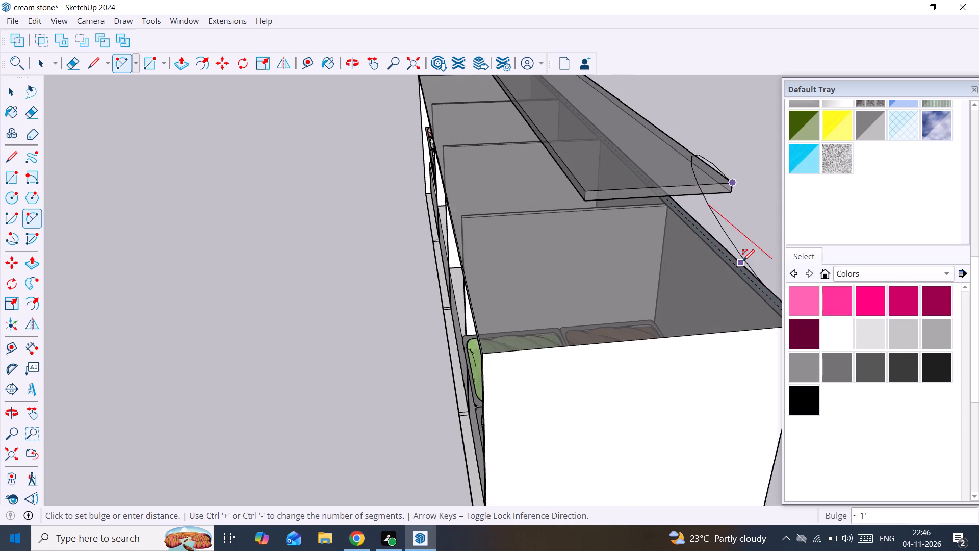
pyautogui.scroll(-8, 742, 261)
pyautogui.moveTo(713, 235); pyautogui.dragTo(458, 260, button='middle')
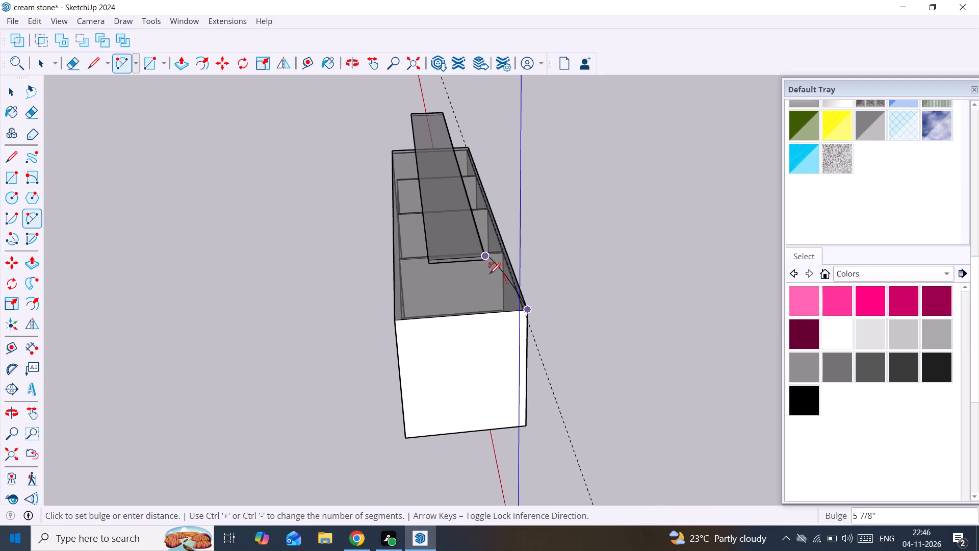
pyautogui.moveTo(516, 270); pyautogui.dragTo(603, 251, button='middle')
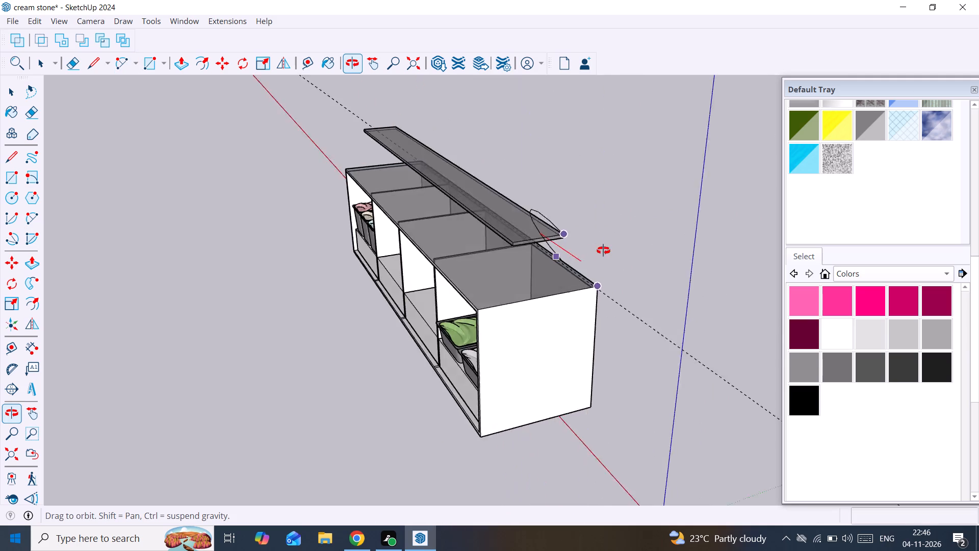
pyautogui.moveTo(603, 251); pyautogui.dragTo(410, 278, button='middle')
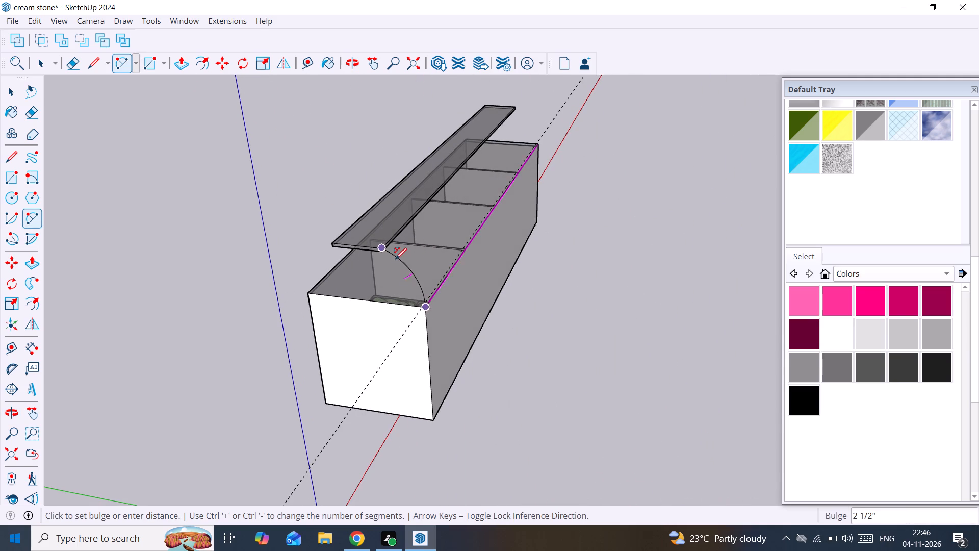
pyautogui.click(405, 263)
pyautogui.press('space')
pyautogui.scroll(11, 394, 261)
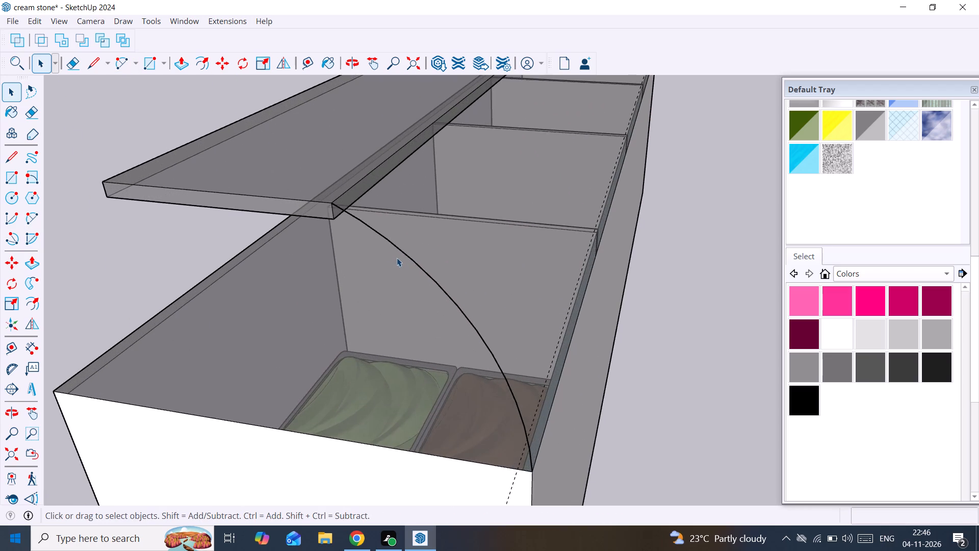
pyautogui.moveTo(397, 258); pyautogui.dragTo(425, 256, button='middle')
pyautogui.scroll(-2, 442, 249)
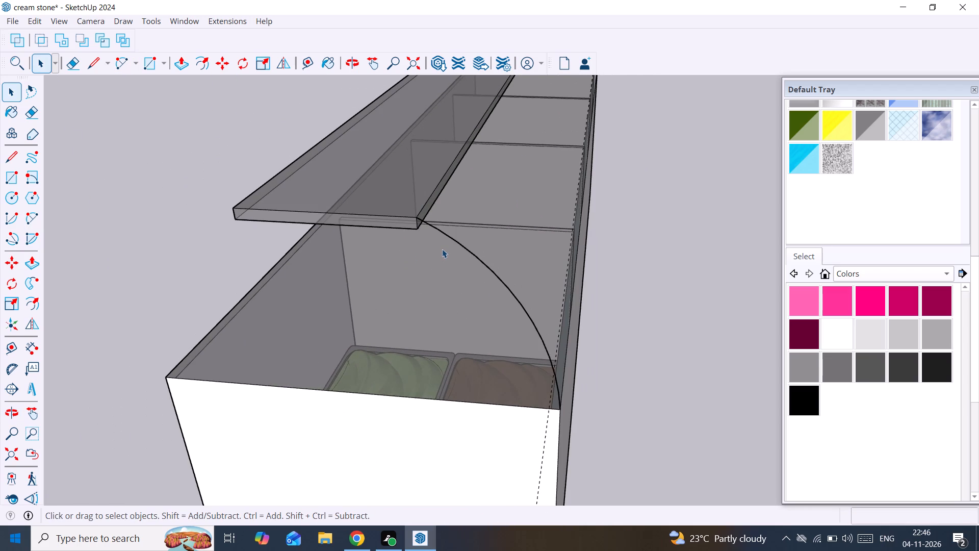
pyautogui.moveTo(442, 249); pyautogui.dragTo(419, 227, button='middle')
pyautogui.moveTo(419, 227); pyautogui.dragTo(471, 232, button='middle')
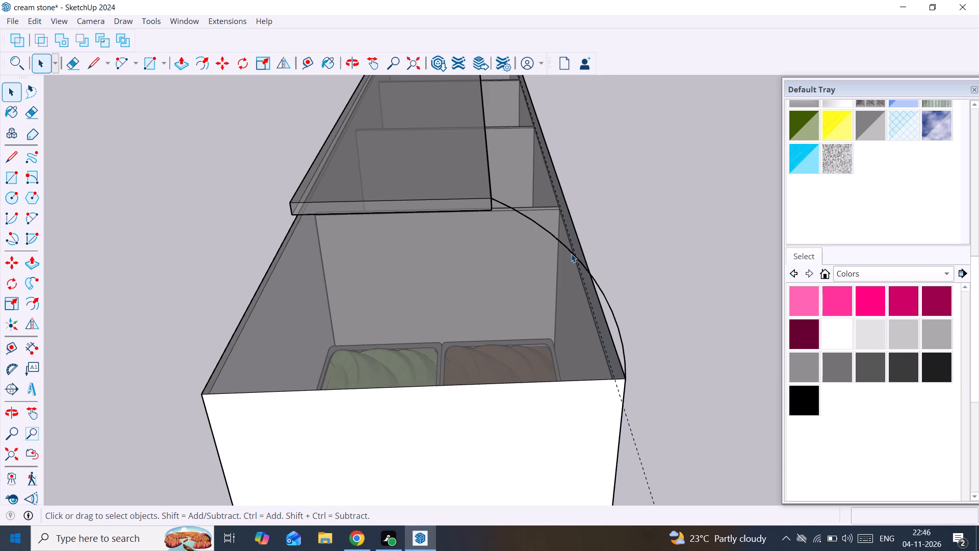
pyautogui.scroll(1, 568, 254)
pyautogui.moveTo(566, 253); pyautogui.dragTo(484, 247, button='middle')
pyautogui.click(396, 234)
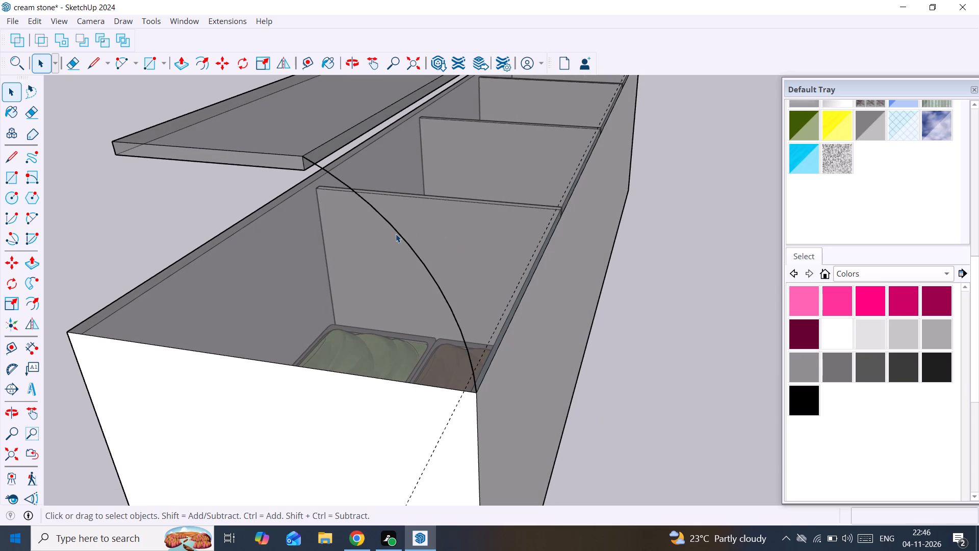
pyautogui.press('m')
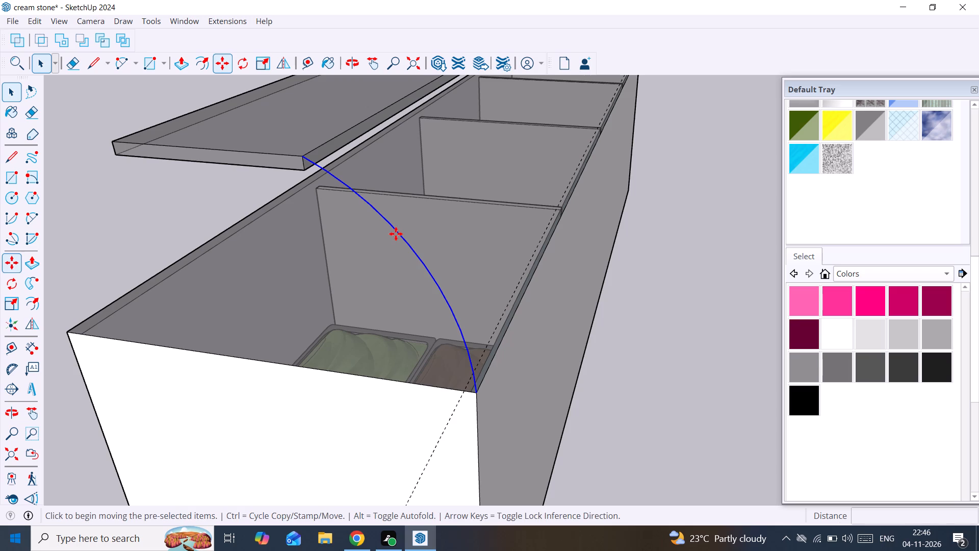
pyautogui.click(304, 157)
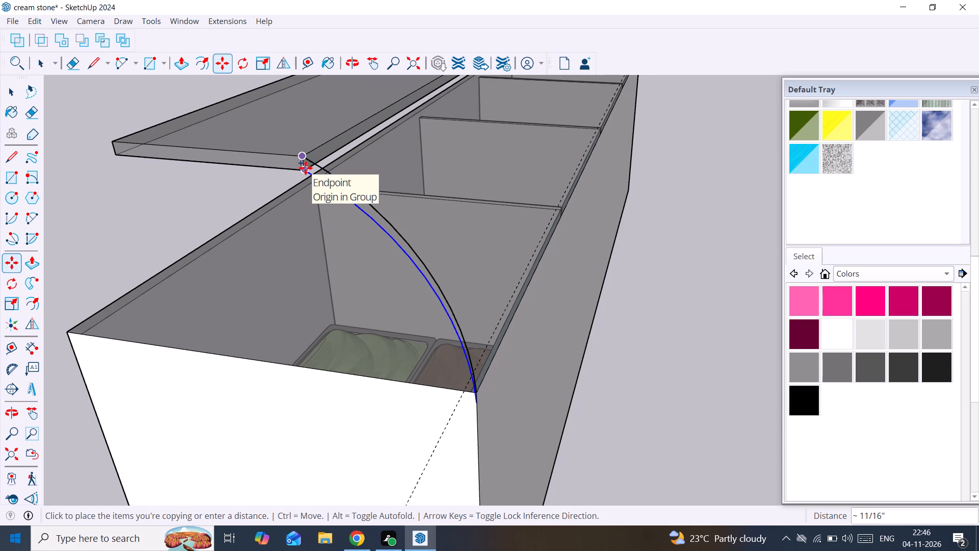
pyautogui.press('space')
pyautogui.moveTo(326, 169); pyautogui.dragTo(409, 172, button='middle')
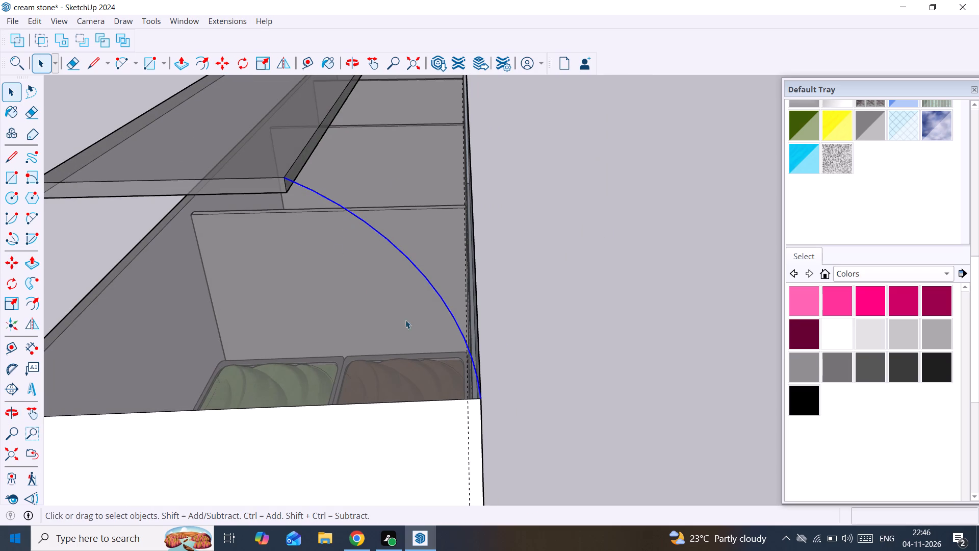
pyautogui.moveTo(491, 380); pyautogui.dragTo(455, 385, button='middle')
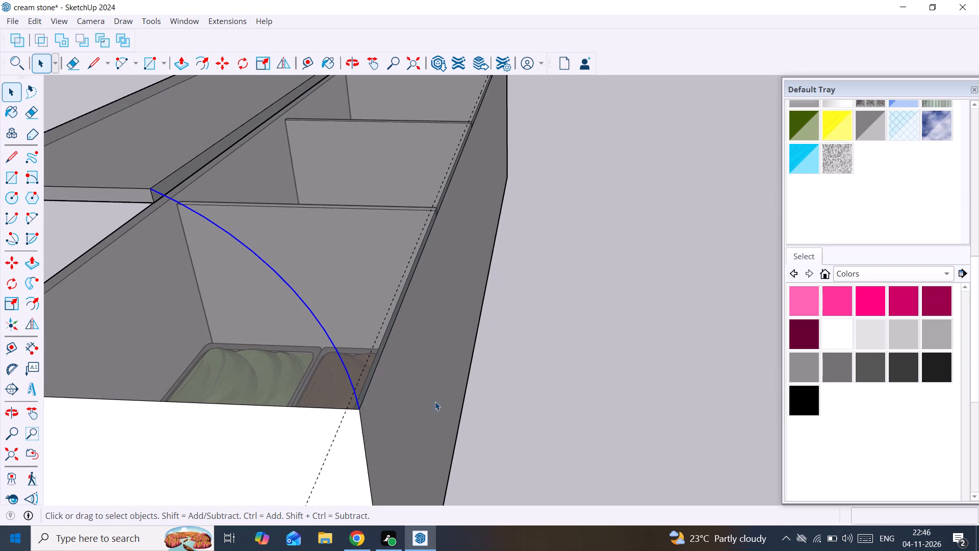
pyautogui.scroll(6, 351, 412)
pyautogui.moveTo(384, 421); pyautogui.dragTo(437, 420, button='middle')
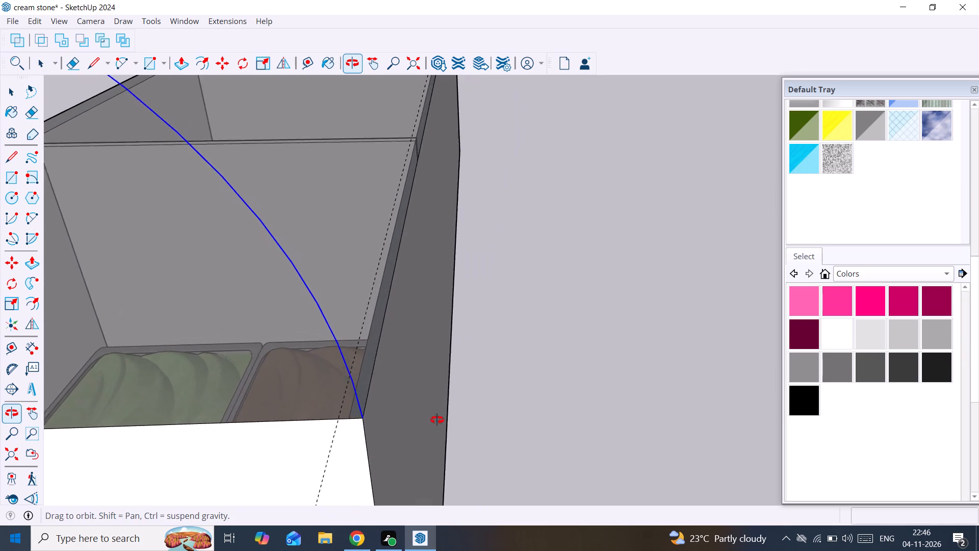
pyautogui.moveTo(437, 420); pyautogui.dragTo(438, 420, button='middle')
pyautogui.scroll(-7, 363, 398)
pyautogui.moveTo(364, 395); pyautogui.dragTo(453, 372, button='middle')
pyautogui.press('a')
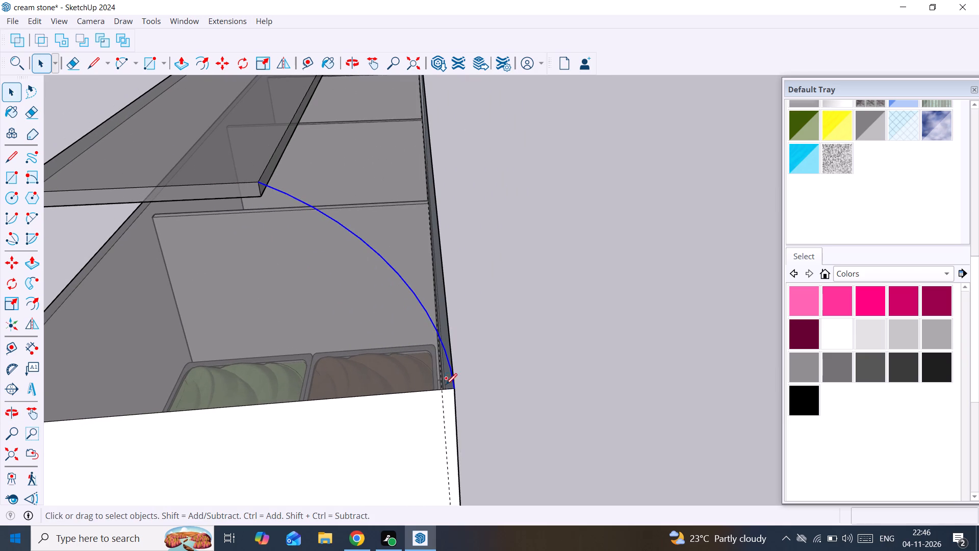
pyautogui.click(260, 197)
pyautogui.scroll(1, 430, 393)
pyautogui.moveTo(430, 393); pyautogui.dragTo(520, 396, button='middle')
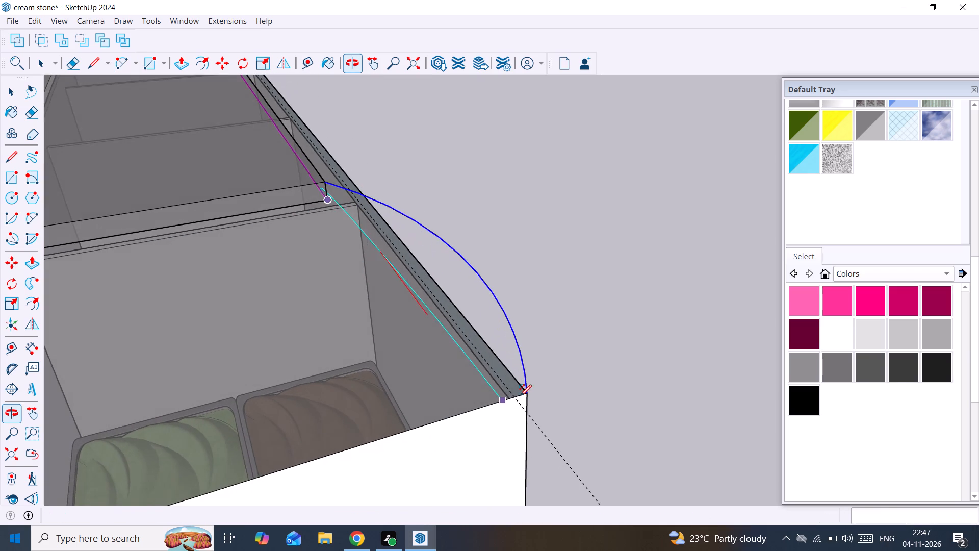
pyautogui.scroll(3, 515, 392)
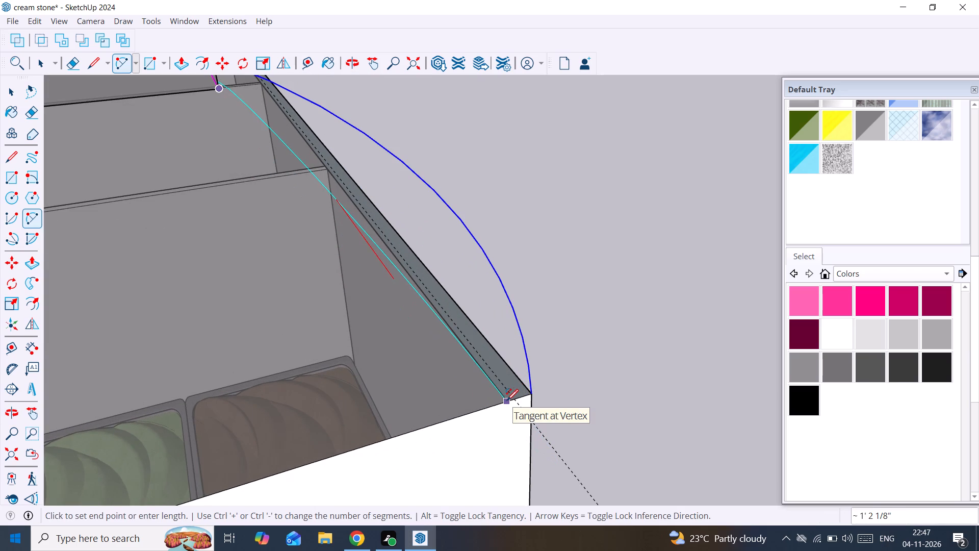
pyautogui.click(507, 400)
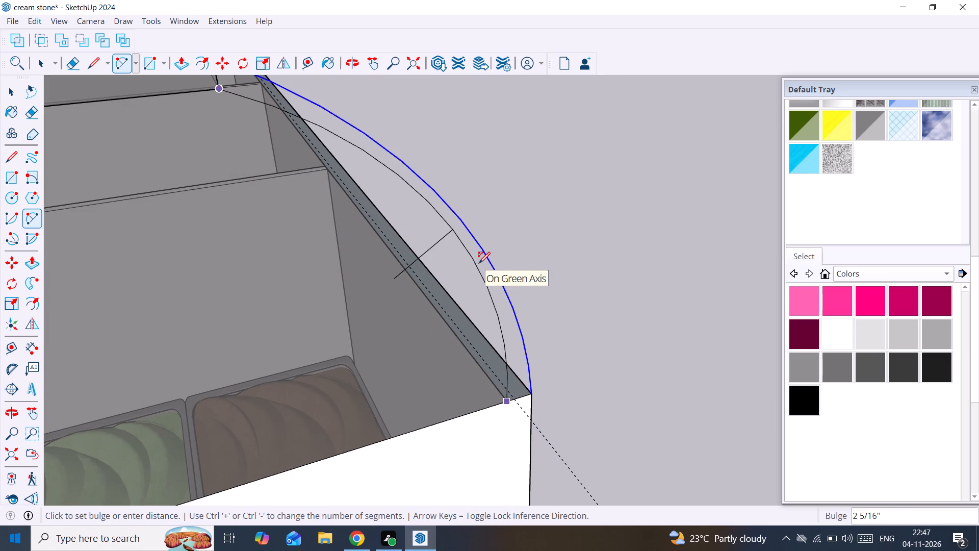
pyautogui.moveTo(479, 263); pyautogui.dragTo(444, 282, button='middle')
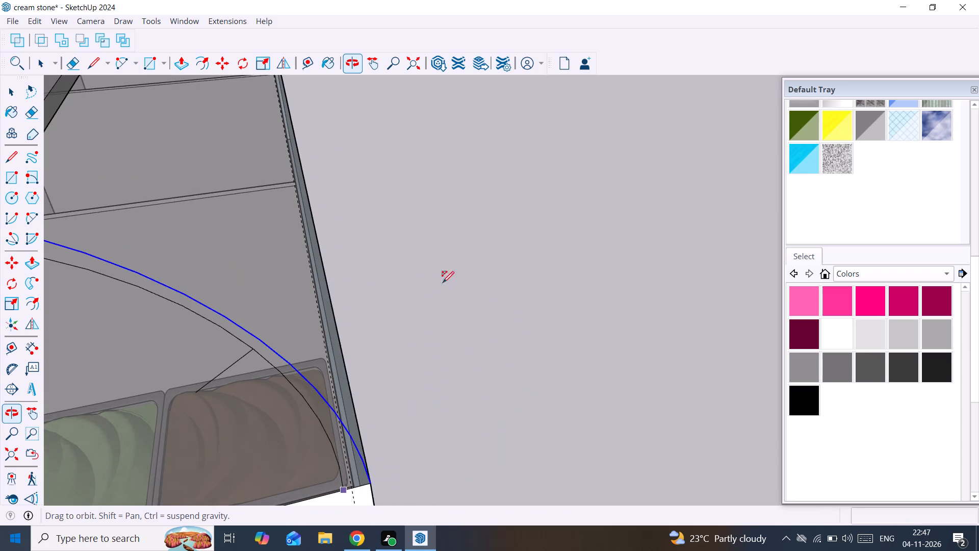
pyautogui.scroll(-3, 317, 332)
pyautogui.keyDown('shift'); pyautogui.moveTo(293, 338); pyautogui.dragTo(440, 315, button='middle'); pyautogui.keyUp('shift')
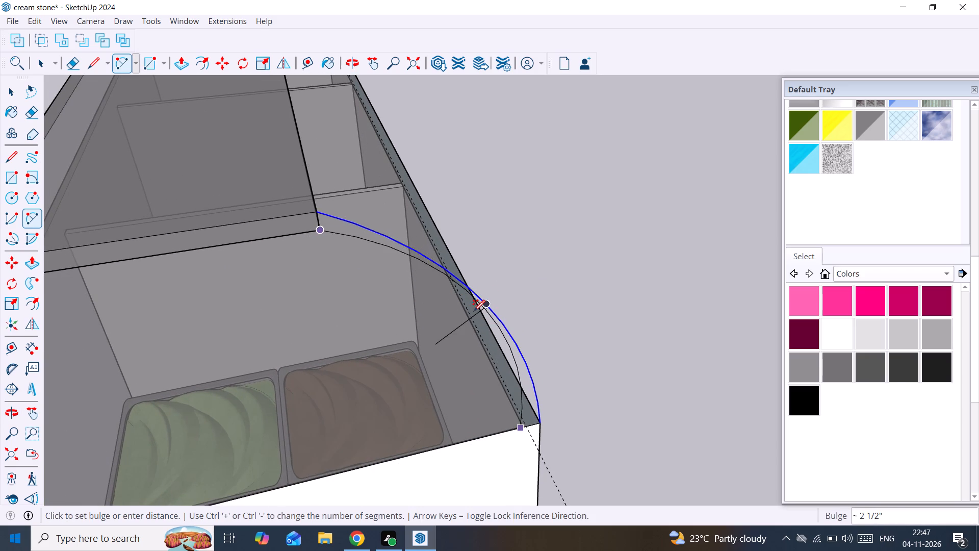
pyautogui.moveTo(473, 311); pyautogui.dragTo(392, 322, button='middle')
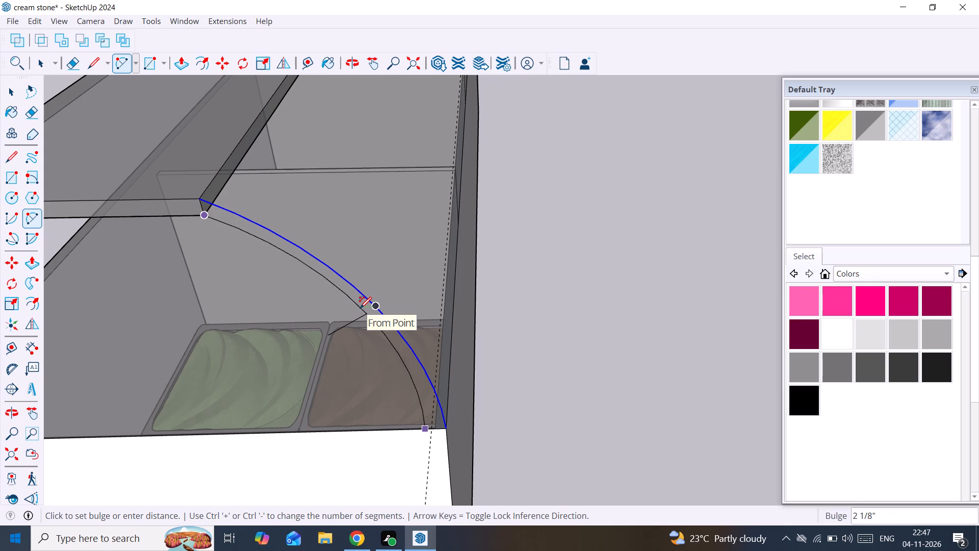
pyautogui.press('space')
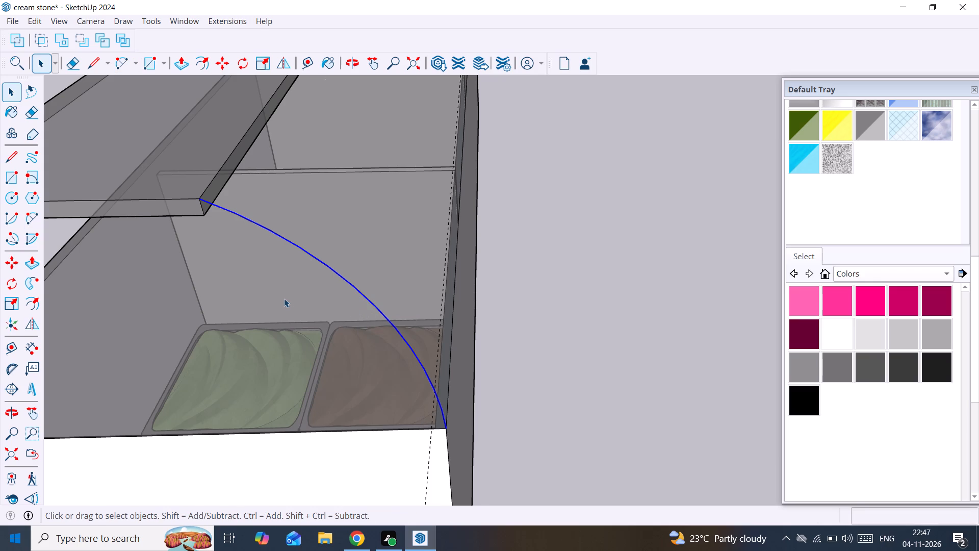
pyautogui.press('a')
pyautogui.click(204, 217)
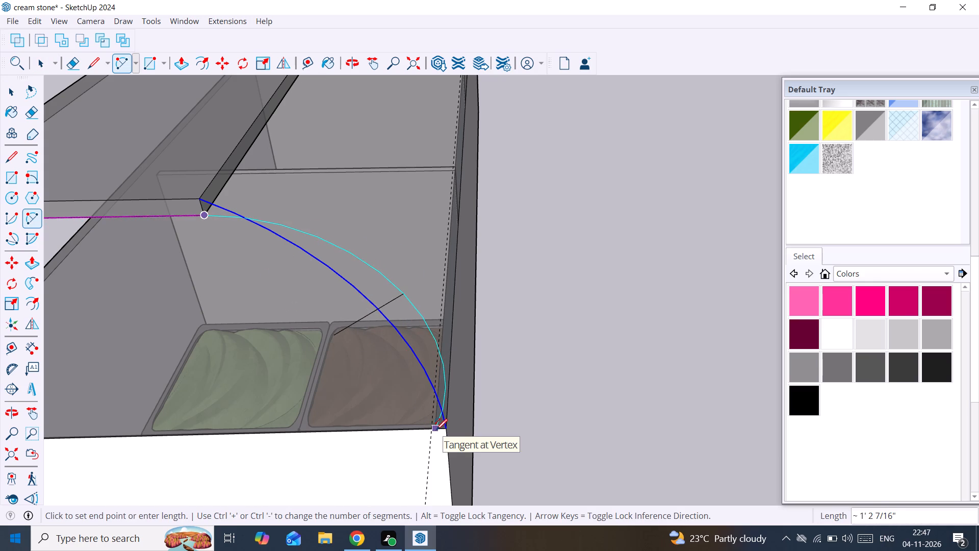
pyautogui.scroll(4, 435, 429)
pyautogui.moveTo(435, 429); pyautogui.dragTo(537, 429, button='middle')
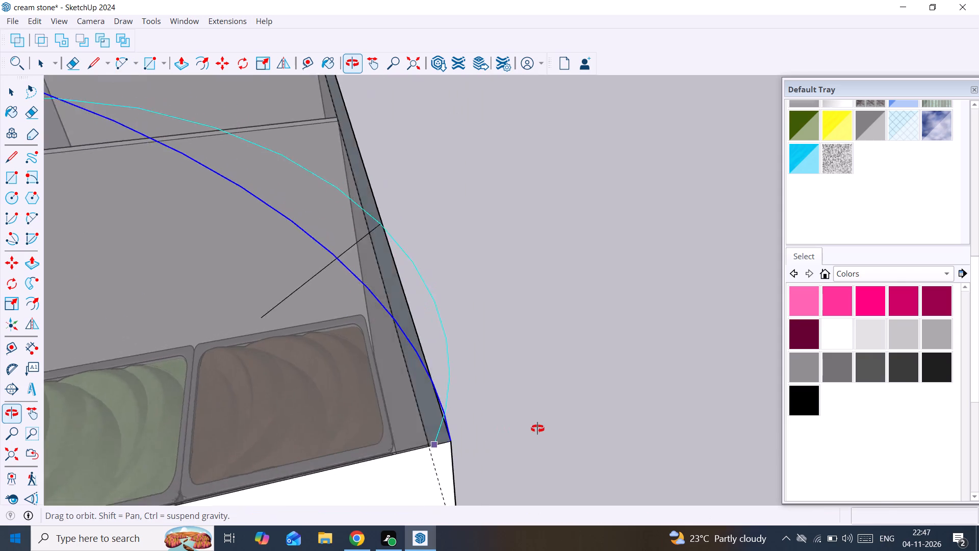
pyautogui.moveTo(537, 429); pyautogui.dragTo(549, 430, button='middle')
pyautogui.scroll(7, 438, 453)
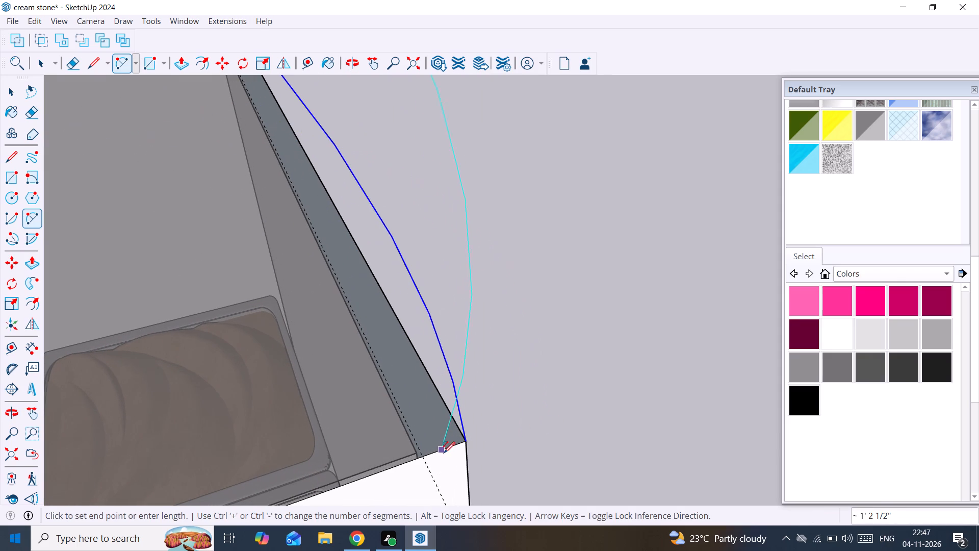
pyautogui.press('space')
# Place a guide 18 mm inward from the outer top edge of the cabinet's closed long side.
pyautogui.press('t')
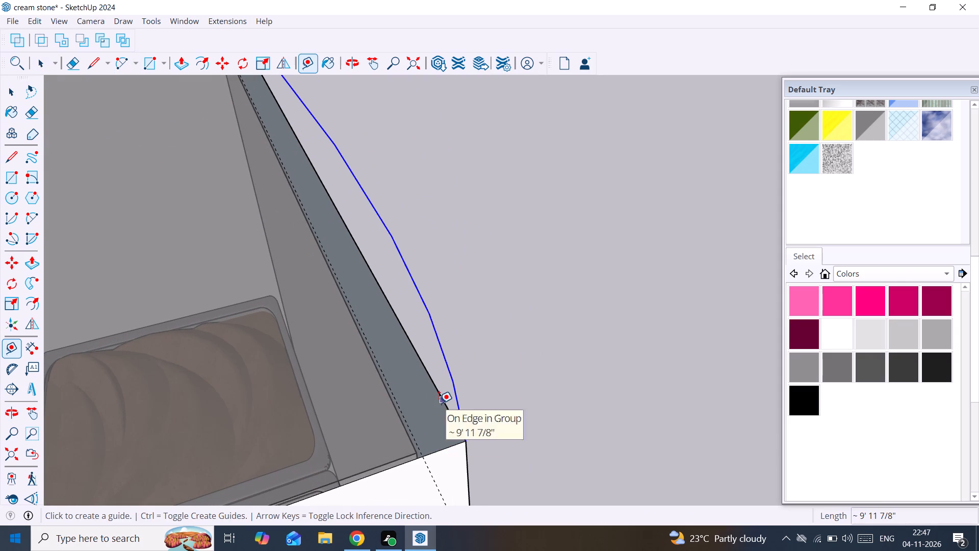
pyautogui.click(441, 401)
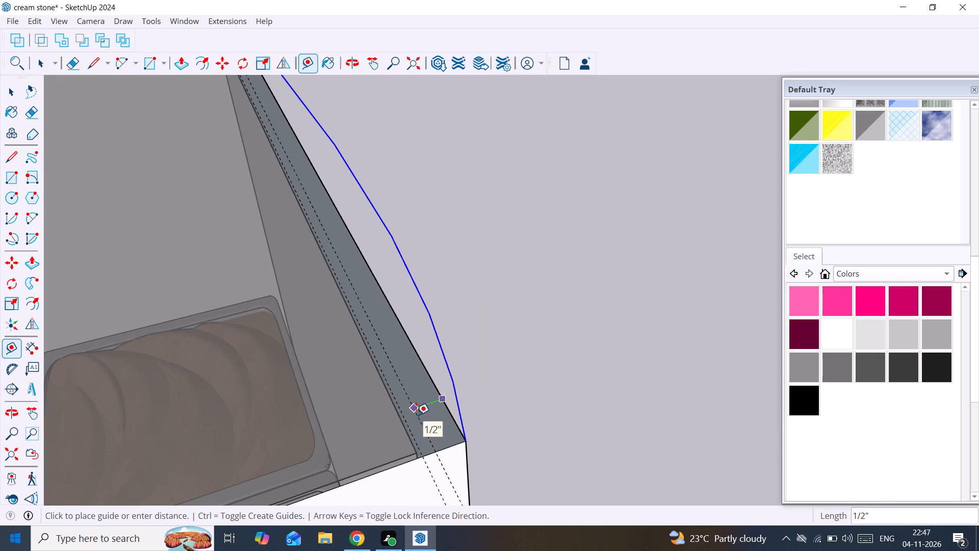
pyautogui.write('18mm')
pyautogui.press('Return')
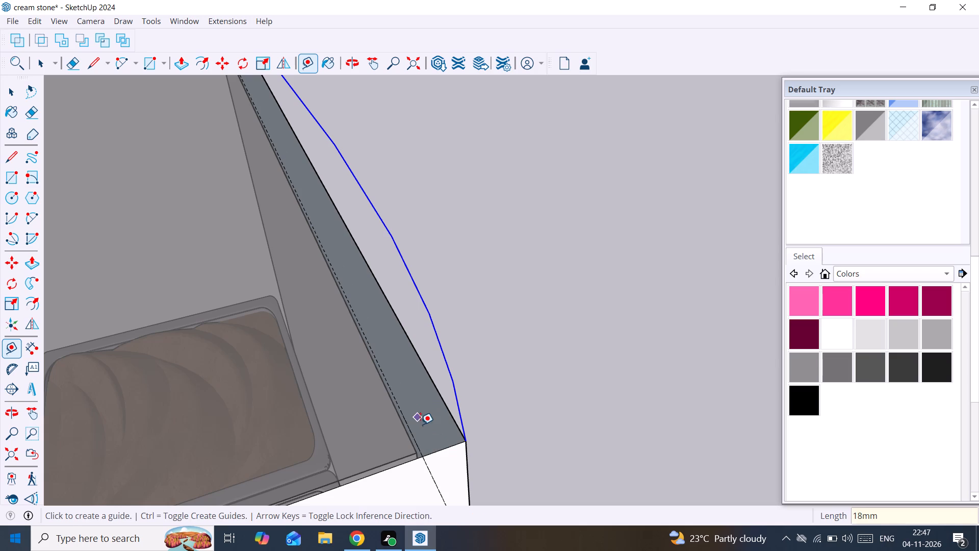
pyautogui.press('space')
# Draw an inner arc from the 18 mm guide at the cabinet's end edge to the strip's lower end corner, bulging about 1 15/16".
pyautogui.scroll(-6, 416, 423)
pyautogui.scroll(6, 417, 424)
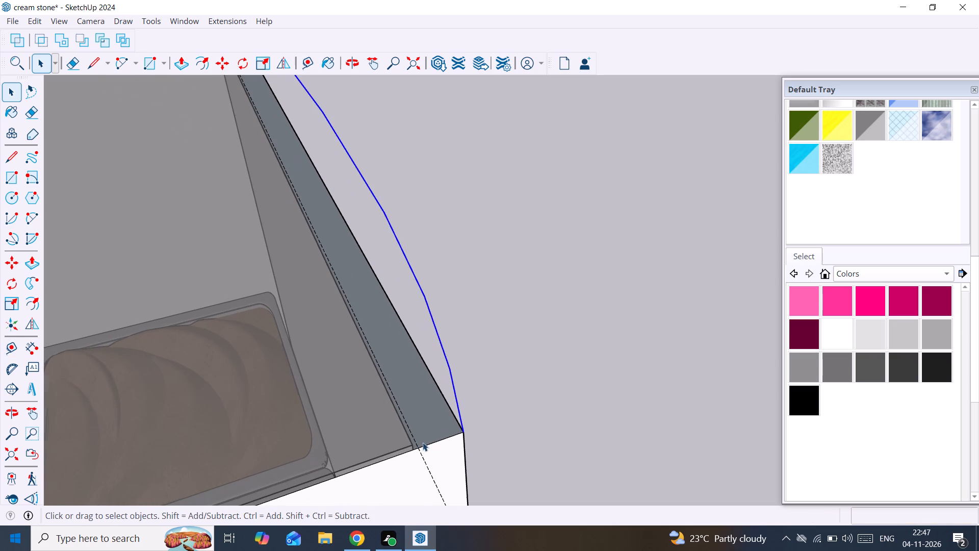
pyautogui.press('a')
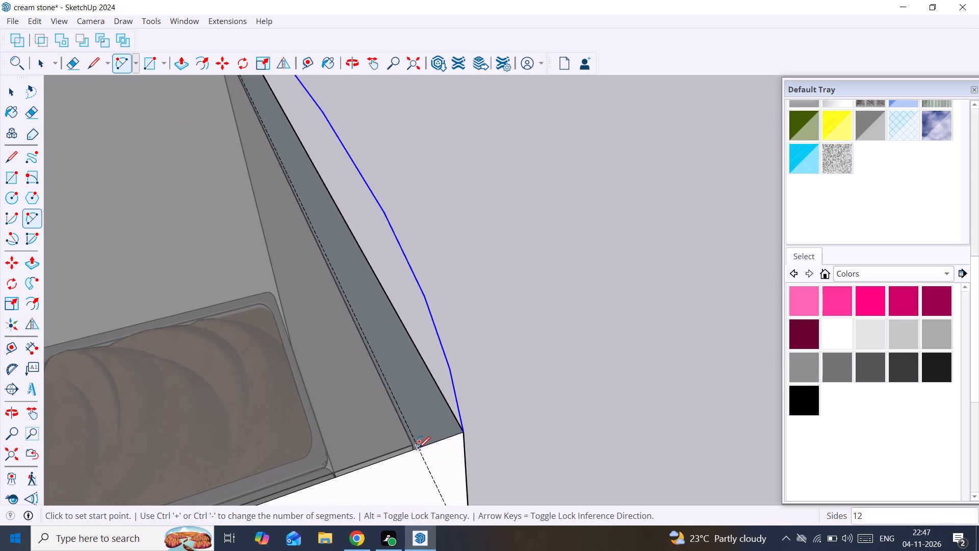
pyautogui.click(419, 448)
pyautogui.scroll(-14, 368, 373)
pyautogui.moveTo(369, 372); pyautogui.dragTo(573, 392, button='middle')
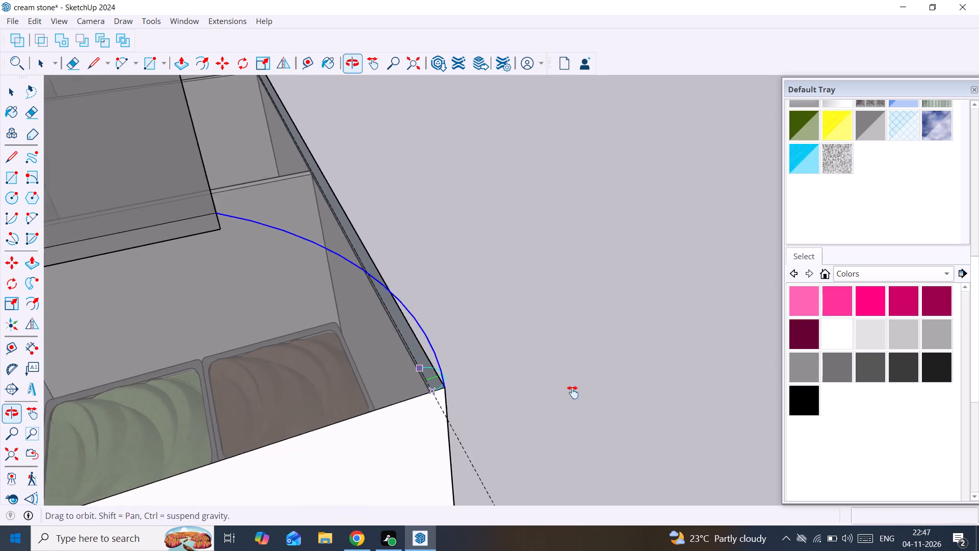
pyautogui.moveTo(573, 392); pyautogui.dragTo(584, 399, button='middle')
pyautogui.scroll(2, 468, 279)
pyautogui.click(451, 270)
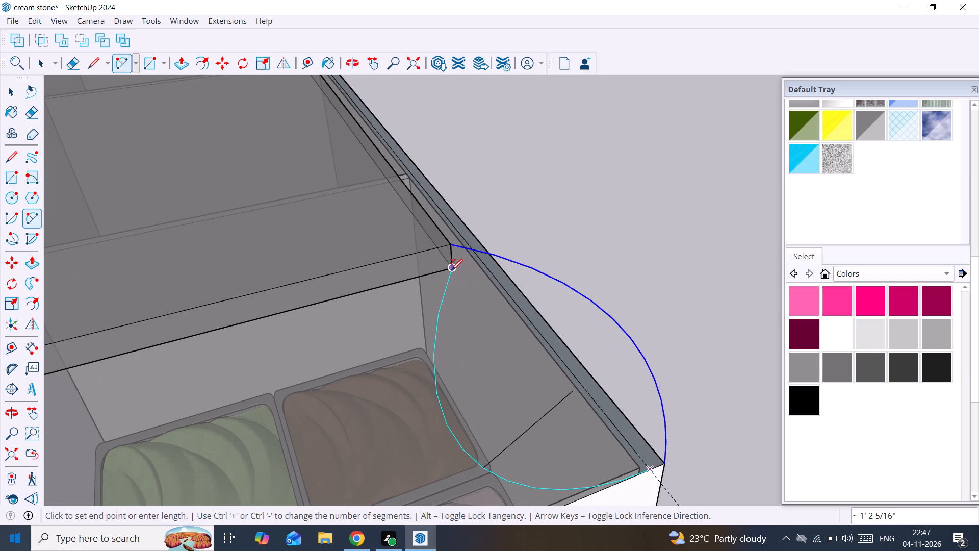
pyautogui.moveTo(546, 300); pyautogui.dragTo(368, 282, button='middle')
pyautogui.scroll(2, 327, 265)
pyautogui.moveTo(330, 267); pyautogui.dragTo(369, 269, button='middle')
pyautogui.scroll(-2, 369, 269)
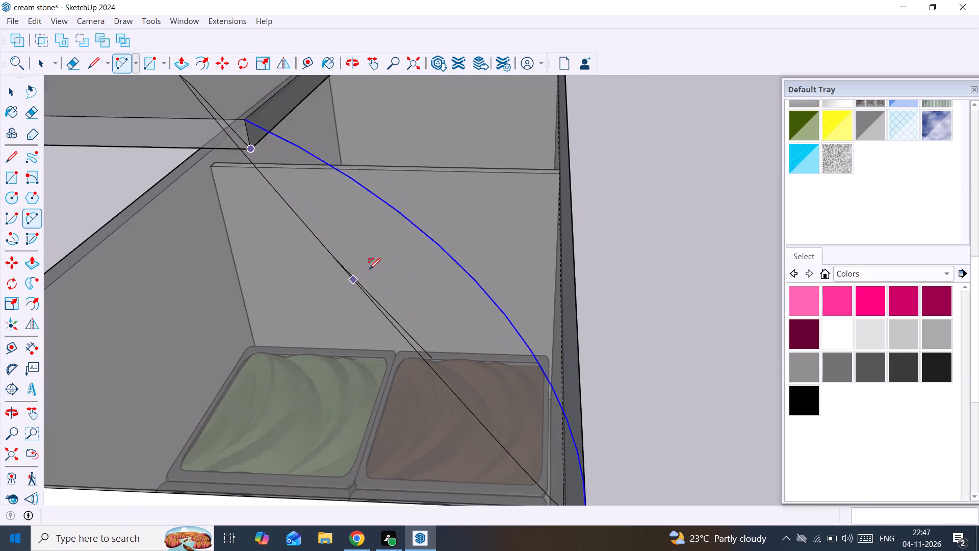
pyautogui.scroll(-5, 369, 269)
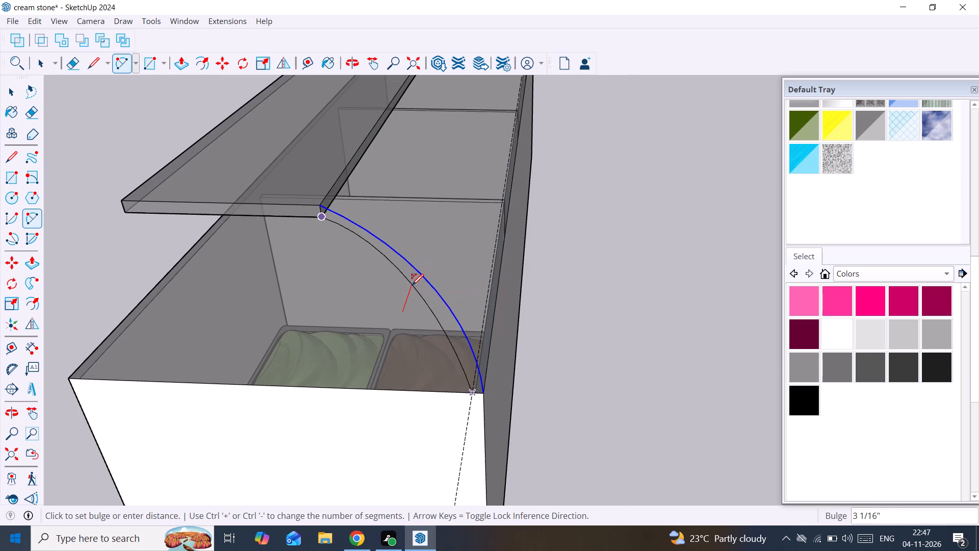
pyautogui.moveTo(412, 285); pyautogui.dragTo(512, 280, button='middle')
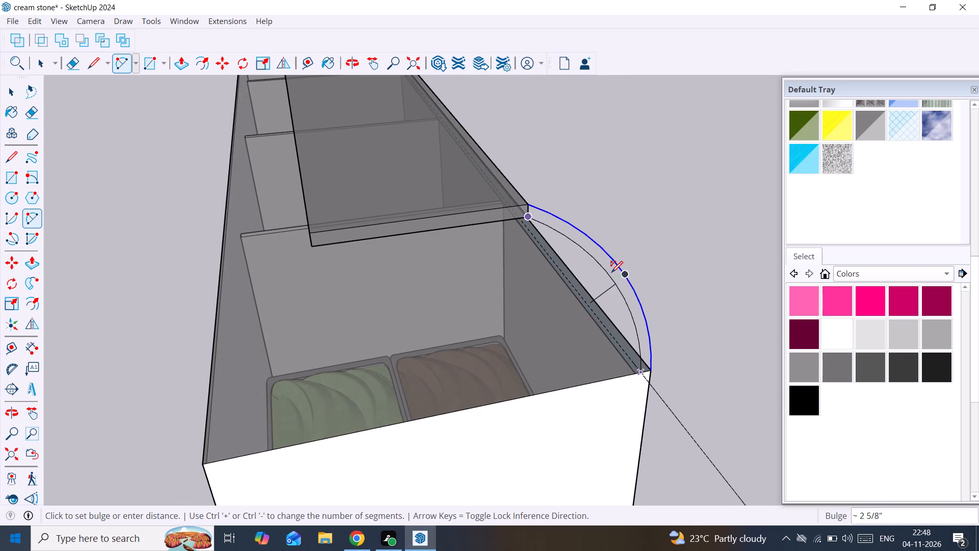
pyautogui.scroll(3, 610, 272)
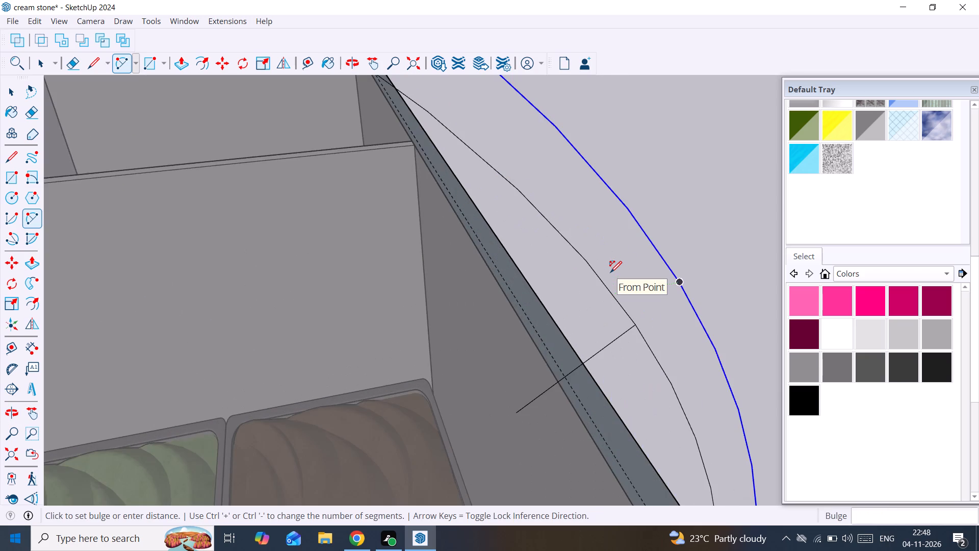
pyautogui.scroll(-3, 610, 272)
pyautogui.moveTo(609, 273); pyautogui.dragTo(587, 280, button='middle')
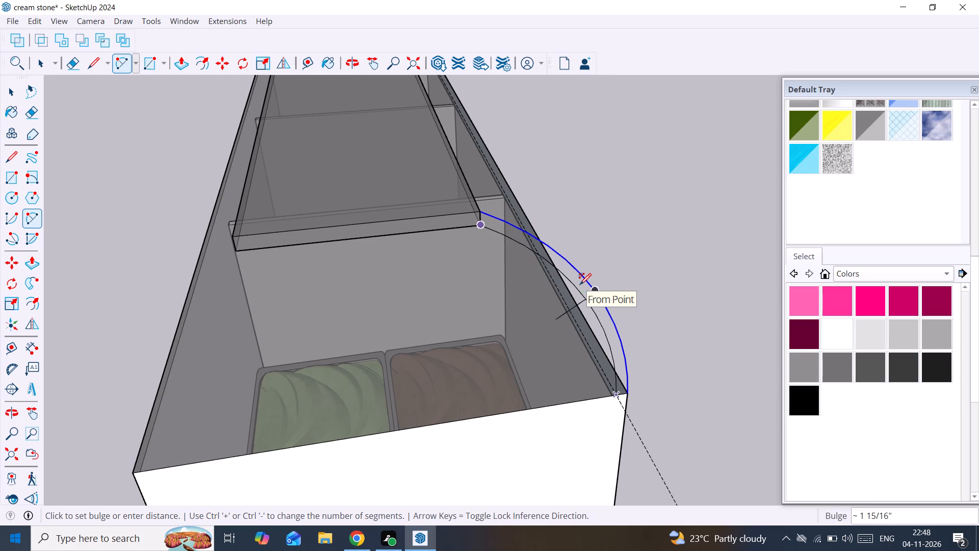
pyautogui.click(580, 285)
pyautogui.press('space')
# Close the curved glass profile by joining the inner and outer arcs with a short line at each end.
pyautogui.scroll(3, 474, 241)
pyautogui.moveTo(483, 222); pyautogui.dragTo(483, 222, button='middle')
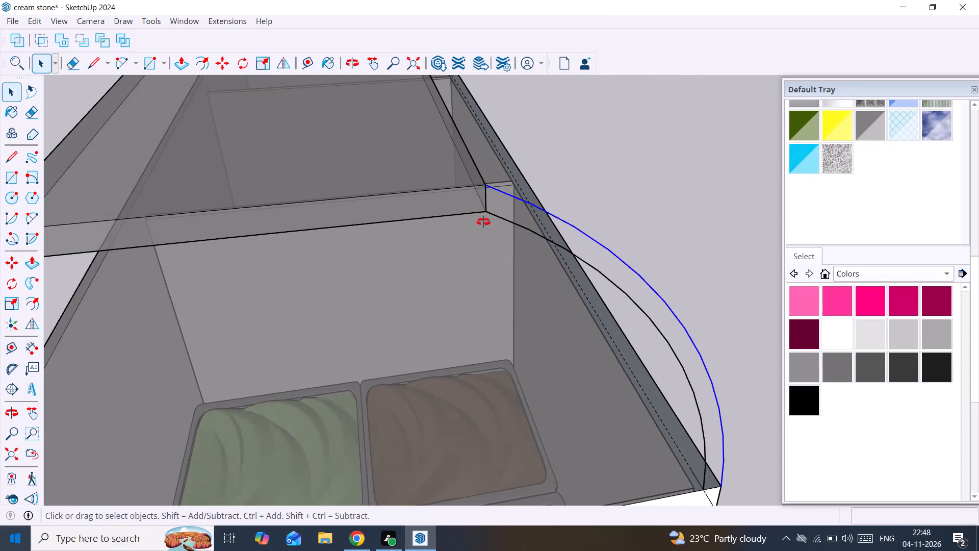
pyautogui.moveTo(483, 222); pyautogui.dragTo(439, 220, button='middle')
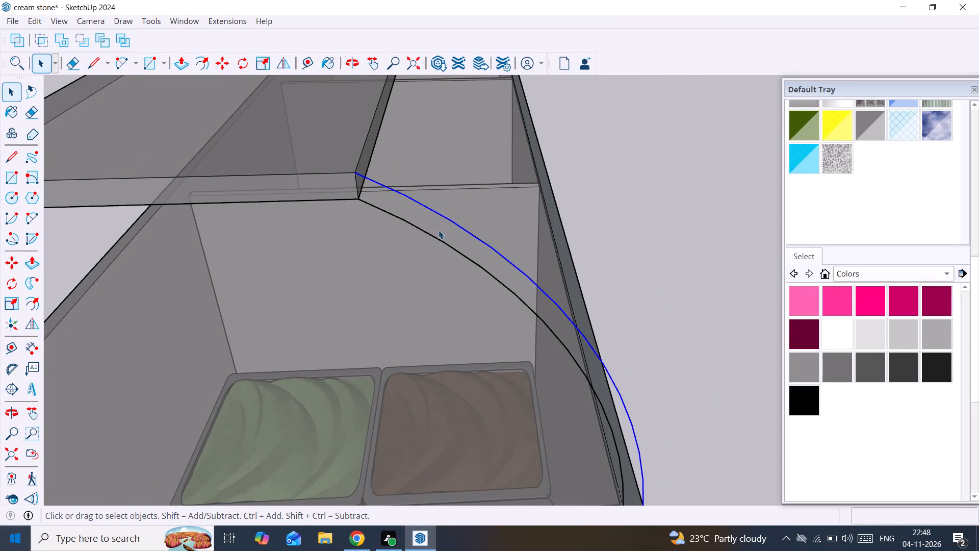
pyautogui.press('l')
pyautogui.click(356, 200)
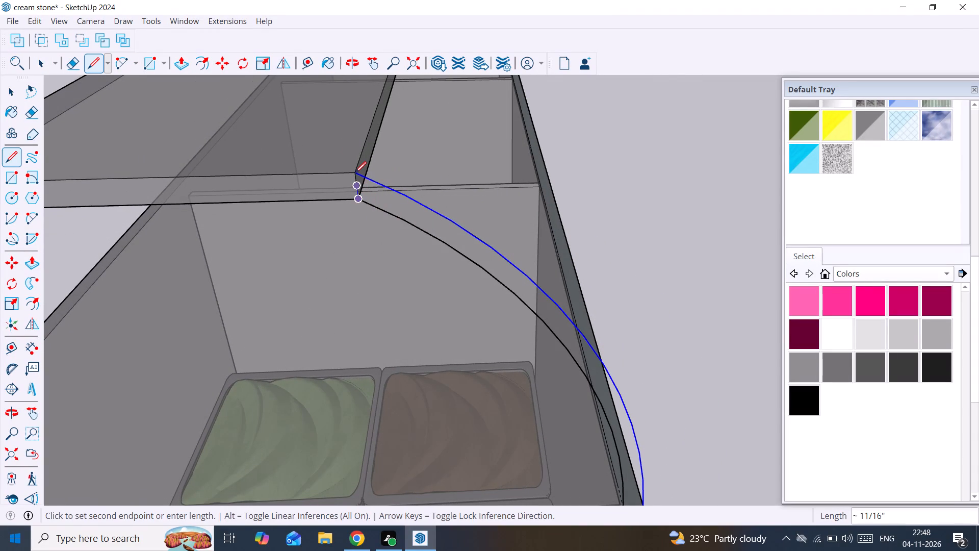
pyautogui.click(355, 173)
pyautogui.scroll(-3, 416, 220)
pyautogui.press('space')
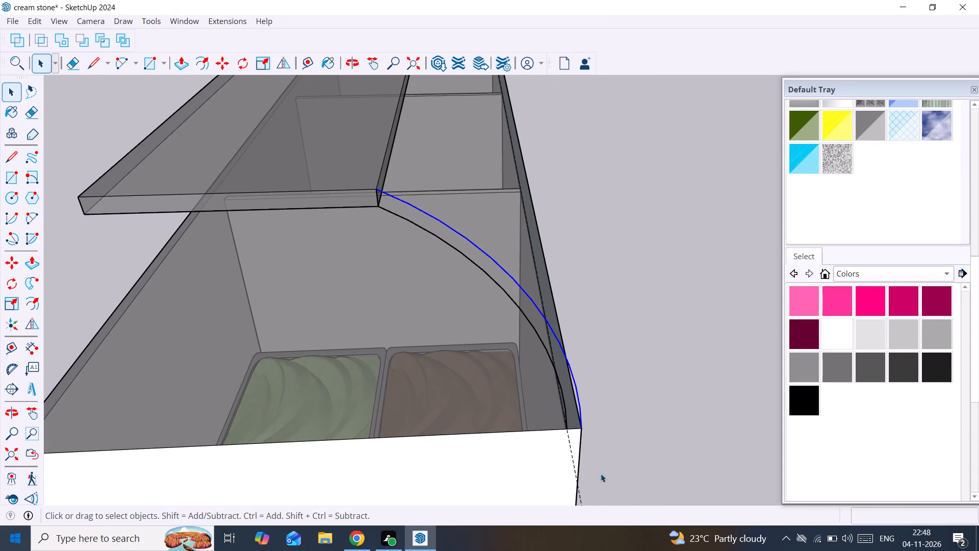
pyautogui.scroll(6, 560, 449)
pyautogui.press('l')
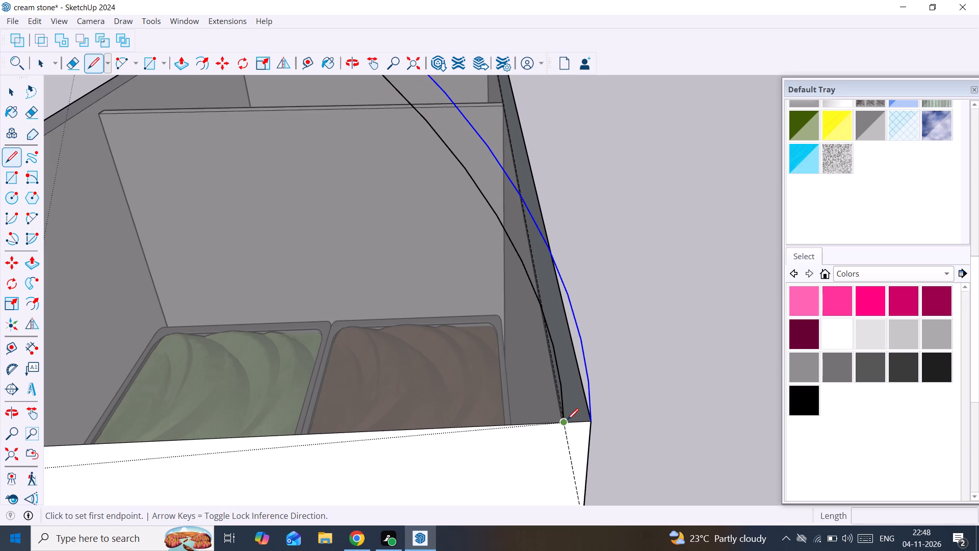
pyautogui.click(562, 422)
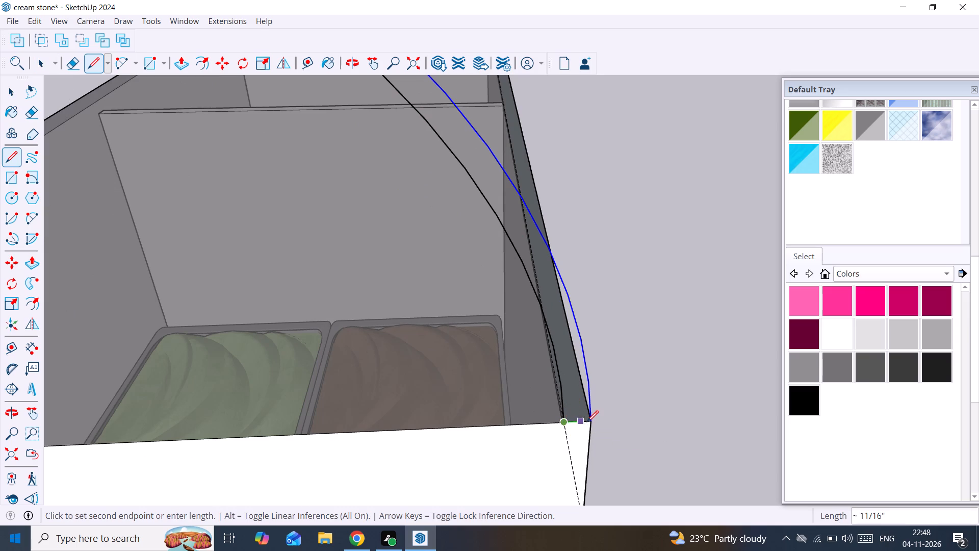
pyautogui.click(590, 422)
pyautogui.press('space')
pyautogui.scroll(-9, 573, 372)
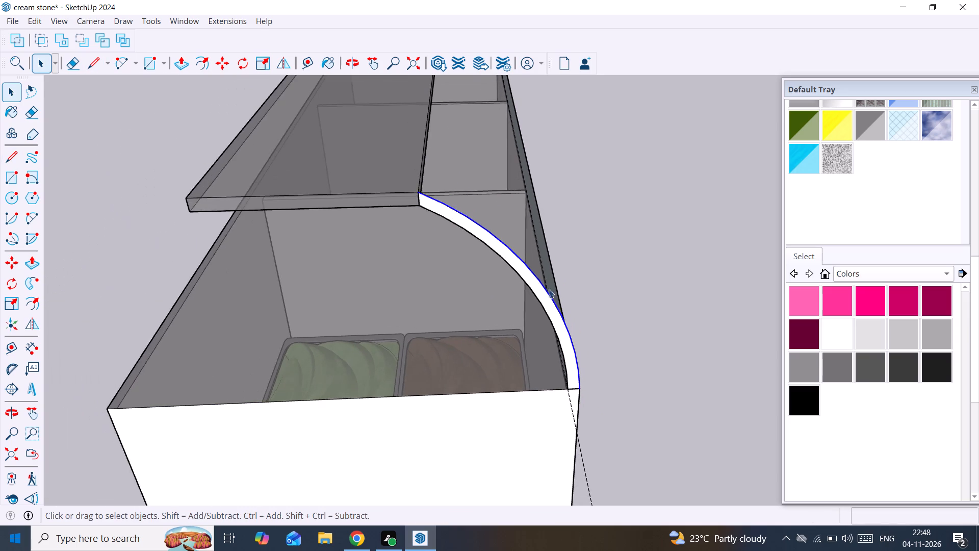
# Select the curved profile face together with its edges and make it a group.
pyautogui.moveTo(546, 282); pyautogui.dragTo(370, 313, button='middle')
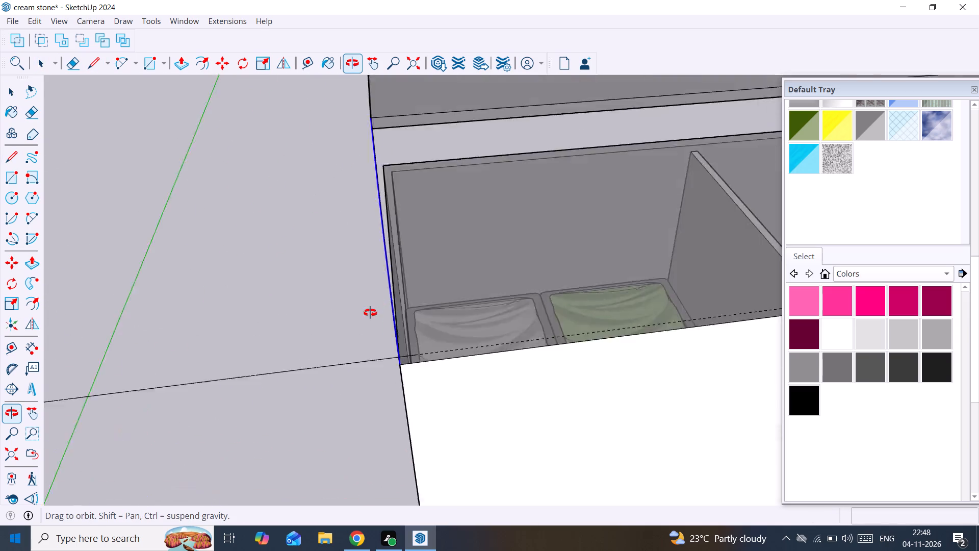
pyautogui.moveTo(370, 313); pyautogui.dragTo(488, 310, button='middle')
pyautogui.tripleClick(502, 288)
pyautogui.click(502, 288)
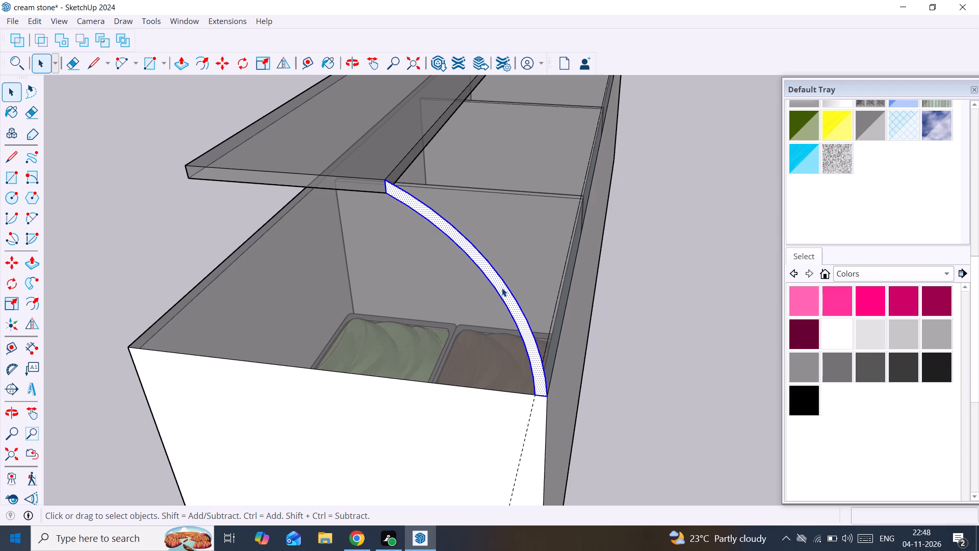
pyautogui.rightClick(502, 288)
pyautogui.click(591, 119)
# Inside the group, extrude the curved profile about 9' 11 5/8" along the cabinet to the raised strip's far end corner.
pyautogui.moveTo(618, 240); pyautogui.dragTo(496, 280, button='middle')
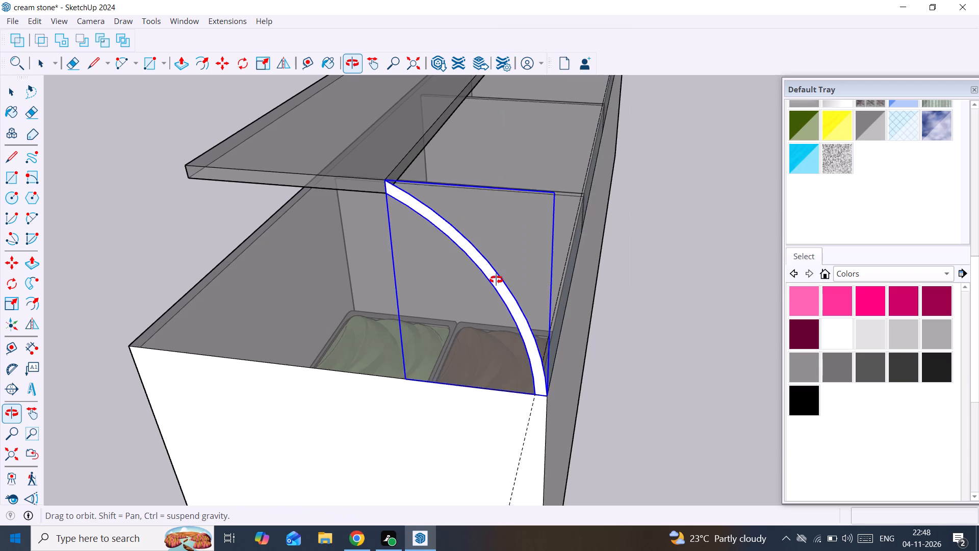
pyautogui.moveTo(496, 280); pyautogui.dragTo(0, 335, button='middle')
pyautogui.scroll(3, 585, 240)
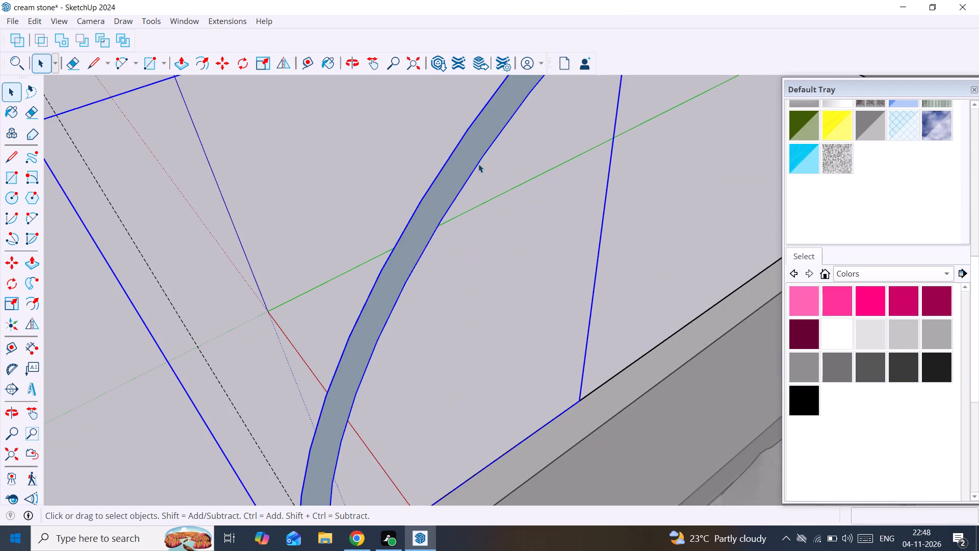
pyautogui.doubleClick(475, 164)
pyautogui.doubleClick(472, 164)
pyautogui.click(470, 164)
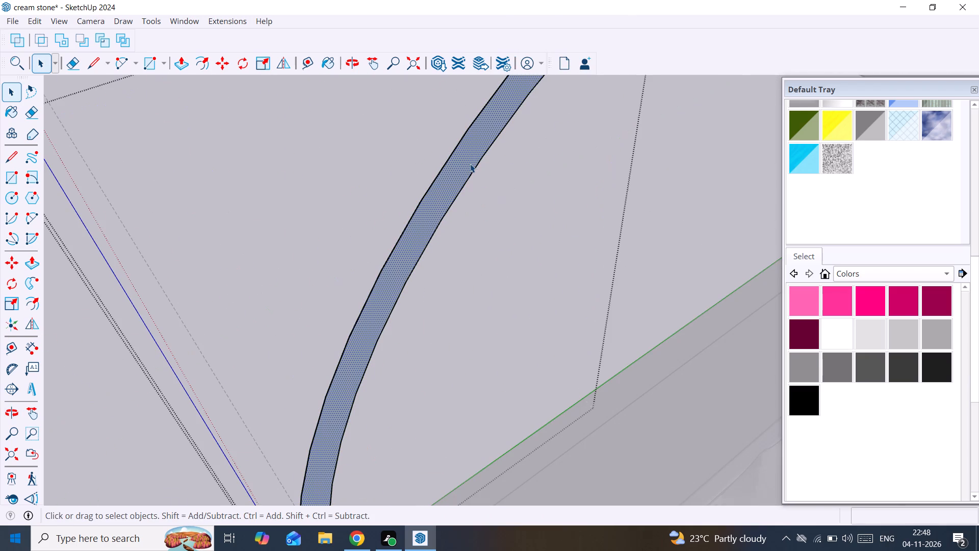
pyautogui.press('p')
pyautogui.moveTo(470, 164); pyautogui.dragTo(495, 165)
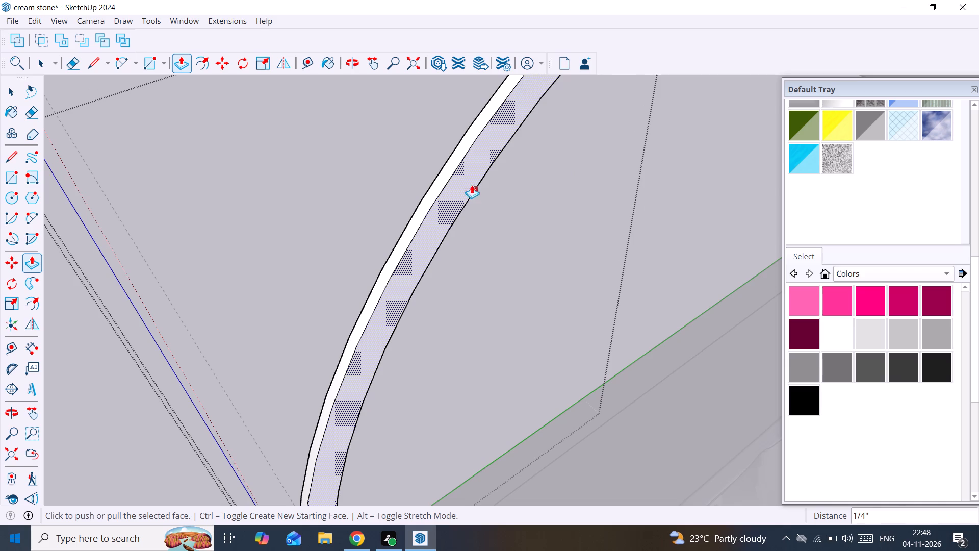
pyautogui.click(468, 183)
pyautogui.scroll(-20, 626, 243)
pyautogui.scroll(-2, 626, 243)
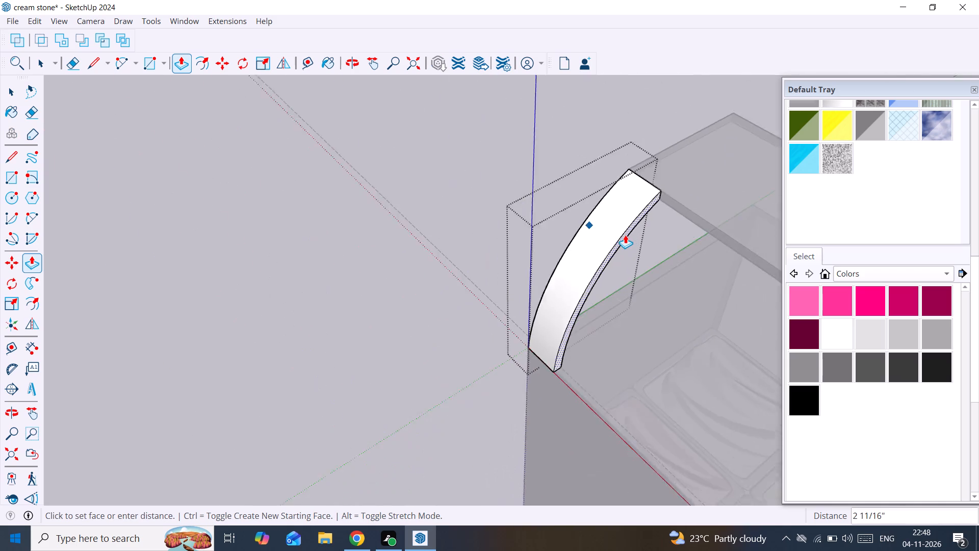
pyautogui.scroll(-17, 625, 235)
pyautogui.moveTo(639, 244); pyautogui.dragTo(346, 149, button='middle')
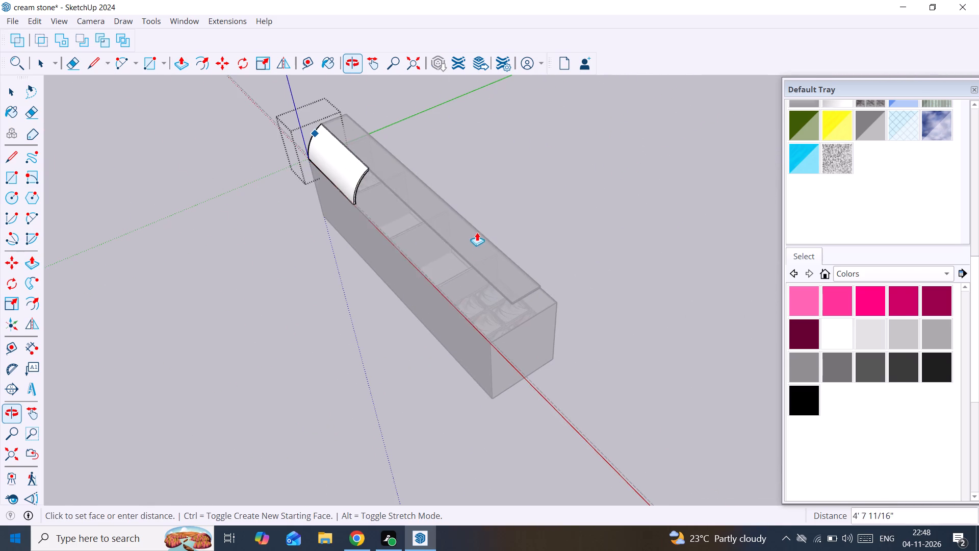
pyautogui.scroll(2, 515, 301)
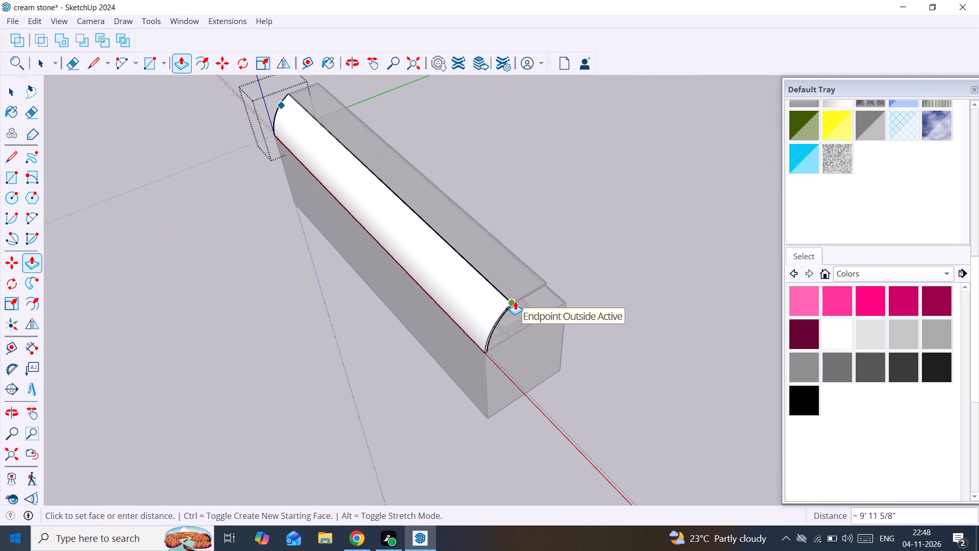
pyautogui.click(515, 301)
pyautogui.press('space')
pyautogui.click(617, 355)
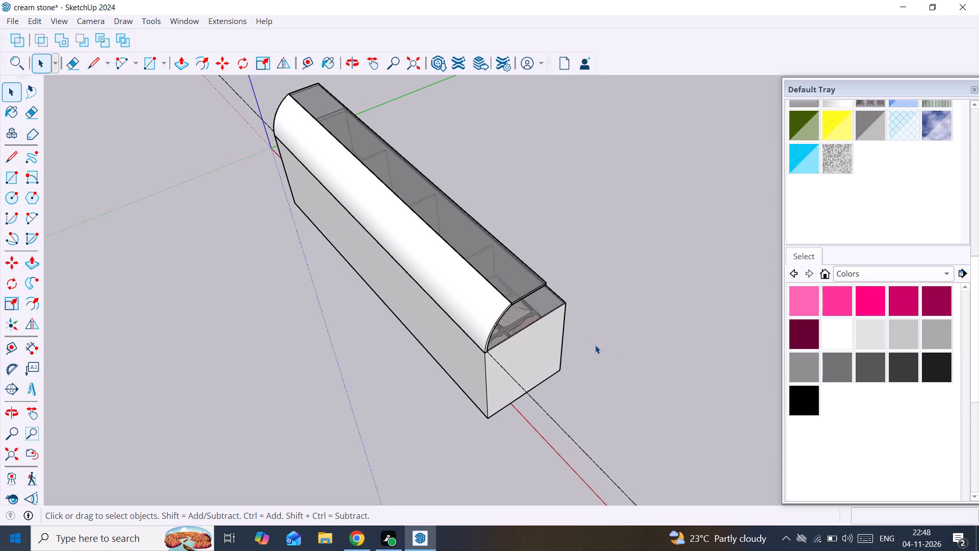
# Switch to Chrome and compare the curved glass front with the 3D Warehouse ice cream display, returning to SketchUp.
pyautogui.moveTo(289, 346); pyautogui.dragTo(598, 385, button='middle')
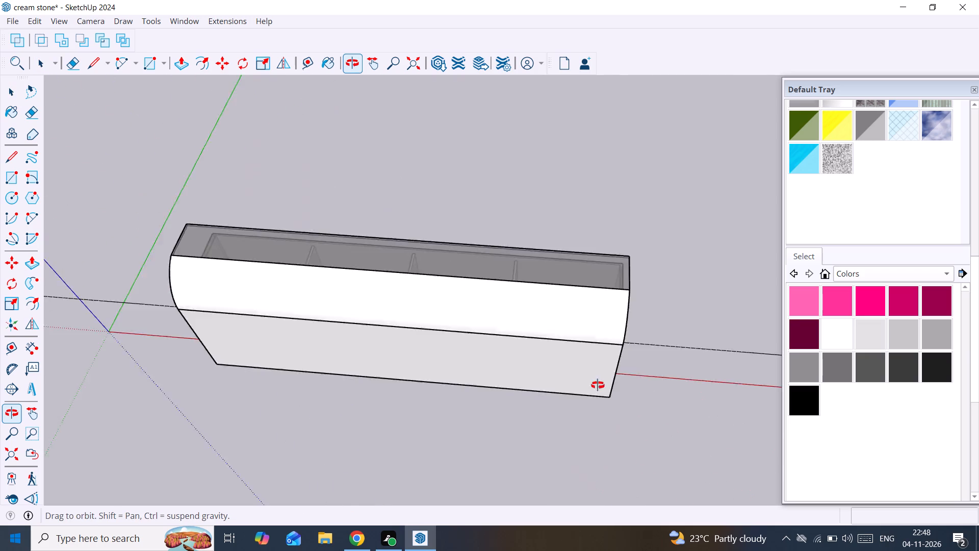
pyautogui.moveTo(598, 385); pyautogui.dragTo(837, 281, button='middle')
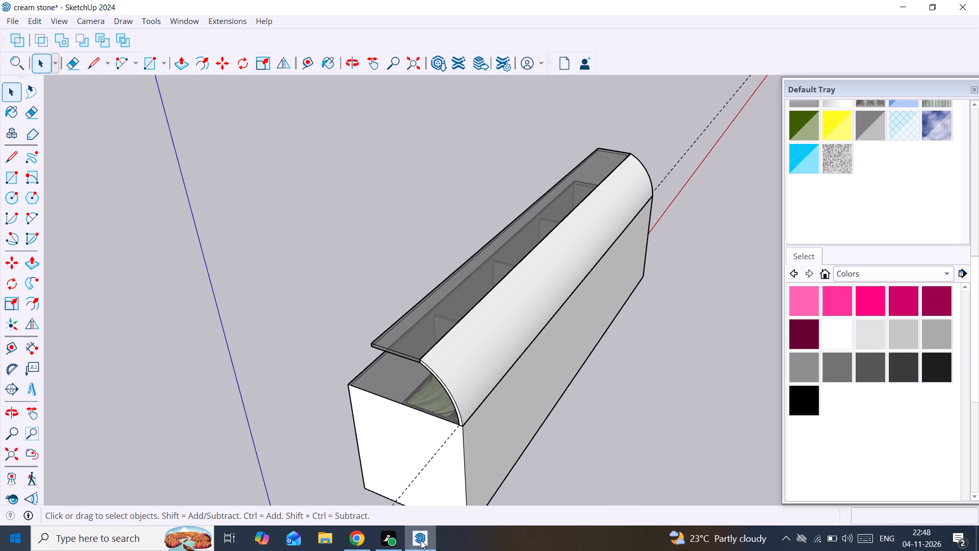
pyautogui.click(364, 537)
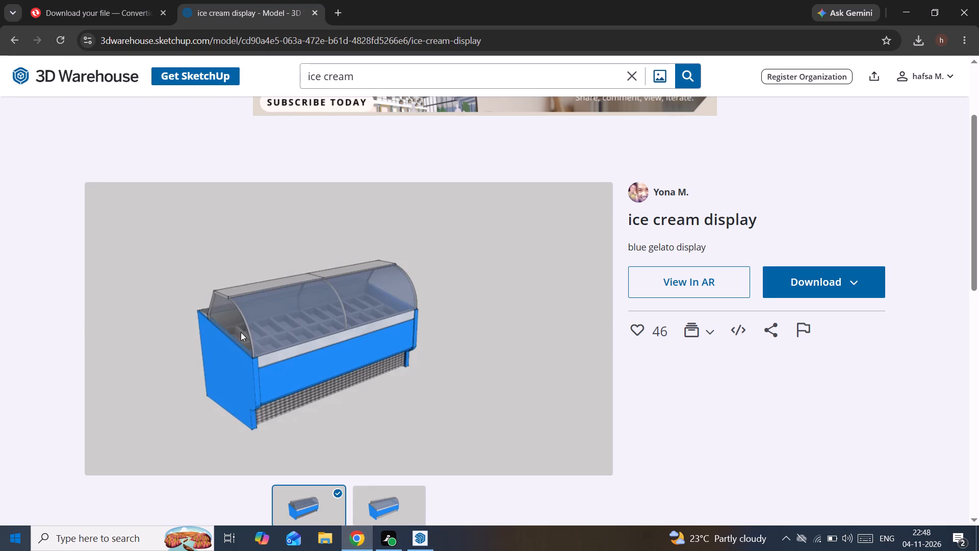
pyautogui.moveTo(244, 342); pyautogui.dragTo(324, 335, button='middle')
pyautogui.scroll(1, 274, 342)
pyautogui.click(422, 538)
# Widen the raised glass strip by pulling its long edge face about 2 1/4" toward the cabinet's open side.
pyautogui.moveTo(448, 403); pyautogui.dragTo(486, 403, button='middle')
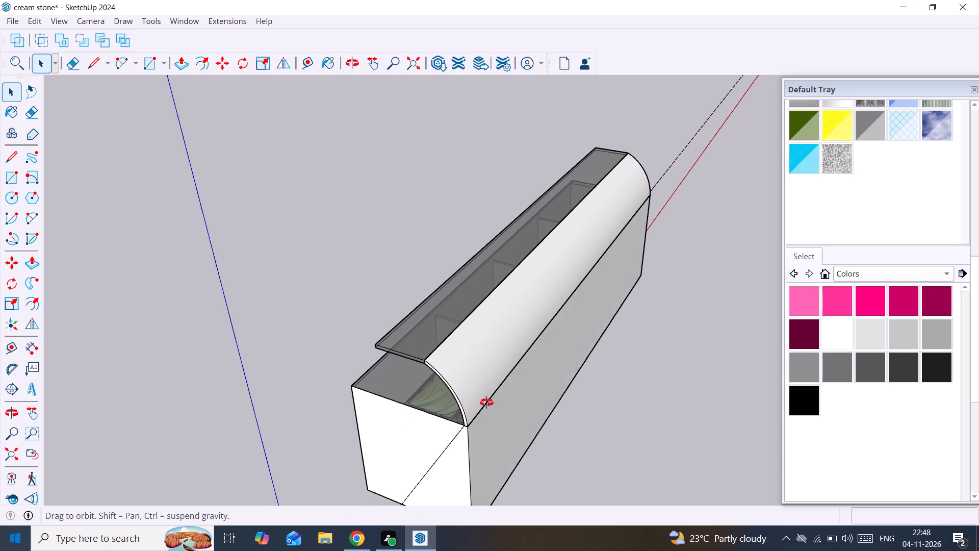
pyautogui.moveTo(486, 403); pyautogui.dragTo(744, 525, button='middle')
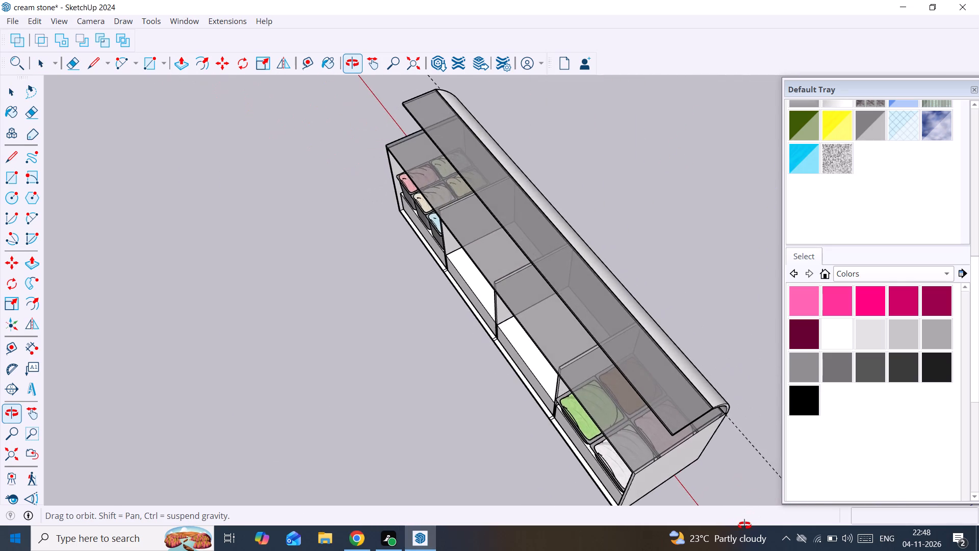
pyautogui.moveTo(744, 525); pyautogui.dragTo(666, 477, button='middle')
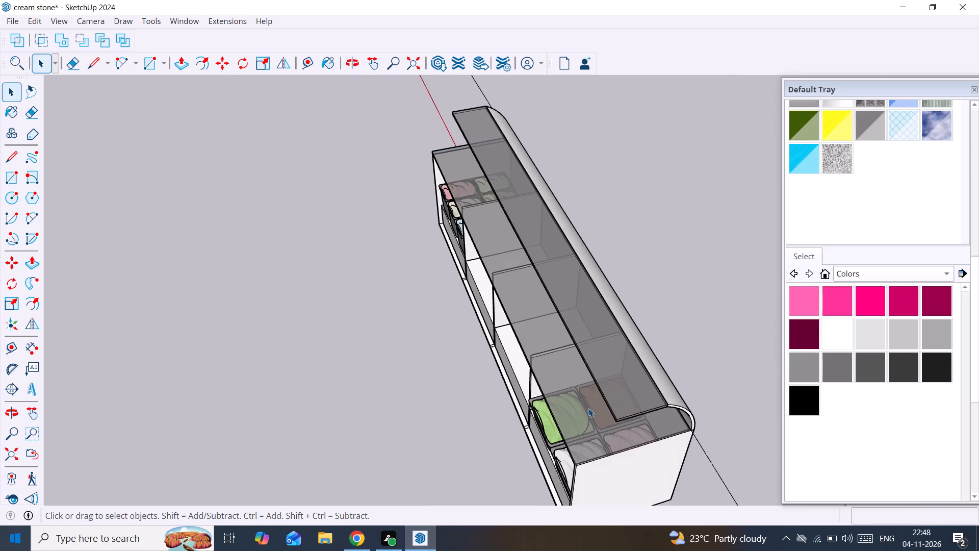
pyautogui.scroll(11, 599, 397)
pyautogui.moveTo(606, 387); pyautogui.dragTo(701, 365, button='middle')
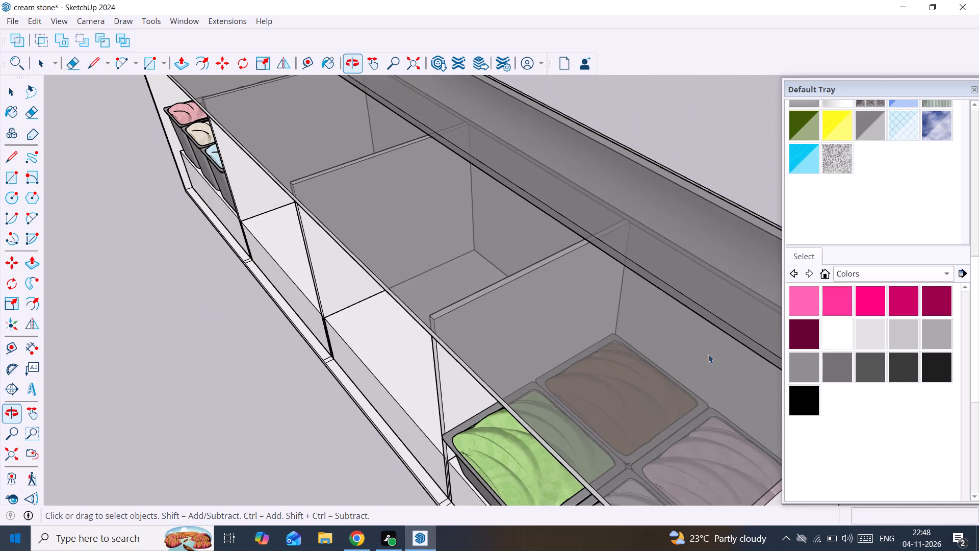
pyautogui.doubleClick(726, 321)
pyautogui.click(725, 330)
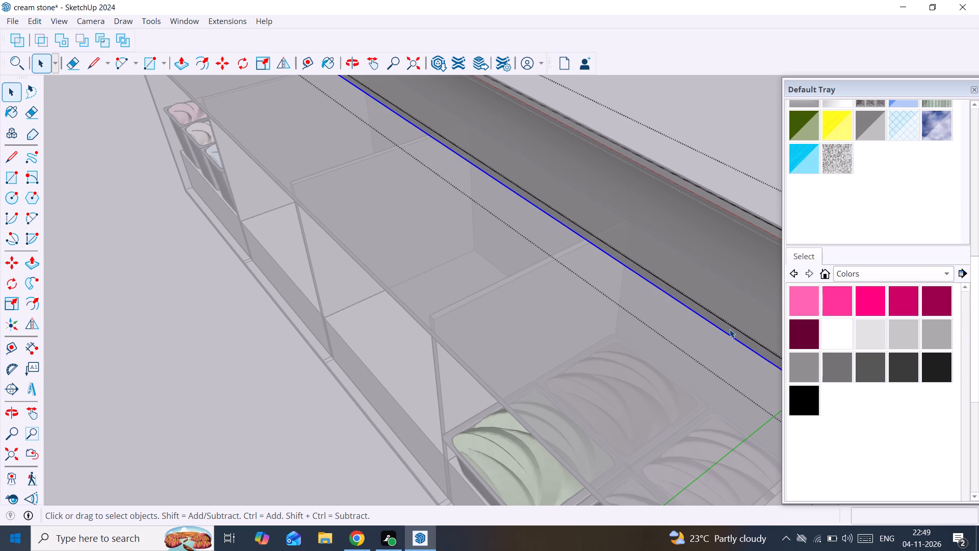
pyautogui.click(730, 329)
pyautogui.scroll(3, 730, 329)
pyautogui.press('p')
pyautogui.click(730, 329)
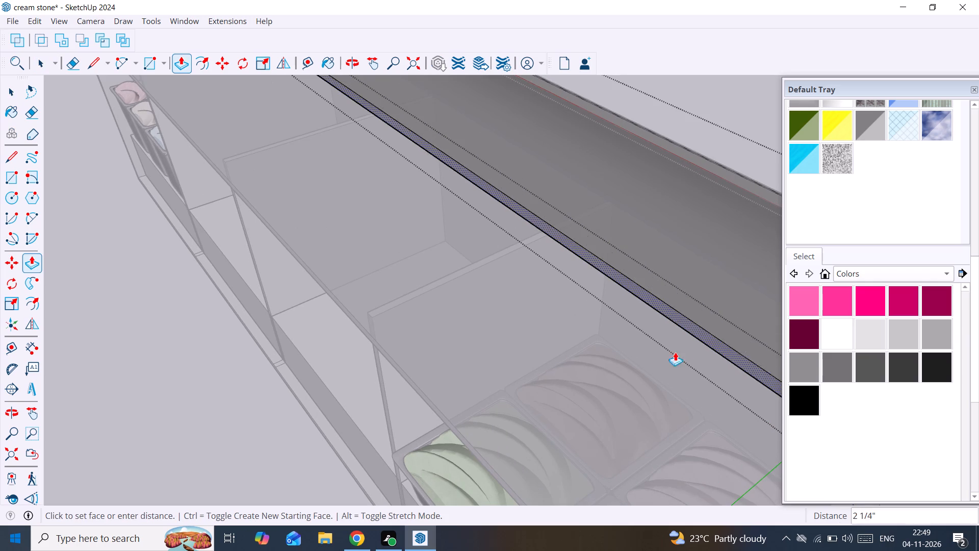
pyautogui.click(661, 356)
pyautogui.scroll(-13, 661, 356)
pyautogui.moveTo(654, 351); pyautogui.dragTo(648, 350, button='middle')
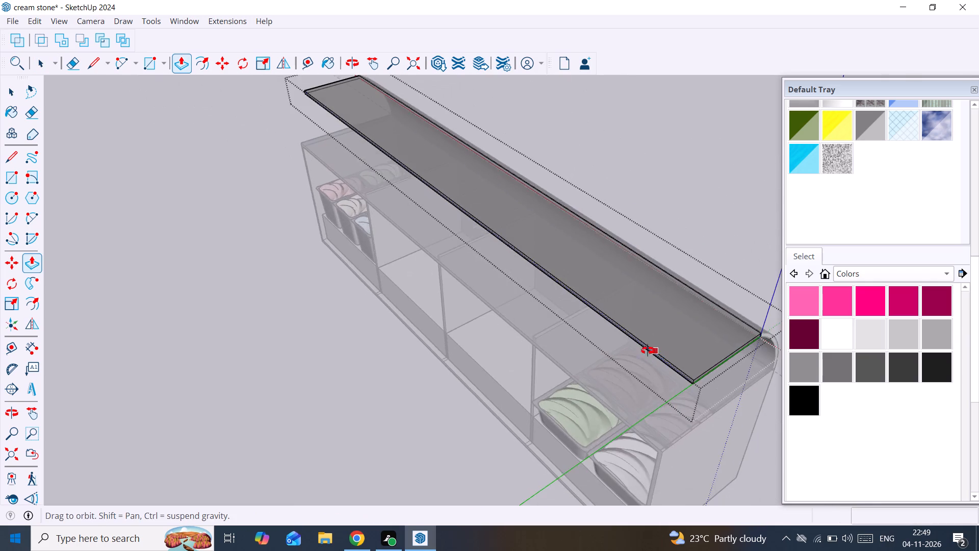
pyautogui.moveTo(648, 350); pyautogui.dragTo(554, 344, button='middle')
pyautogui.press('space')
pyautogui.click(365, 332)
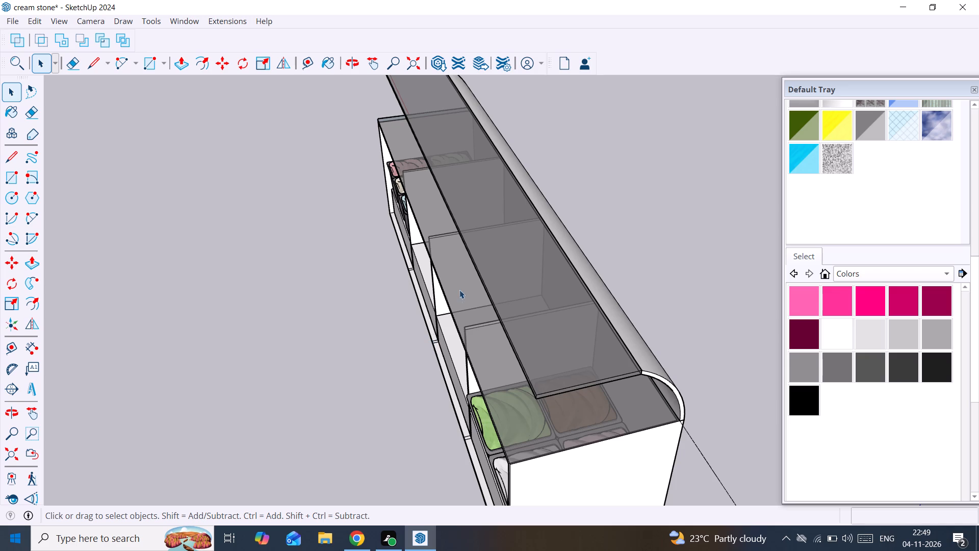
# Paint the curved front panel with the translucent gray glass material.
pyautogui.click(864, 122)
pyautogui.moveTo(624, 310); pyautogui.dragTo(619, 313)
pyautogui.moveTo(617, 326); pyautogui.dragTo(364, 316, button='middle')
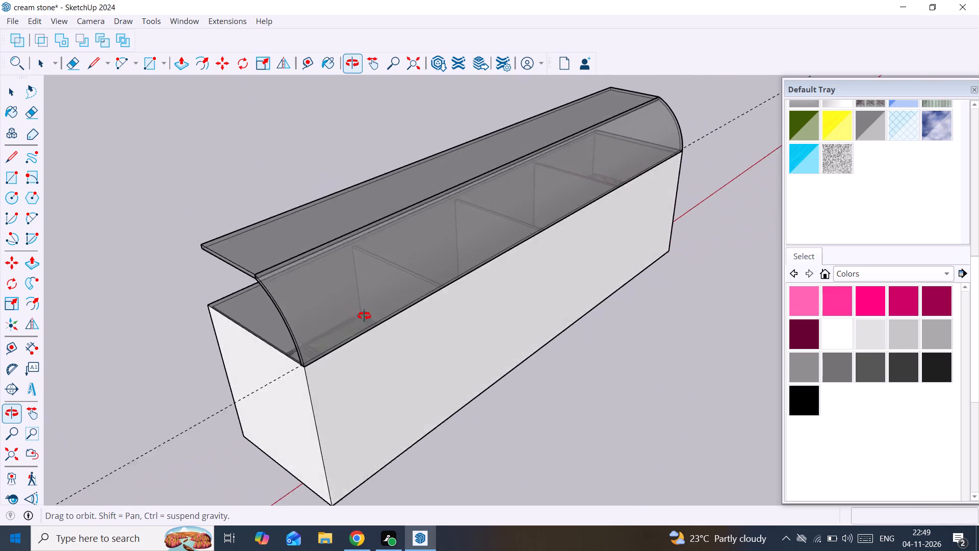
pyautogui.moveTo(364, 316); pyautogui.dragTo(505, 337, button='middle')
pyautogui.moveTo(505, 337); pyautogui.dragTo(504, 343, button='middle')
pyautogui.scroll(1, 509, 408)
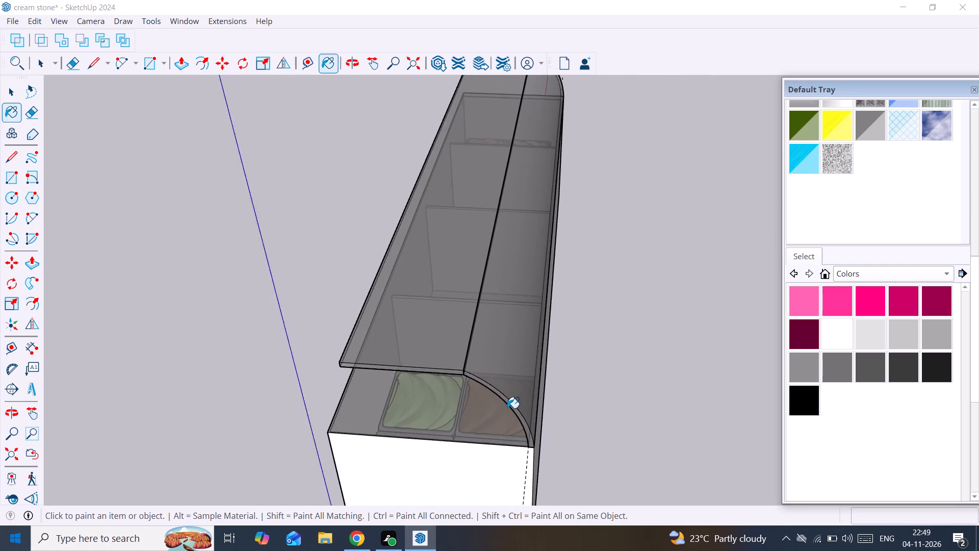
pyautogui.scroll(1, 507, 408)
pyautogui.moveTo(444, 417); pyautogui.dragTo(944, 406, button='middle')
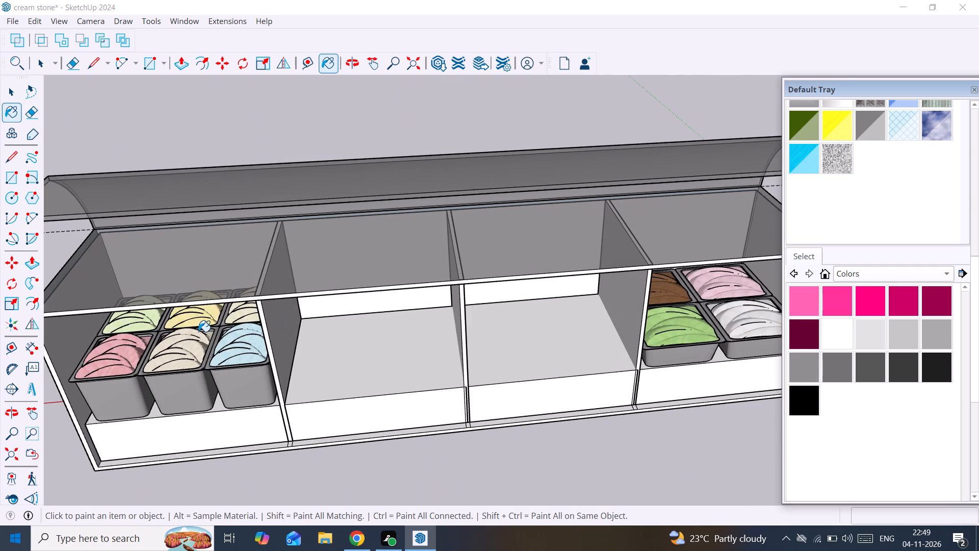
pyautogui.scroll(-3, 198, 332)
pyautogui.moveTo(454, 339); pyautogui.dragTo(144, 403, button='middle')
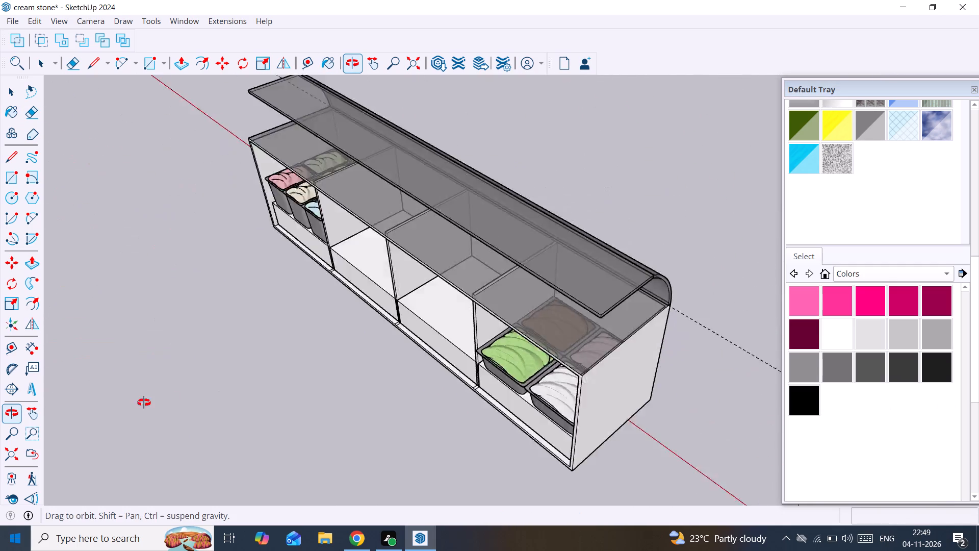
pyautogui.moveTo(144, 403); pyautogui.dragTo(53, 421, button='middle')
pyautogui.press('space')
# Draw a two-point arc spanning about 1' 1 3/16" from the raised glass strip's upper end corner to the cabinet's top corner on the open side.
pyautogui.scroll(2, 392, 402)
pyautogui.scroll(3, 503, 387)
pyautogui.moveTo(546, 343); pyautogui.dragTo(576, 315, button='middle')
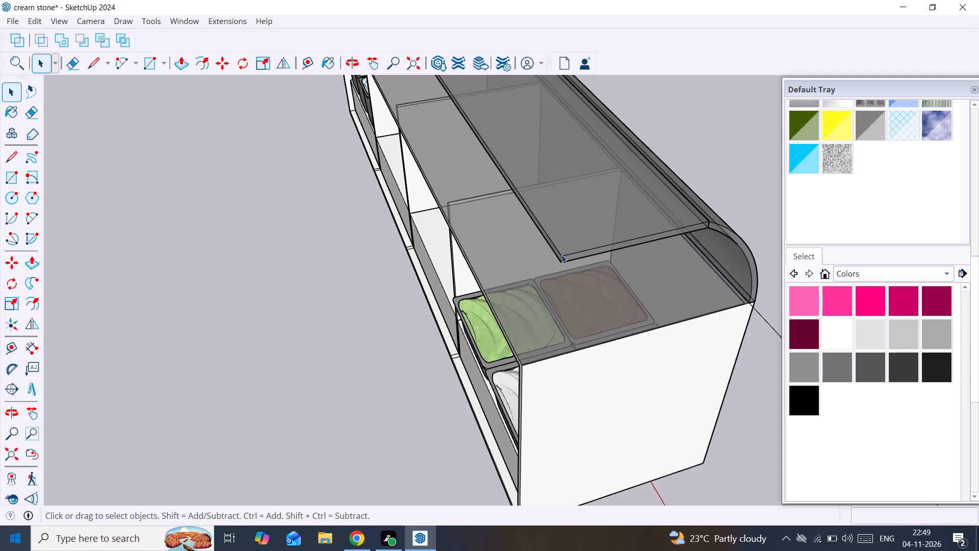
pyautogui.press('a')
pyautogui.click(559, 253)
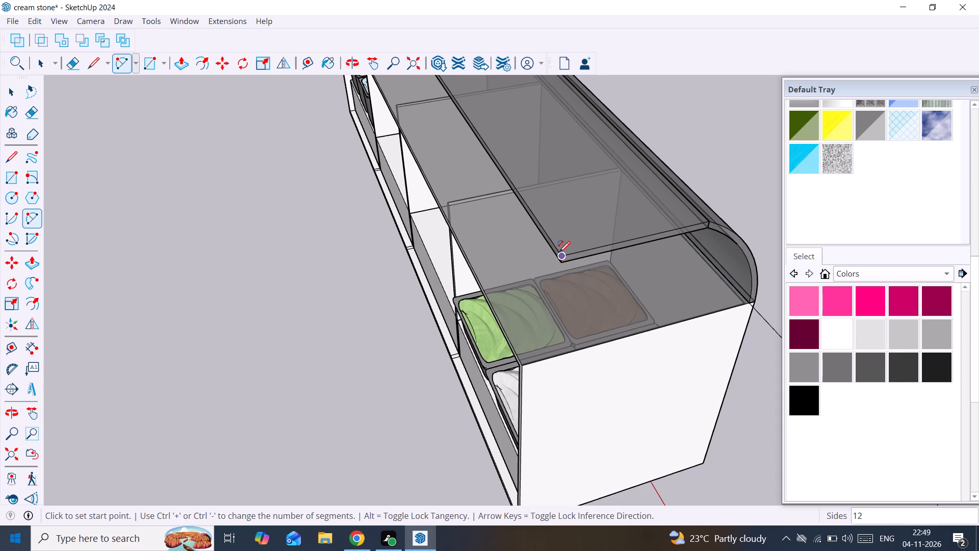
pyautogui.scroll(9, 522, 364)
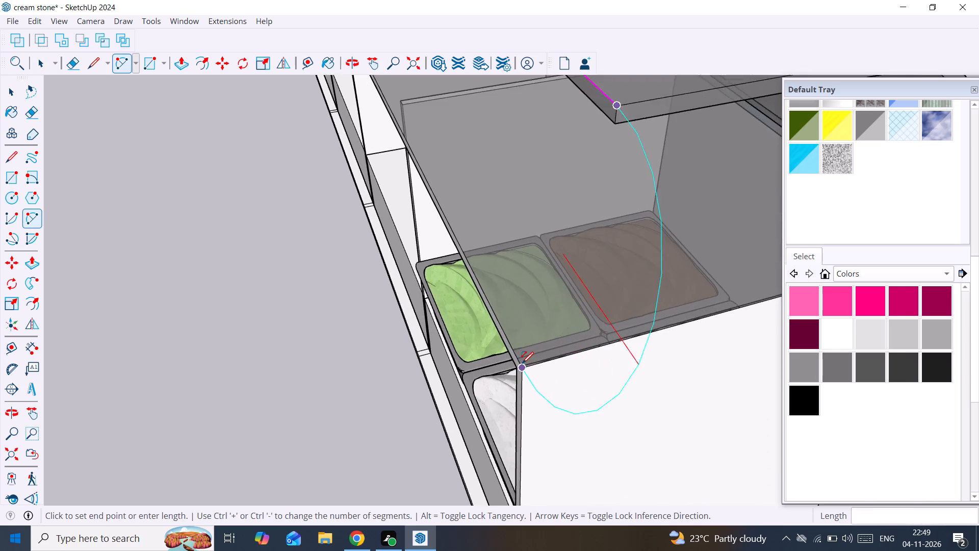
pyautogui.scroll(7, 522, 363)
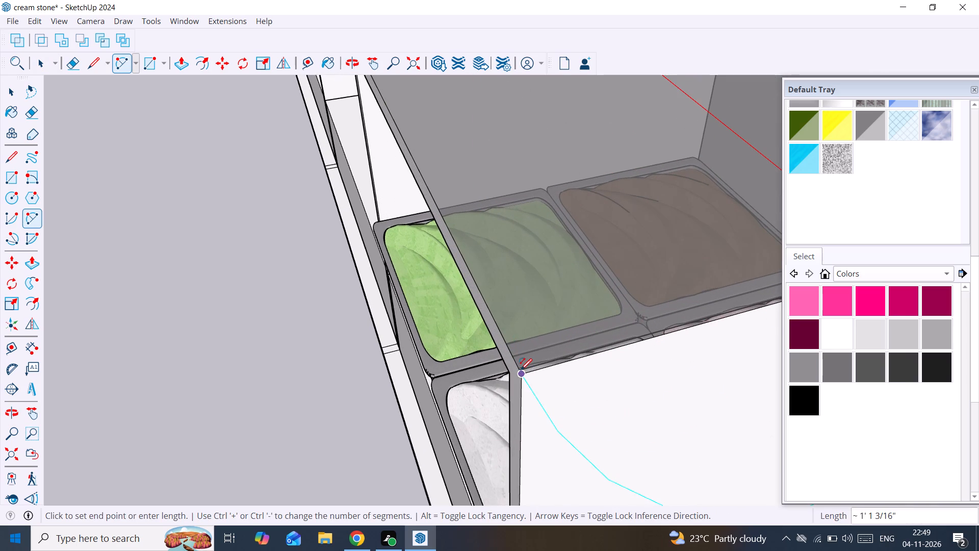
pyautogui.scroll(8, 518, 369)
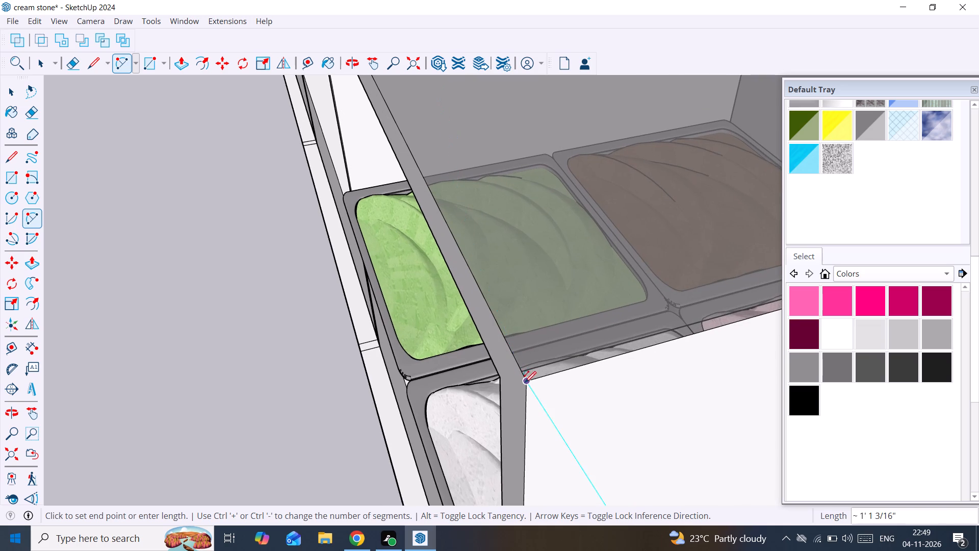
pyautogui.click(525, 382)
pyautogui.scroll(-20, 516, 332)
pyautogui.scroll(-6, 516, 332)
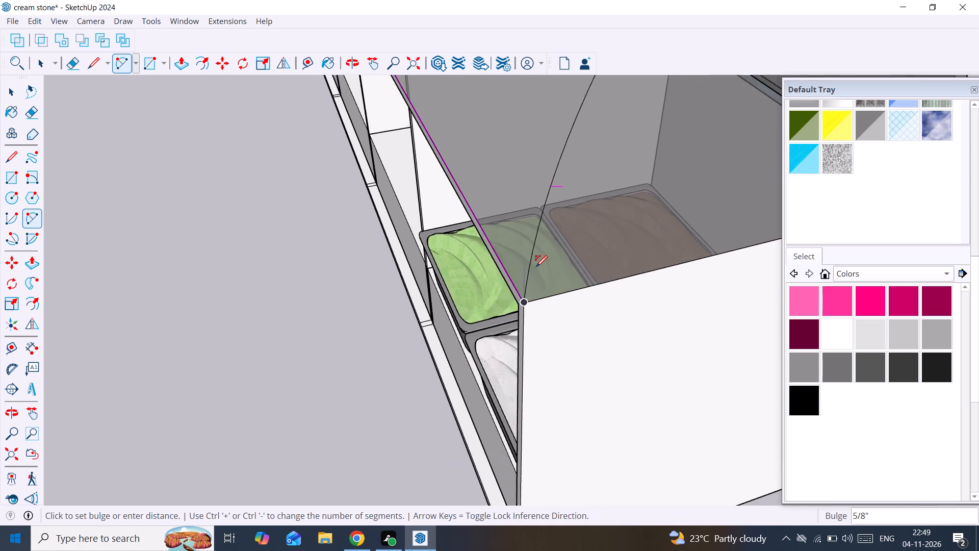
pyautogui.scroll(-10, 536, 267)
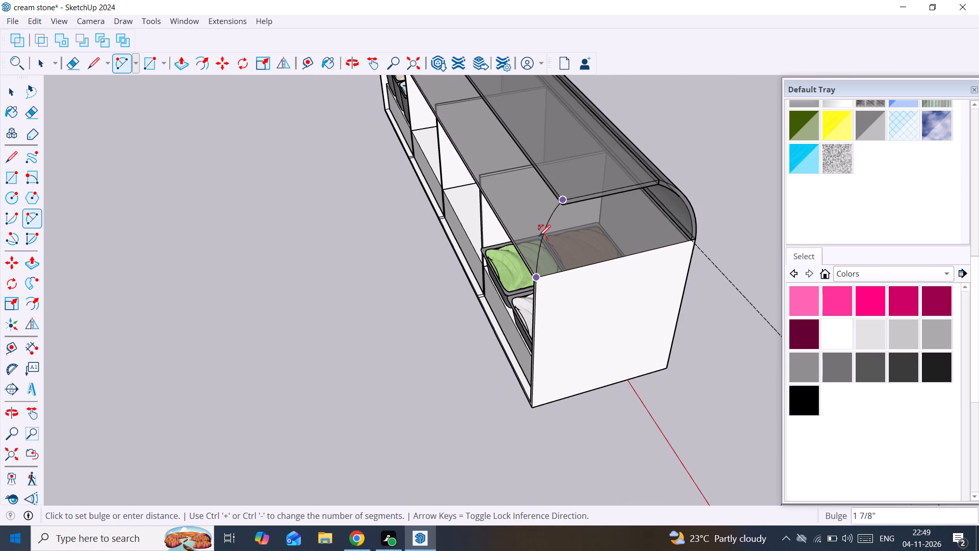
pyautogui.moveTo(536, 228); pyautogui.dragTo(463, 239, button='middle')
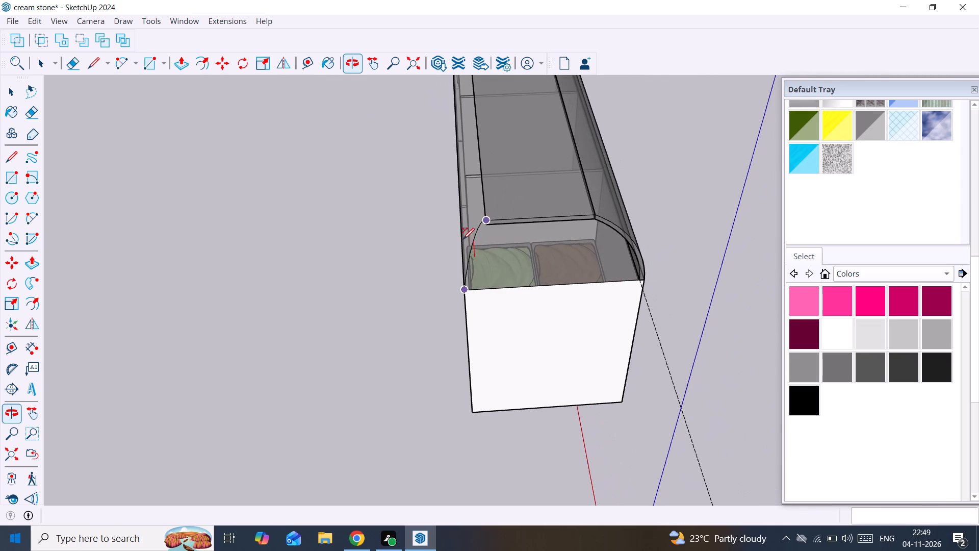
pyautogui.moveTo(475, 245); pyautogui.dragTo(579, 249, button='middle')
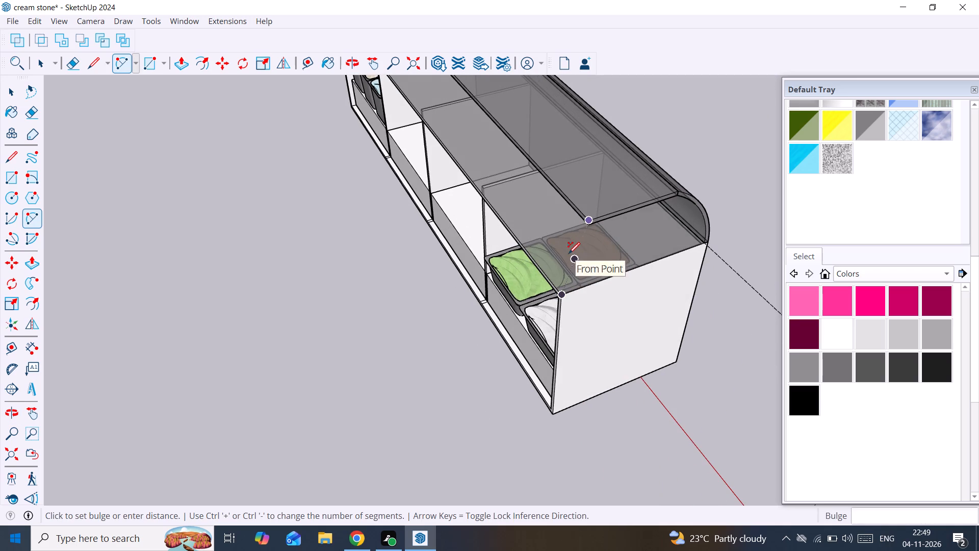
pyautogui.click(564, 256)
# Place a guide line 18 mm inward from the cabinet top's long edge on the open side.
pyautogui.scroll(2, 592, 257)
pyautogui.moveTo(592, 257); pyautogui.dragTo(506, 267, button='middle')
pyautogui.scroll(6, 470, 255)
pyautogui.moveTo(484, 243); pyautogui.dragTo(456, 234, button='middle')
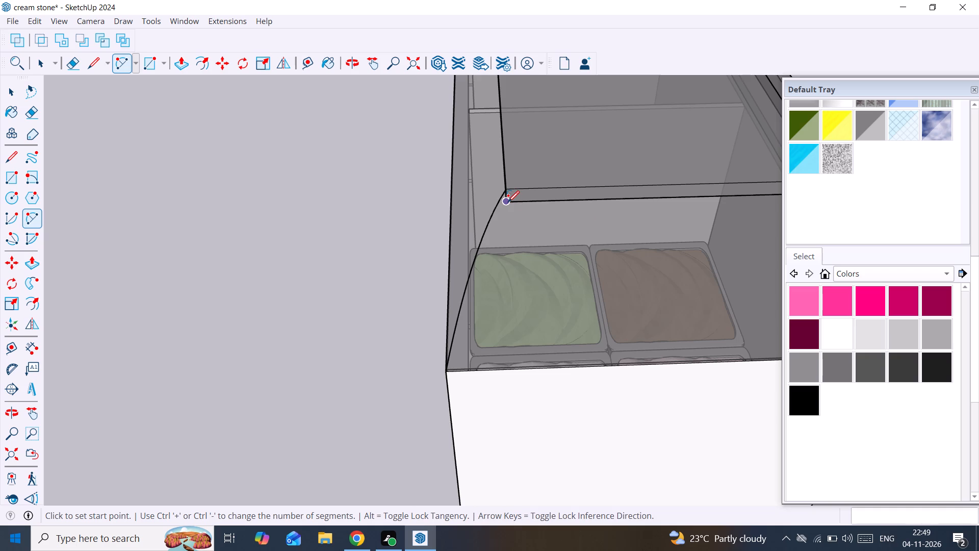
pyautogui.press('space')
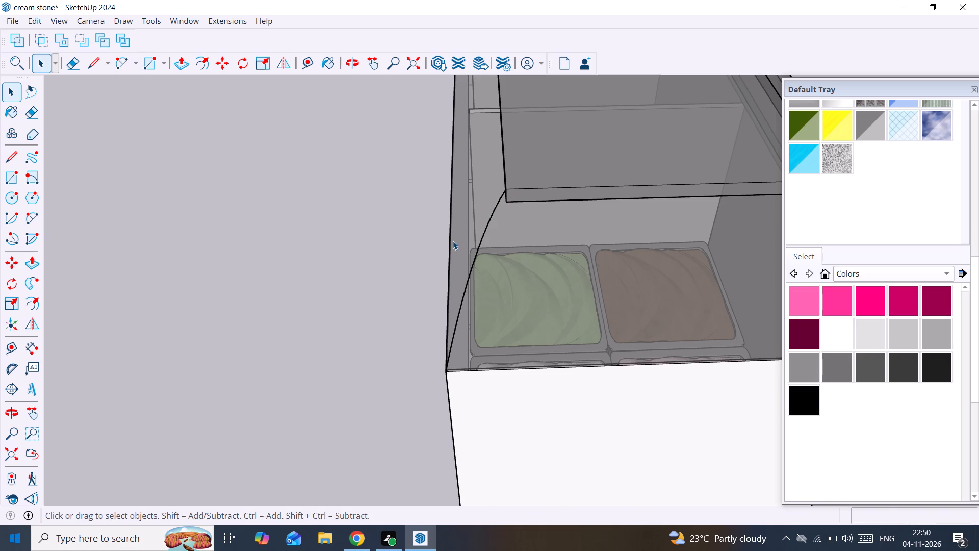
pyautogui.press('t')
pyautogui.click(450, 247)
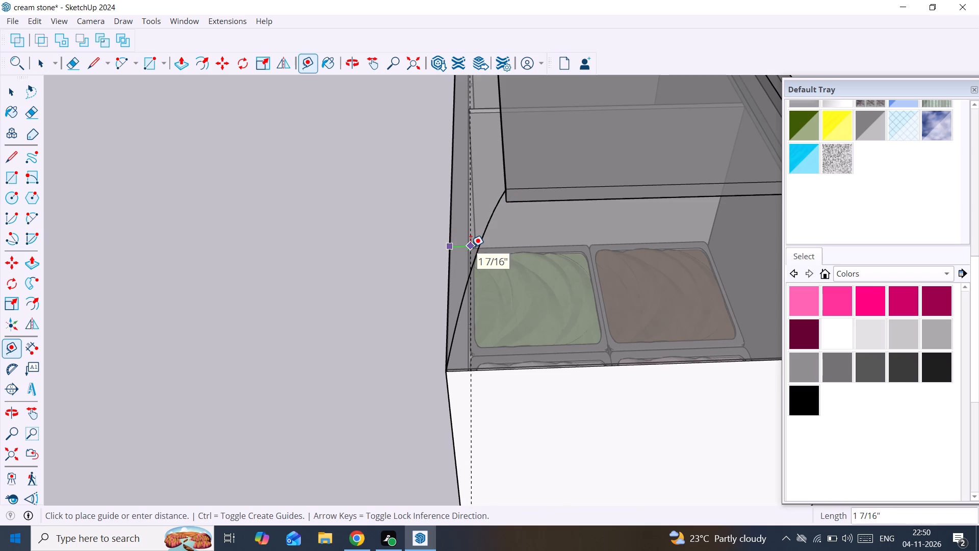
pyautogui.write('18mm')
pyautogui.press('Return')
pyautogui.press('space')
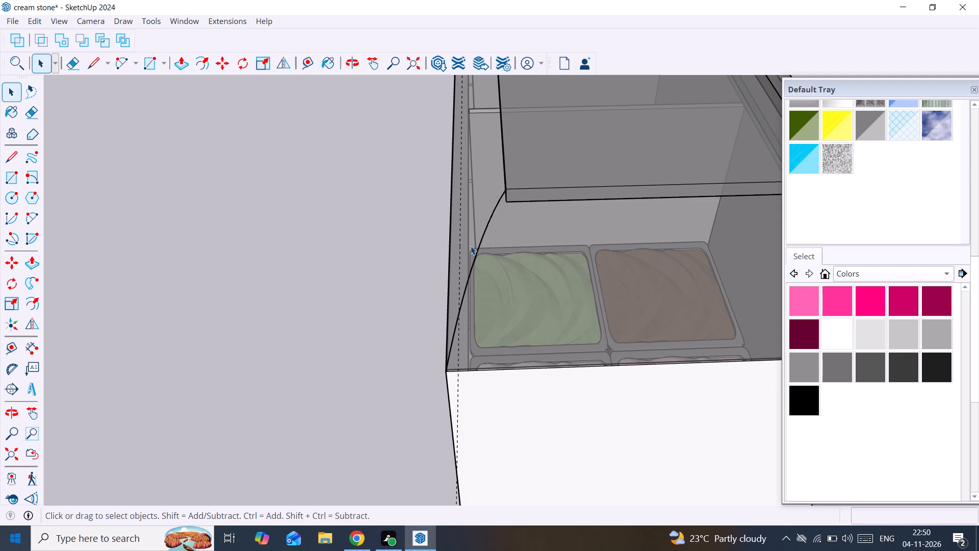
# Draw an inner arc from the strip's lower end corner to the guide at the end panel's top edge, bulging about 1 13/16".
pyautogui.press('a')
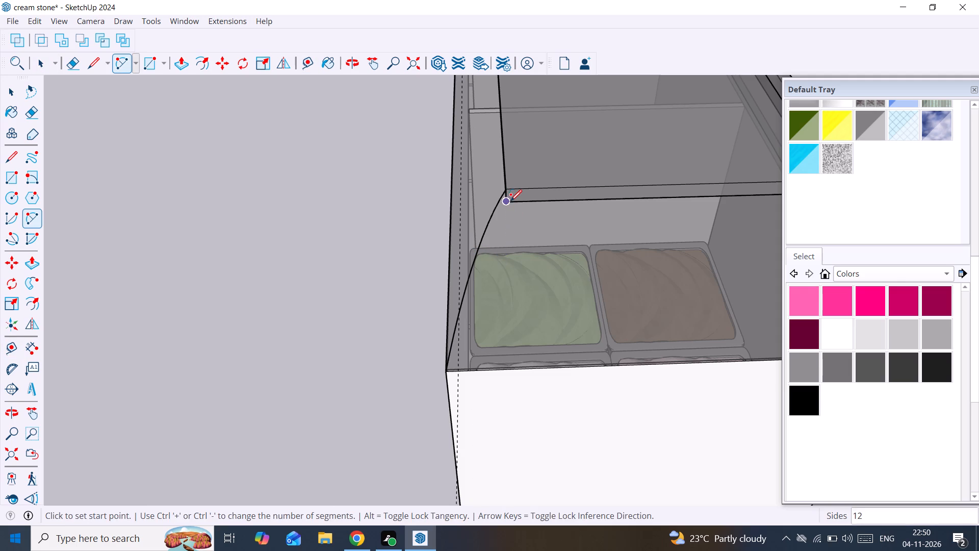
pyautogui.click(507, 202)
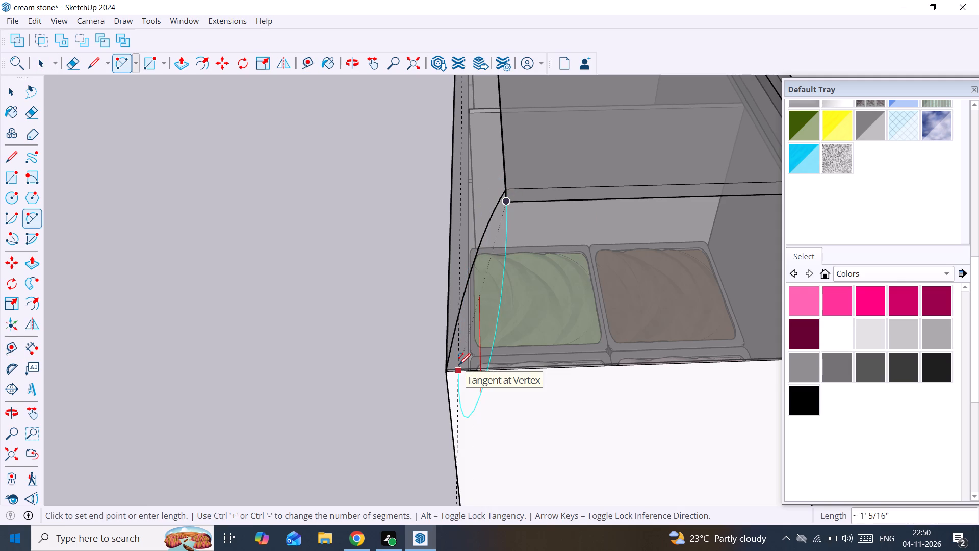
pyautogui.scroll(11, 459, 365)
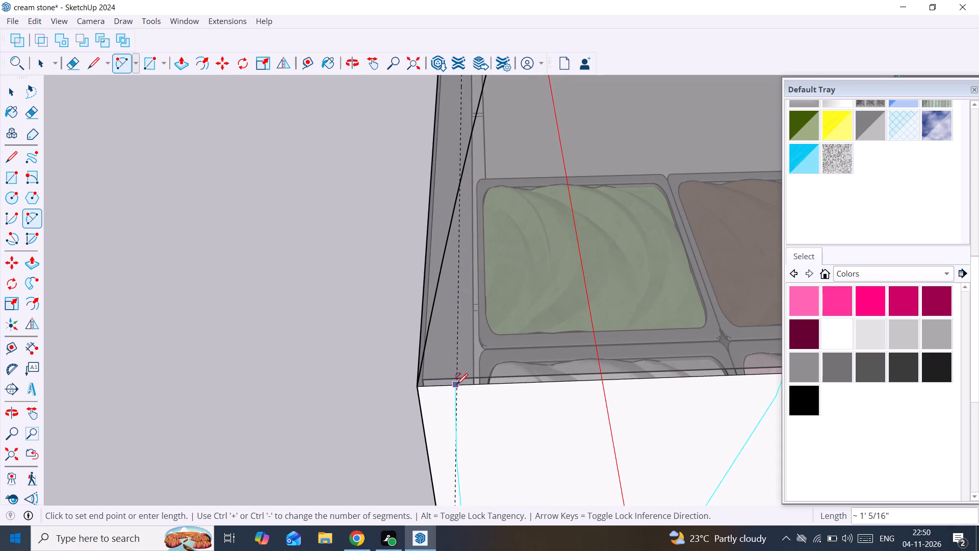
pyautogui.click(456, 386)
pyautogui.scroll(-13, 487, 270)
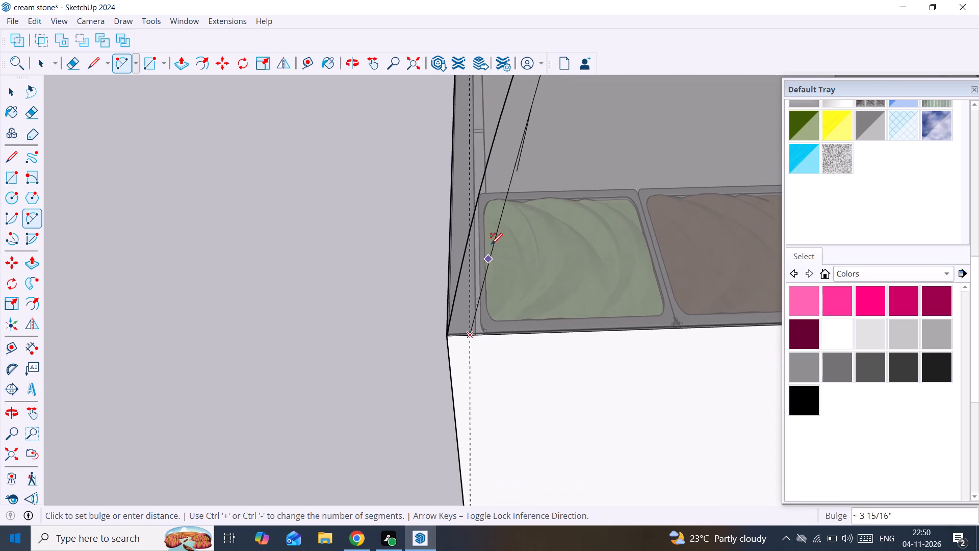
pyautogui.scroll(-17, 491, 244)
pyautogui.scroll(3, 494, 193)
pyautogui.moveTo(500, 197); pyautogui.dragTo(486, 275, button='middle')
pyautogui.scroll(6, 498, 267)
pyautogui.middleClick(485, 266)
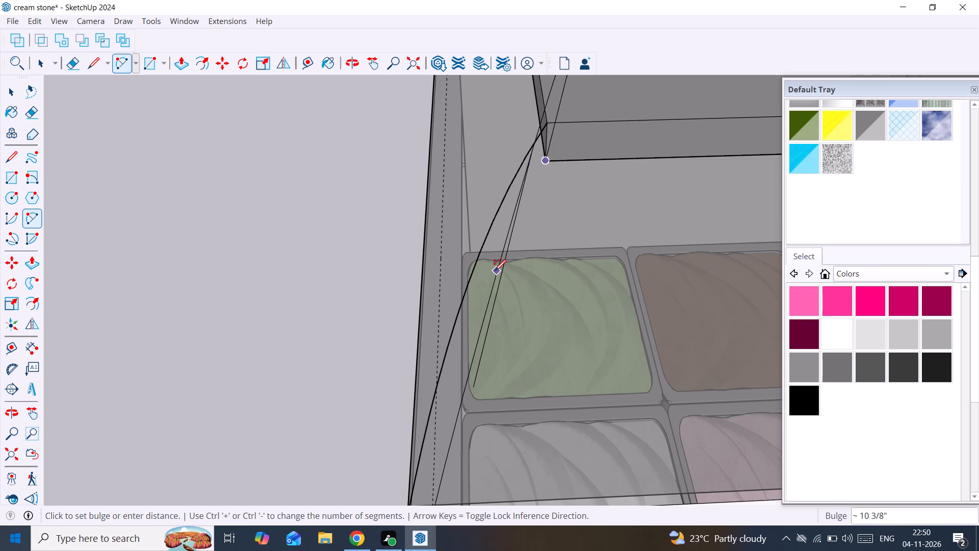
pyautogui.scroll(-8, 495, 271)
pyautogui.moveTo(495, 271); pyautogui.dragTo(579, 266, button='middle')
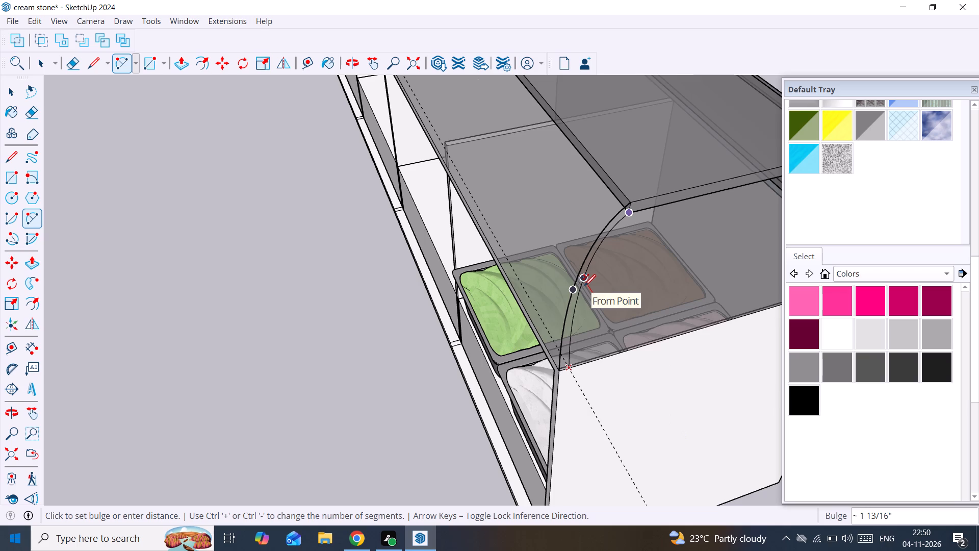
pyautogui.scroll(3, 584, 286)
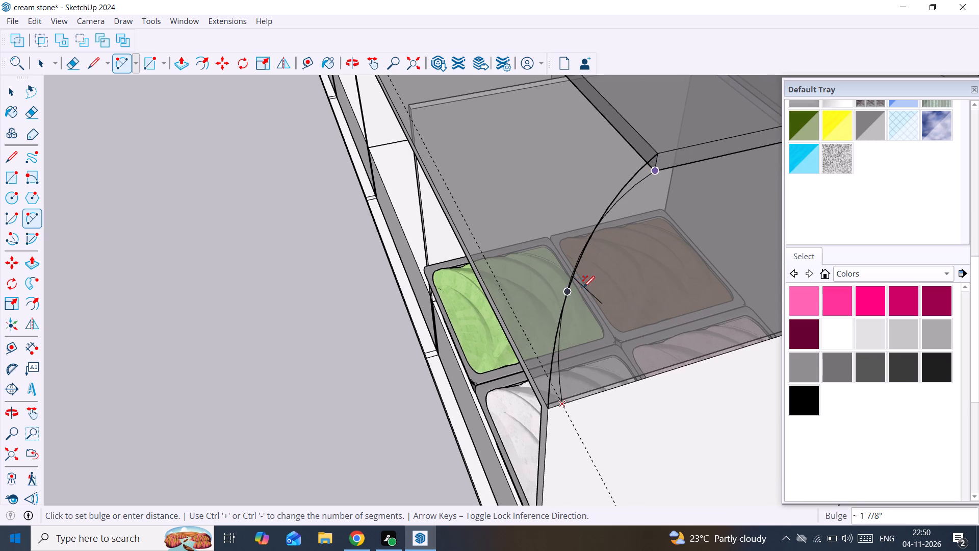
pyautogui.scroll(1, 583, 287)
pyautogui.moveTo(583, 287); pyautogui.dragTo(511, 288, button='middle')
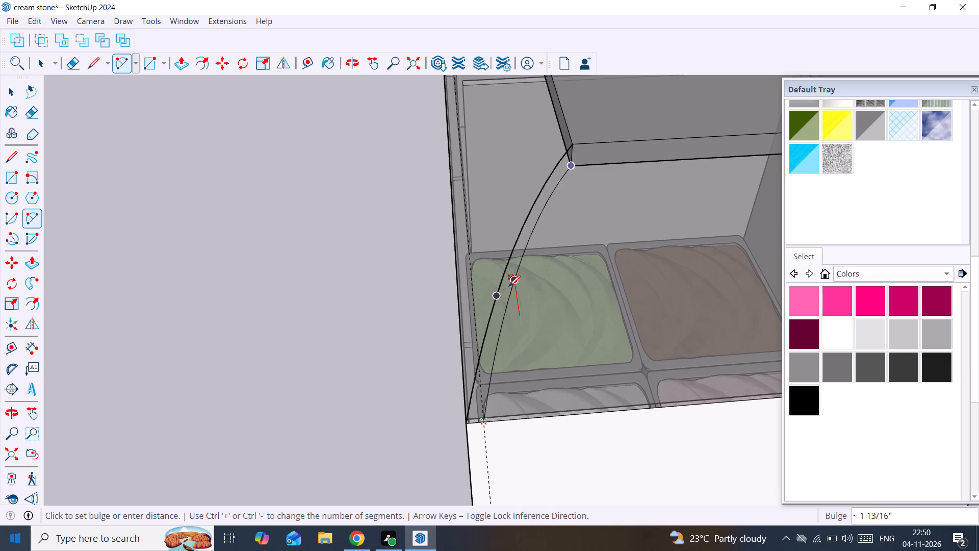
pyautogui.click(509, 286)
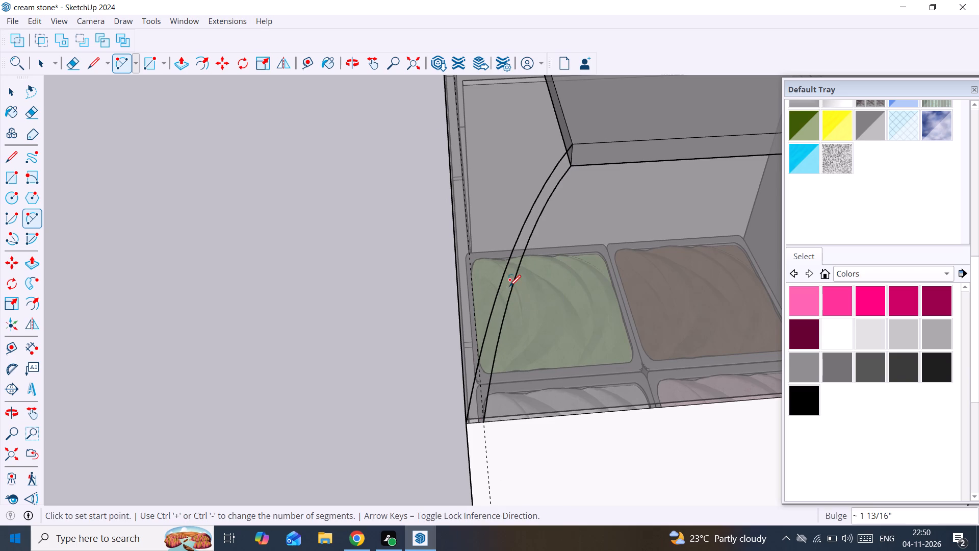
pyautogui.press('space')
# Close the lower ends of the two arcs with a line about 11/16" long along the end panel's top edge.
pyautogui.scroll(8, 480, 421)
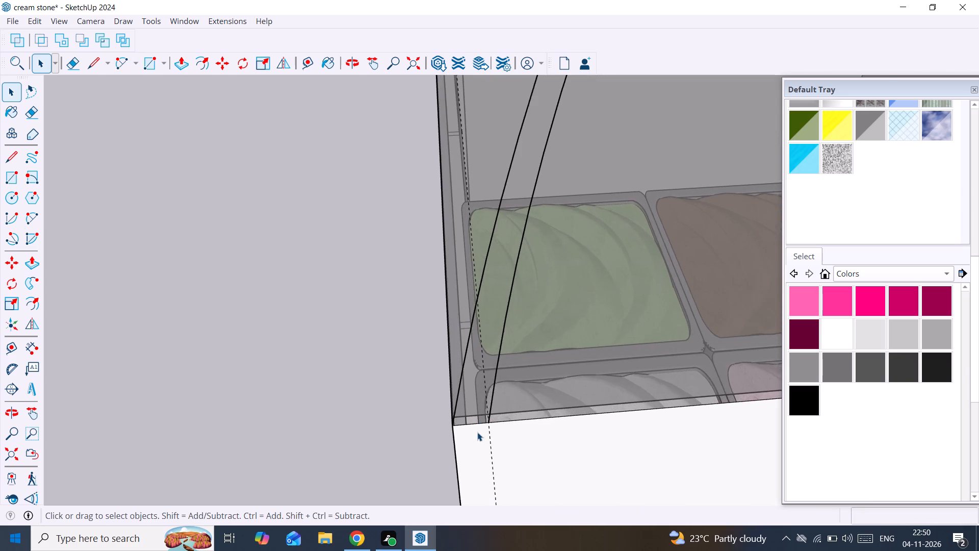
pyautogui.scroll(3, 477, 432)
pyautogui.press('l')
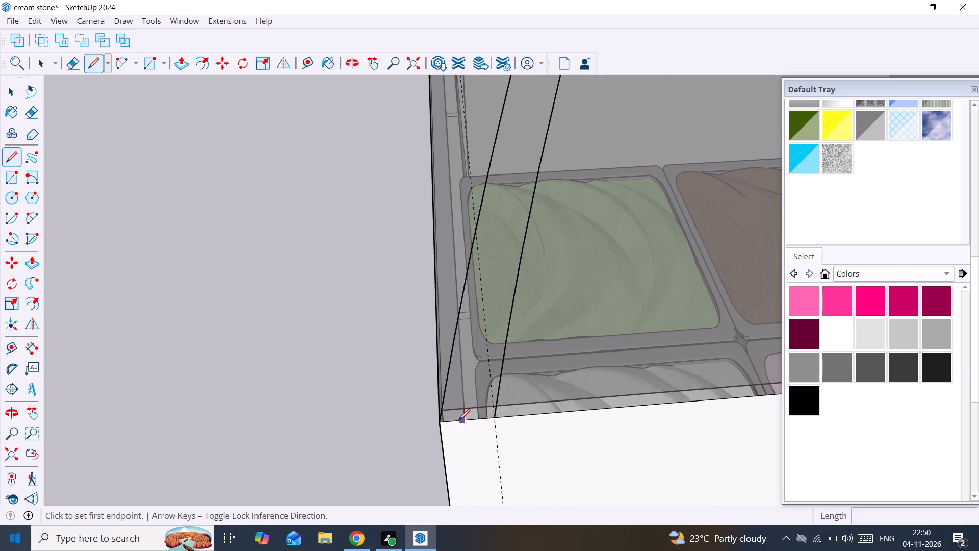
pyautogui.click(440, 422)
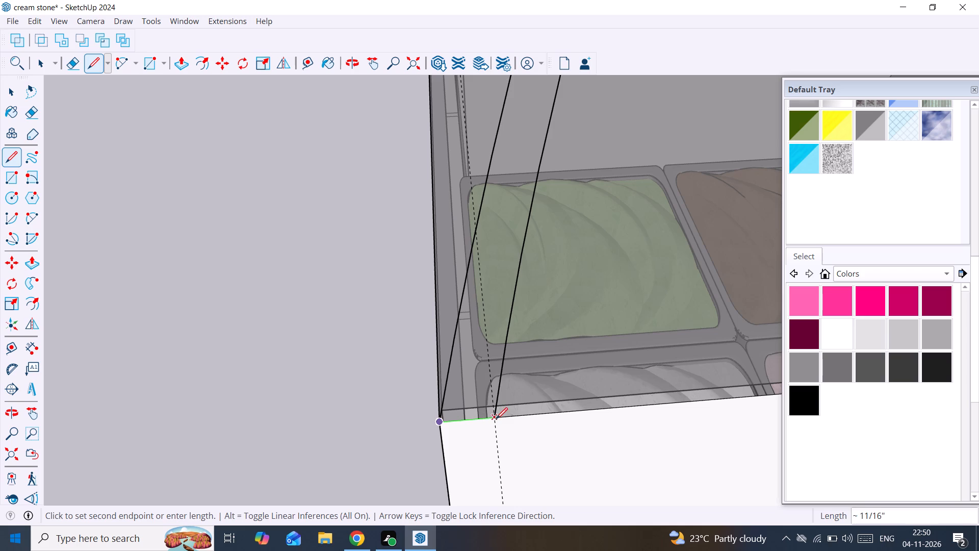
pyautogui.click(496, 419)
pyautogui.press('space')
# Draw a line about 11/16" long joining the two arcs' upper ends at the raised glass strip's end corner.
pyautogui.scroll(-15, 488, 402)
pyautogui.keyDown('shift'); pyautogui.moveTo(481, 300); pyautogui.dragTo(479, 312, button='middle'); pyautogui.keyUp('shift')
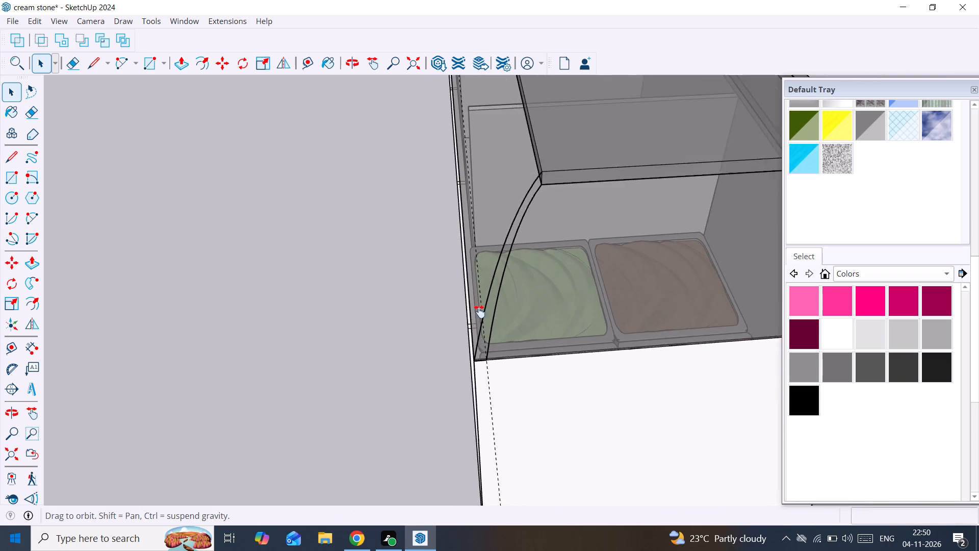
pyautogui.keyDown('shift'); pyautogui.moveTo(479, 312); pyautogui.dragTo(456, 434, button='middle'); pyautogui.keyUp('shift')
pyautogui.scroll(12, 513, 343)
pyautogui.moveTo(493, 378); pyautogui.dragTo(535, 353, button='middle')
pyautogui.press('l')
pyautogui.click(542, 340)
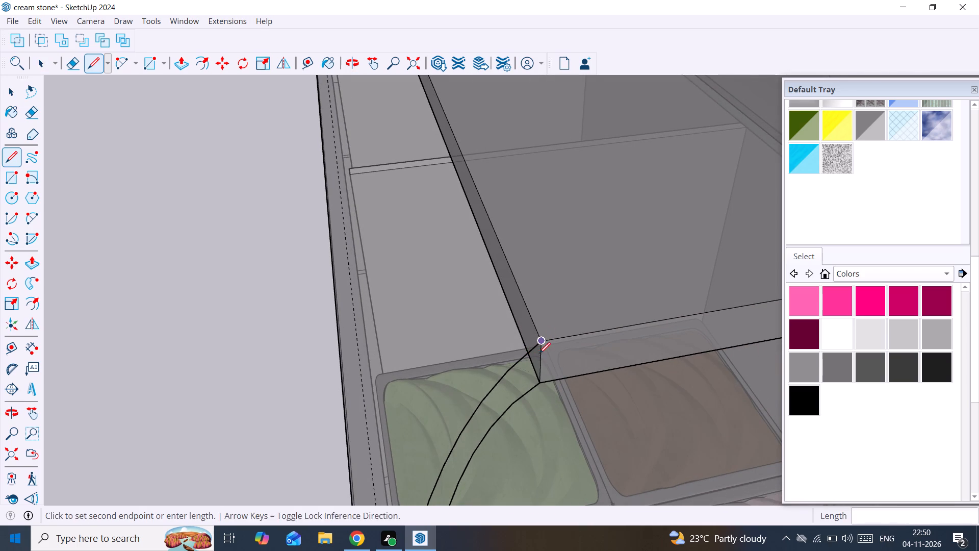
pyautogui.click(540, 383)
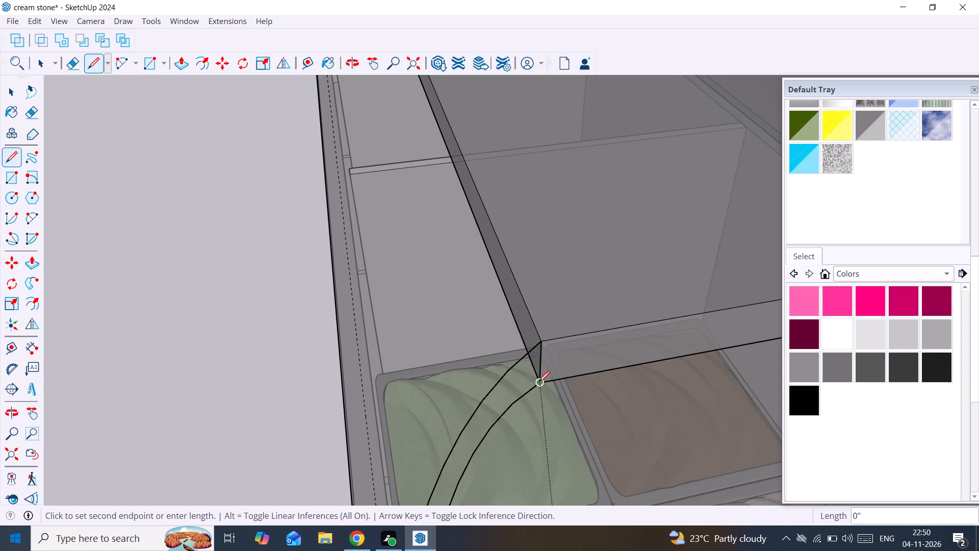
pyautogui.scroll(7, 540, 343)
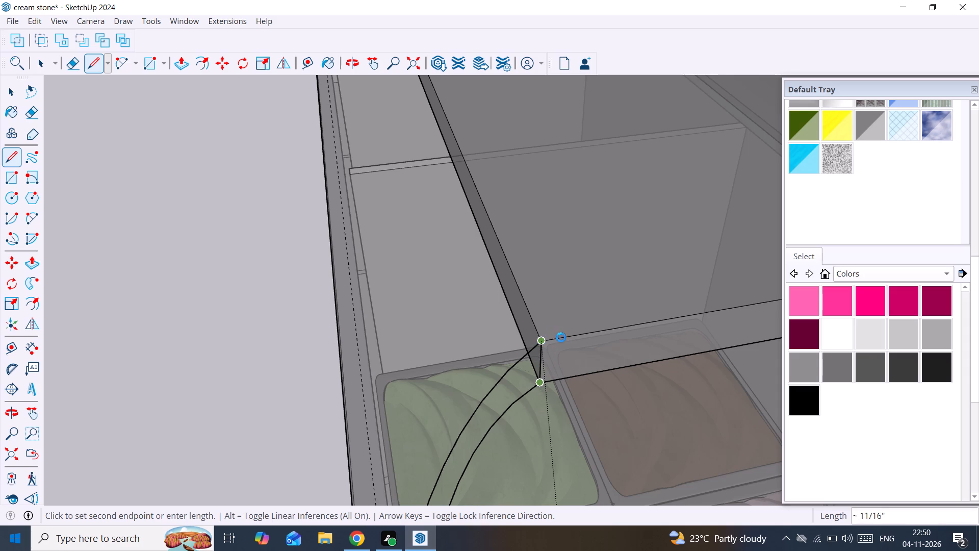
pyautogui.scroll(8, 535, 340)
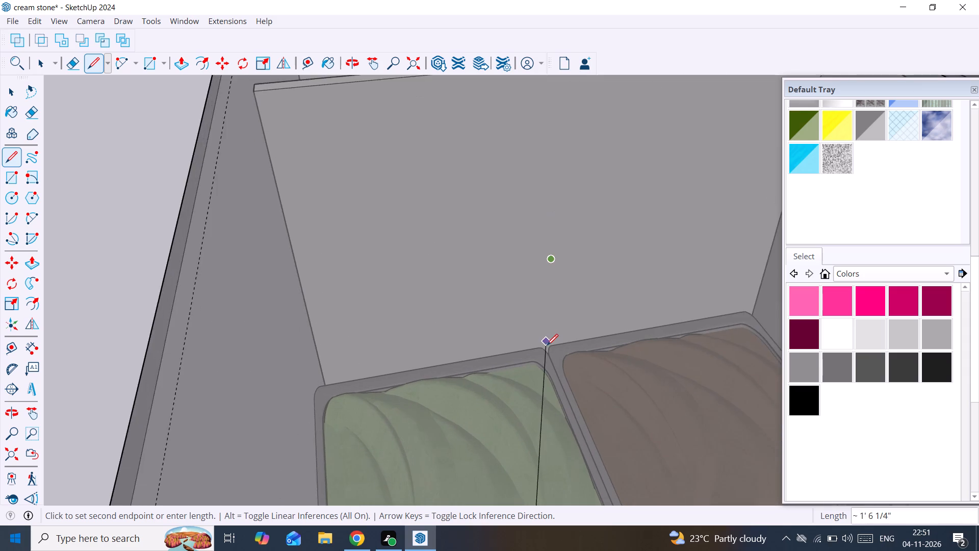
pyautogui.scroll(2, 547, 345)
pyautogui.scroll(-20, 547, 345)
pyautogui.scroll(-11, 547, 345)
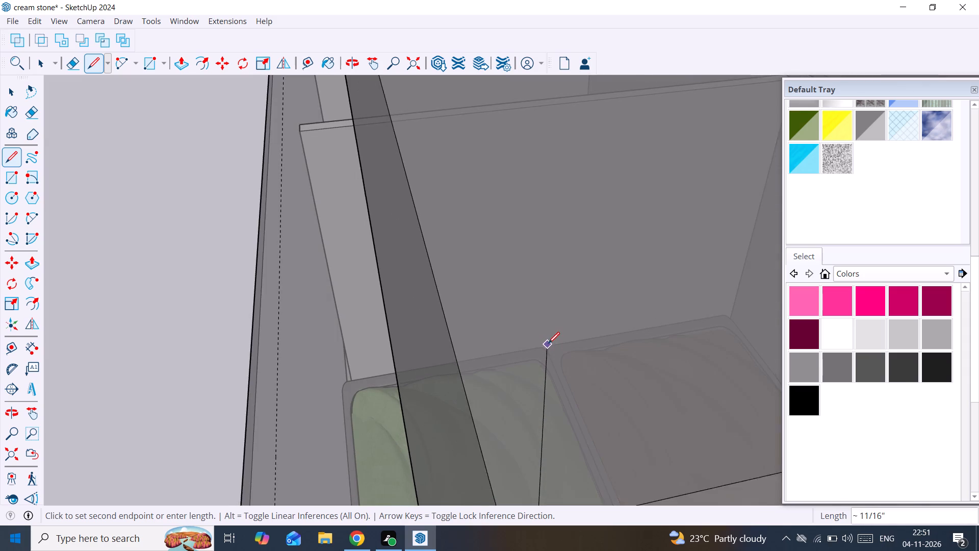
pyautogui.scroll(-20, 548, 343)
pyautogui.scroll(-1, 548, 343)
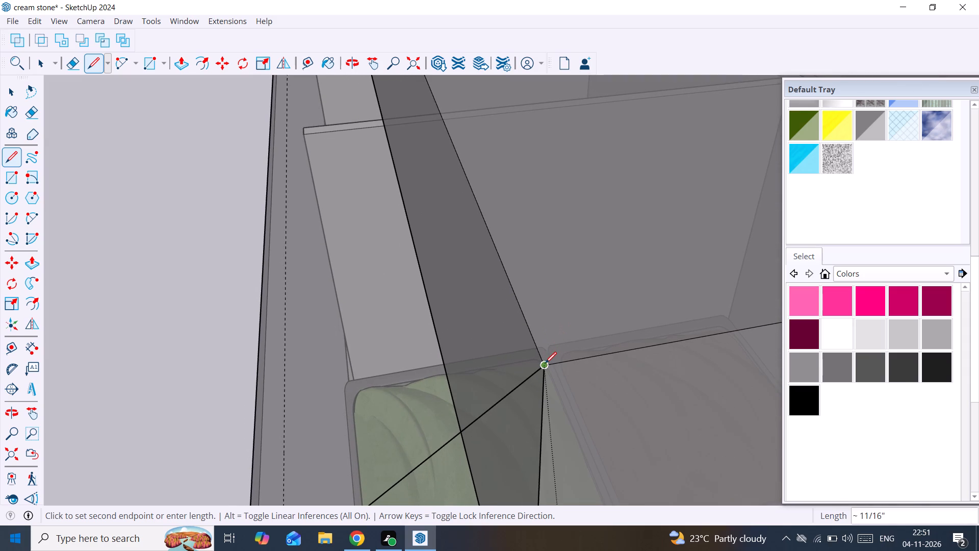
pyautogui.click(545, 364)
pyautogui.press('space')
# Retrace the short line of about 11/16" from the outer arc's upper end down to the inner arc's upper end.
pyautogui.scroll(-20, 545, 364)
pyautogui.scroll(-4, 545, 364)
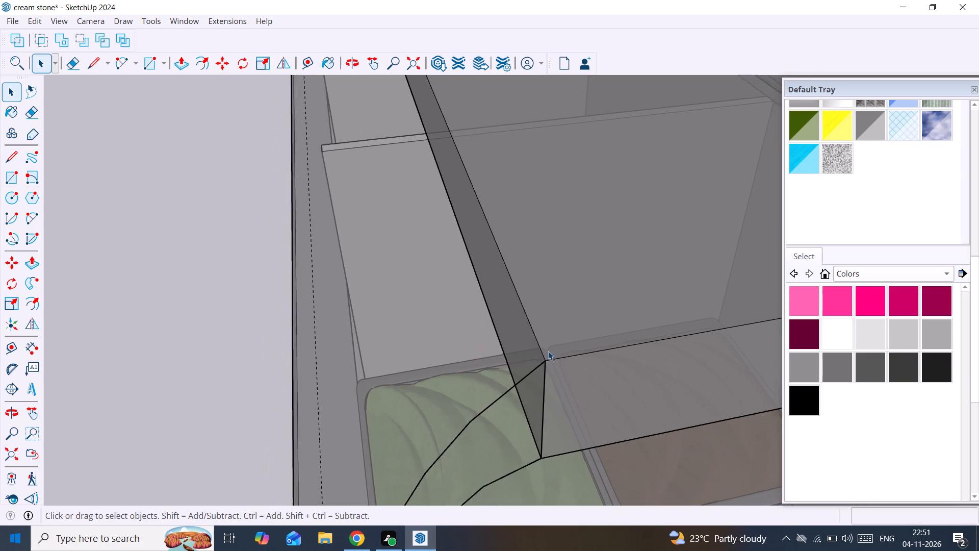
pyautogui.scroll(-4, 548, 351)
pyautogui.scroll(2, 547, 360)
pyautogui.press('l')
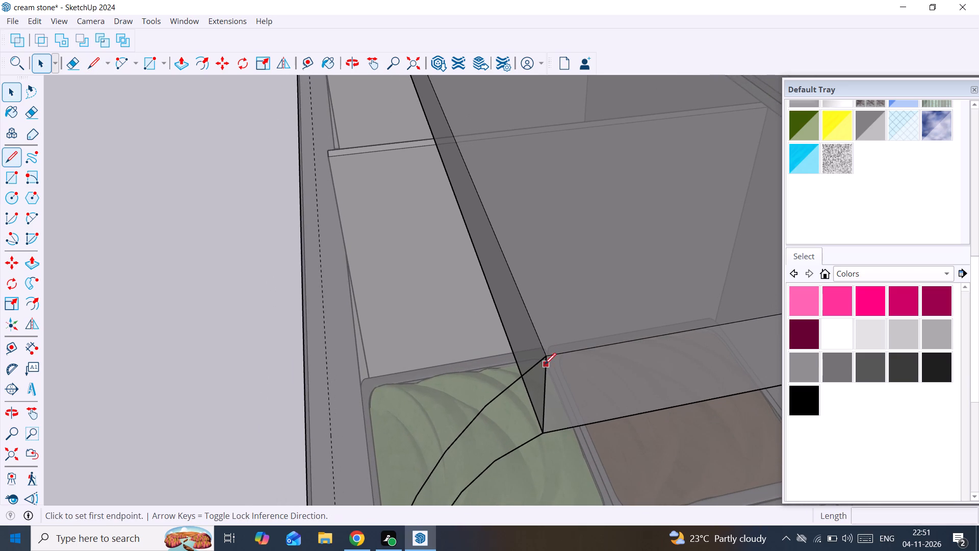
pyautogui.click(545, 355)
pyautogui.click(544, 437)
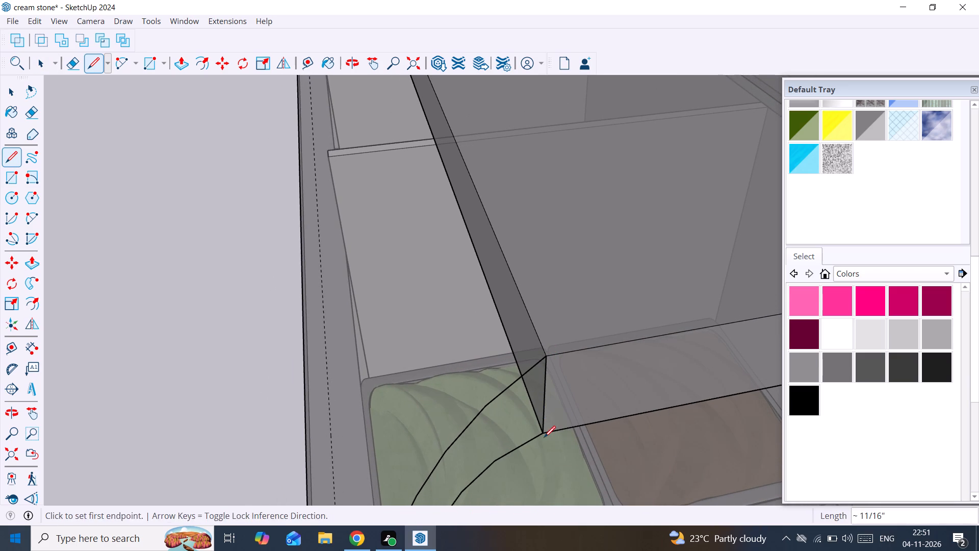
# Draw a short cross line between the outer and inner arcs just above their lower ends at the end panel.
pyautogui.press('space')
pyautogui.scroll(-20, 544, 432)
pyautogui.scroll(-13, 544, 432)
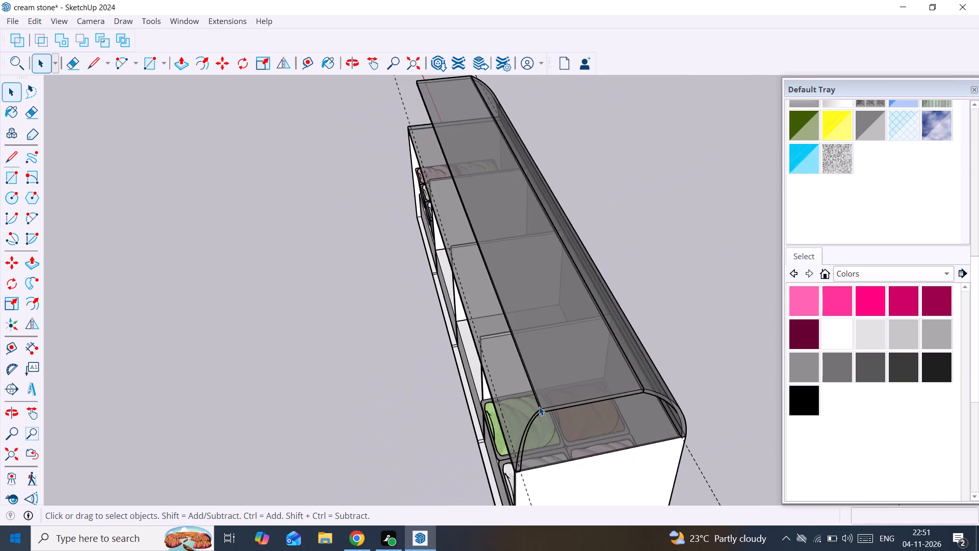
pyautogui.moveTo(538, 405); pyautogui.dragTo(539, 308, button='middle')
pyautogui.scroll(3, 533, 346)
pyautogui.scroll(13, 519, 390)
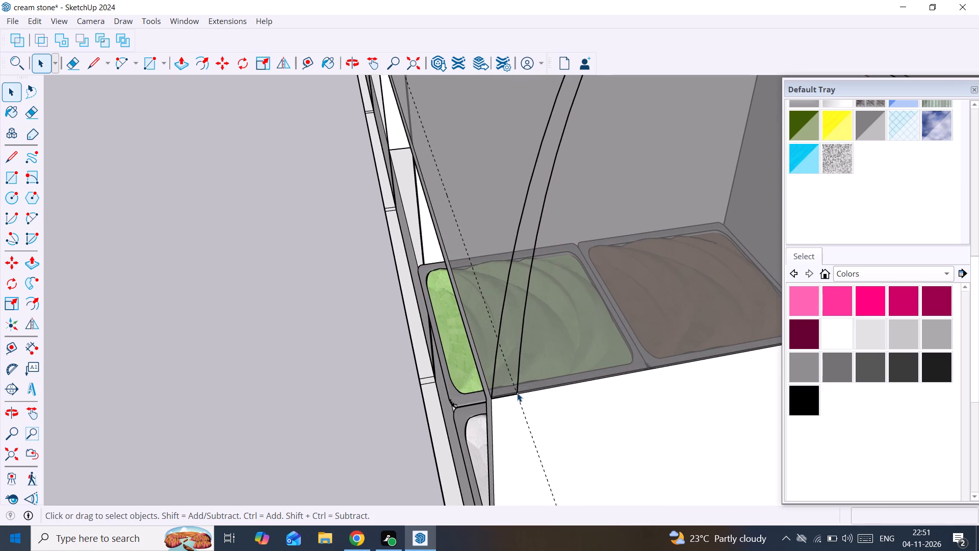
pyautogui.scroll(2, 500, 380)
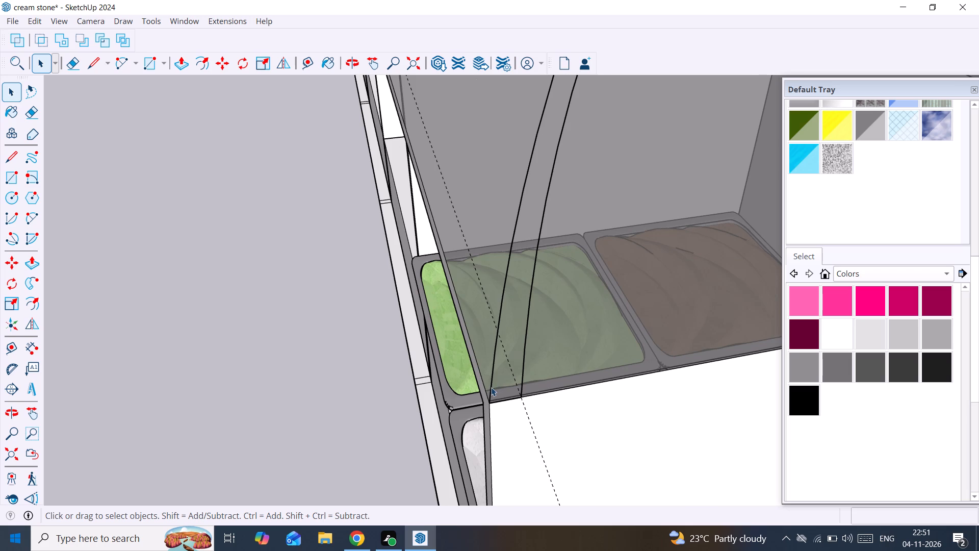
pyautogui.press('a')
pyautogui.press('l')
pyautogui.click(494, 378)
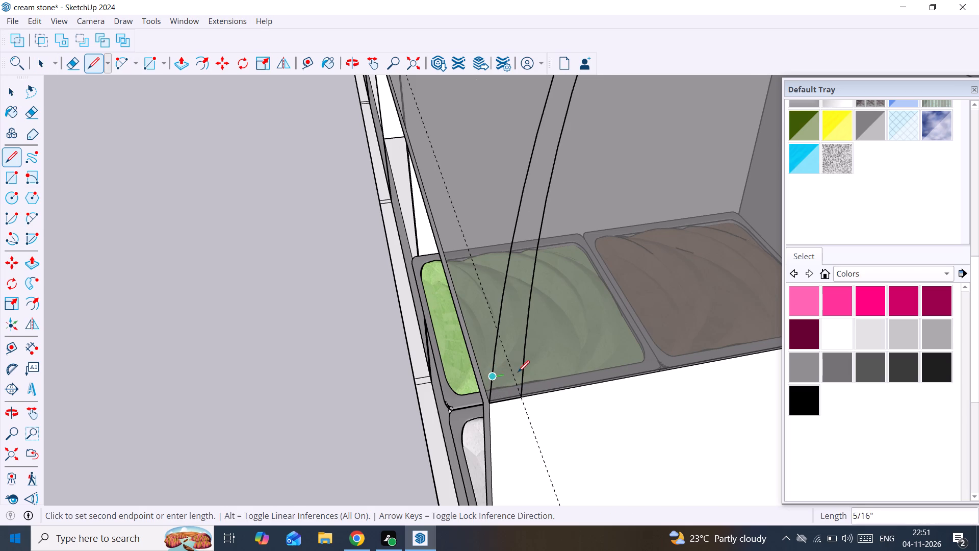
pyautogui.click(523, 372)
pyautogui.press('space')
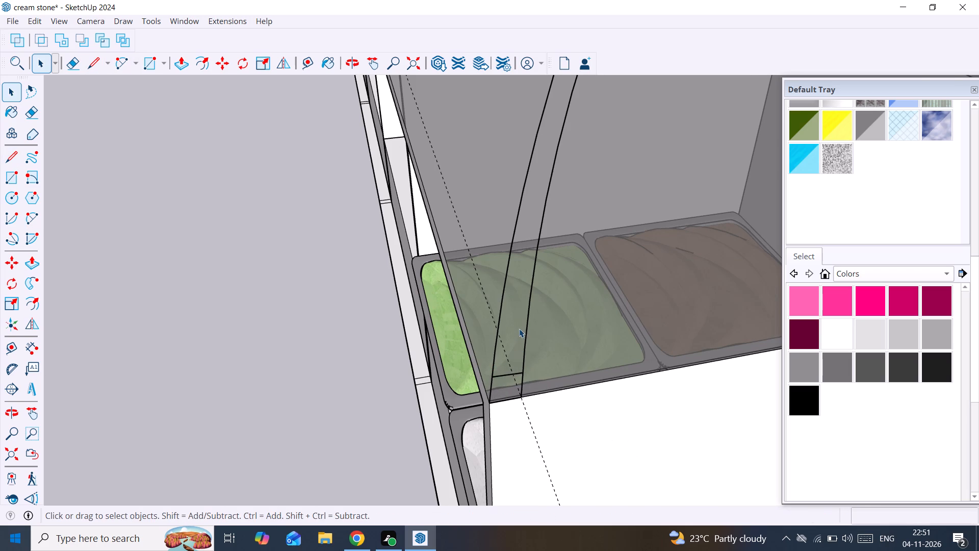
# Replace the short line joining the arcs' upper ends at the raised glass strip's corner with a new one about 11/16" long.
pyautogui.scroll(-1, 519, 327)
pyautogui.scroll(11, 519, 372)
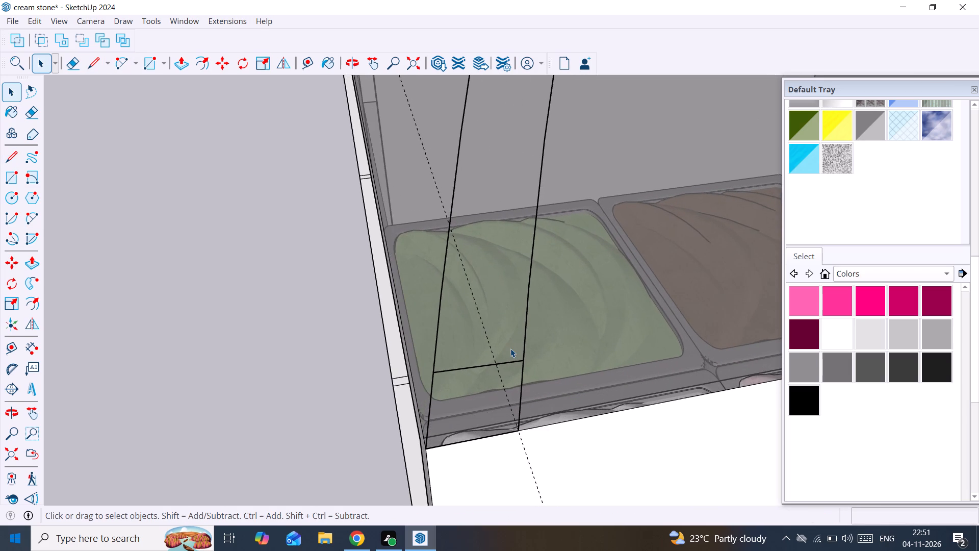
pyautogui.scroll(-9, 511, 342)
pyautogui.keyDown('shift'); pyautogui.moveTo(507, 316); pyautogui.dragTo(490, 521, button='middle'); pyautogui.keyUp('shift')
pyautogui.keyDown('shift'); pyautogui.scroll(-8, 490, 521); pyautogui.keyUp('shift')
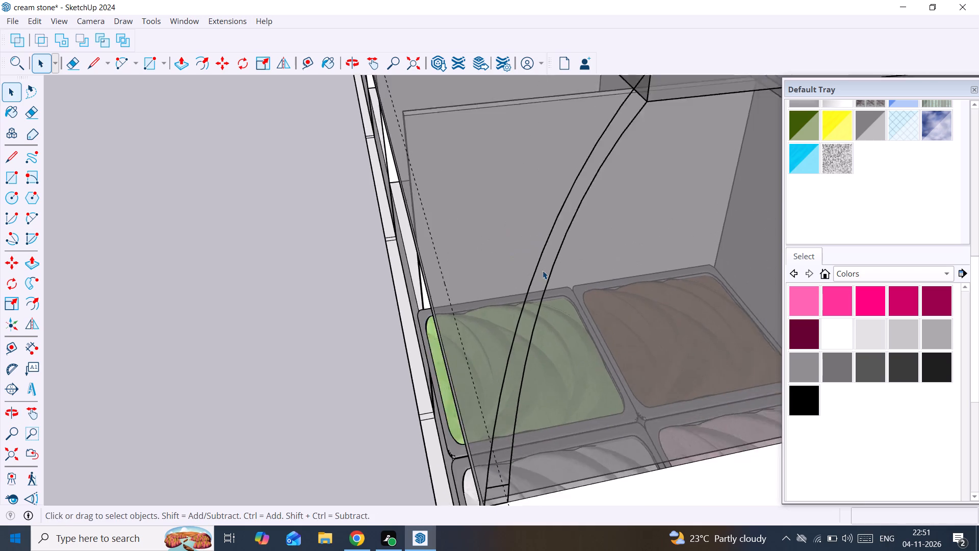
pyautogui.keyDown('shift'); pyautogui.scroll(-4, 543, 270); pyautogui.keyUp('shift')
pyautogui.moveTo(552, 214); pyautogui.dragTo(496, 384, button='middle')
pyautogui.scroll(4, 502, 385)
pyautogui.scroll(3, 499, 471)
pyautogui.moveTo(498, 472); pyautogui.dragTo(506, 386, button='middle')
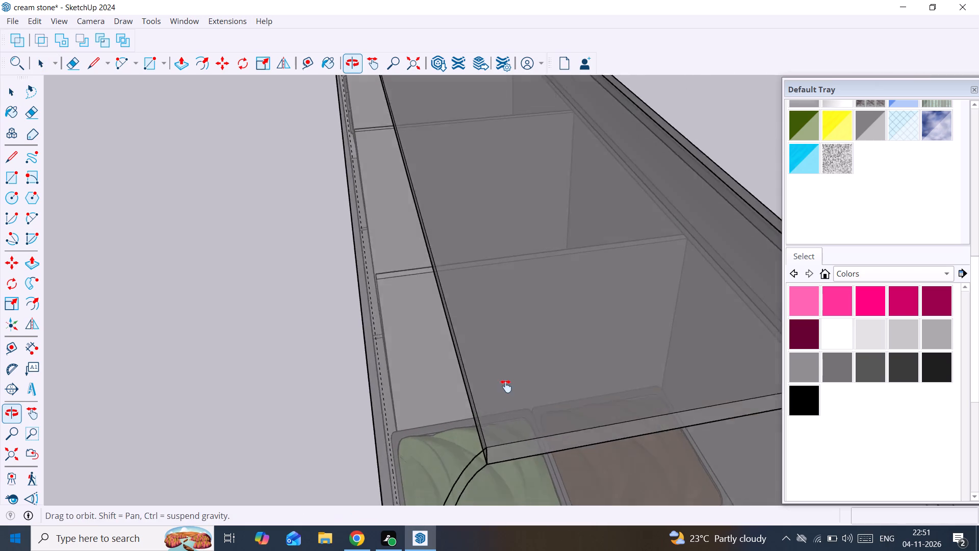
pyautogui.moveTo(506, 386); pyautogui.dragTo(506, 378, button='middle')
pyautogui.scroll(16, 499, 391)
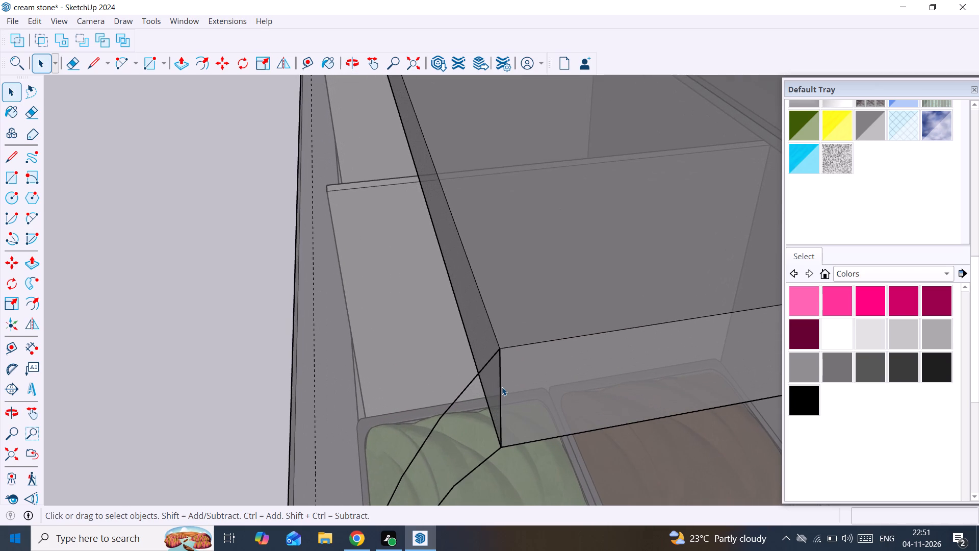
pyautogui.click(502, 387)
pyautogui.press('Delete')
pyautogui.press('l')
pyautogui.scroll(5, 498, 362)
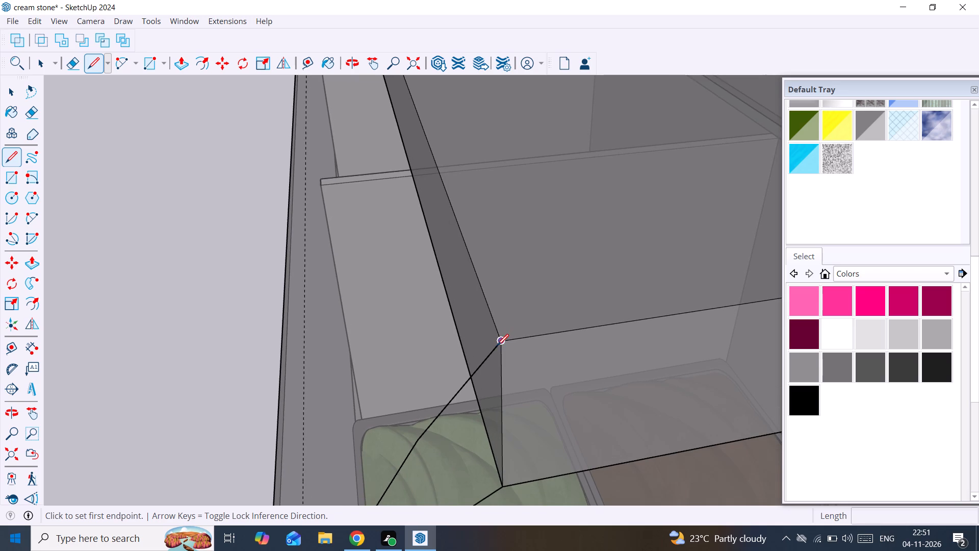
pyautogui.click(497, 345)
pyautogui.click(501, 489)
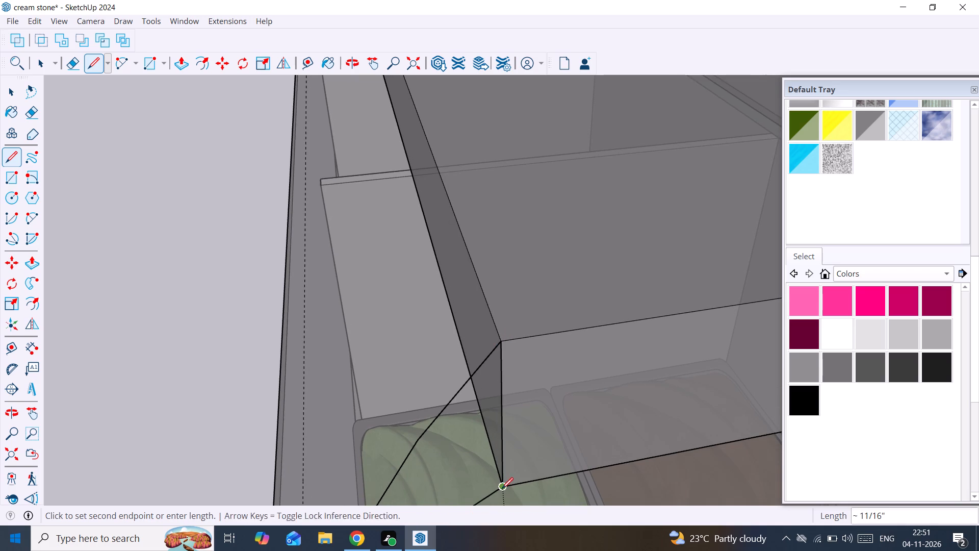
pyautogui.press('space')
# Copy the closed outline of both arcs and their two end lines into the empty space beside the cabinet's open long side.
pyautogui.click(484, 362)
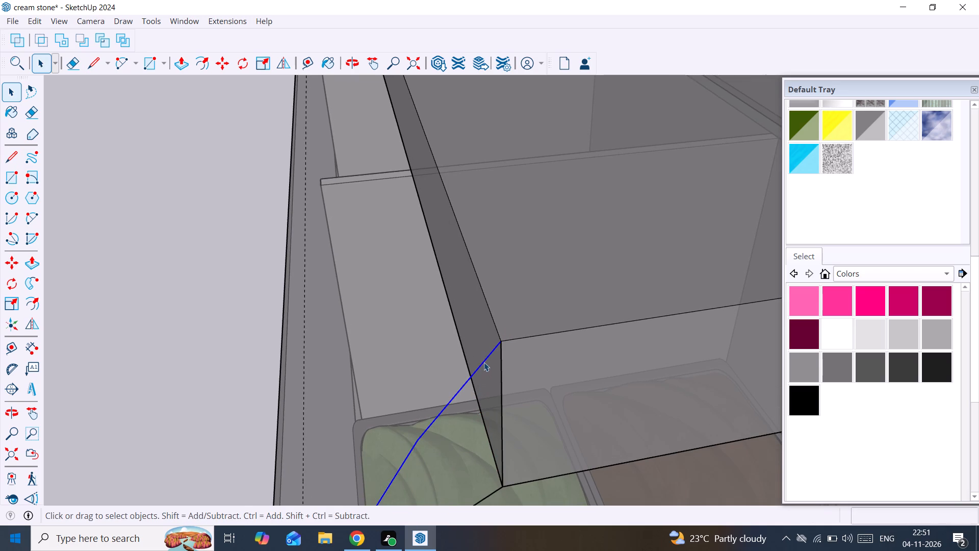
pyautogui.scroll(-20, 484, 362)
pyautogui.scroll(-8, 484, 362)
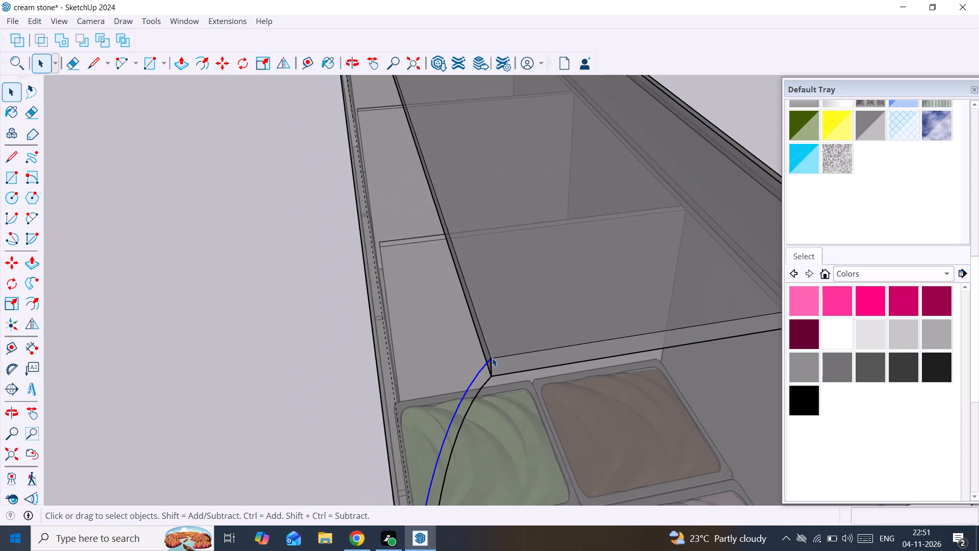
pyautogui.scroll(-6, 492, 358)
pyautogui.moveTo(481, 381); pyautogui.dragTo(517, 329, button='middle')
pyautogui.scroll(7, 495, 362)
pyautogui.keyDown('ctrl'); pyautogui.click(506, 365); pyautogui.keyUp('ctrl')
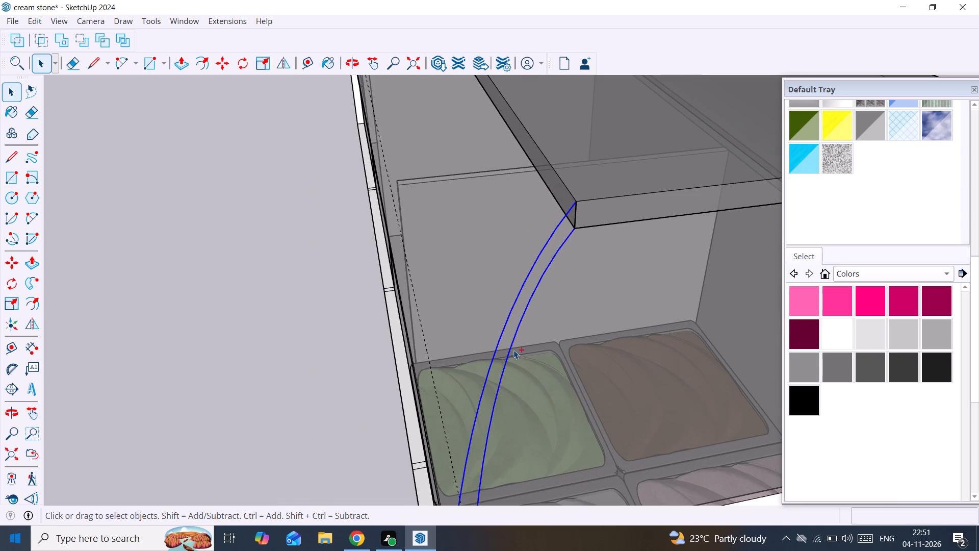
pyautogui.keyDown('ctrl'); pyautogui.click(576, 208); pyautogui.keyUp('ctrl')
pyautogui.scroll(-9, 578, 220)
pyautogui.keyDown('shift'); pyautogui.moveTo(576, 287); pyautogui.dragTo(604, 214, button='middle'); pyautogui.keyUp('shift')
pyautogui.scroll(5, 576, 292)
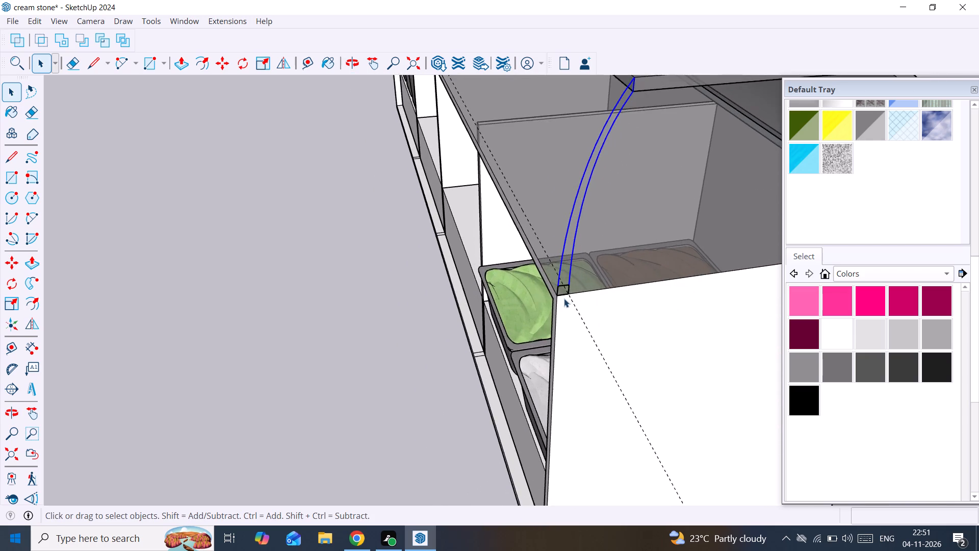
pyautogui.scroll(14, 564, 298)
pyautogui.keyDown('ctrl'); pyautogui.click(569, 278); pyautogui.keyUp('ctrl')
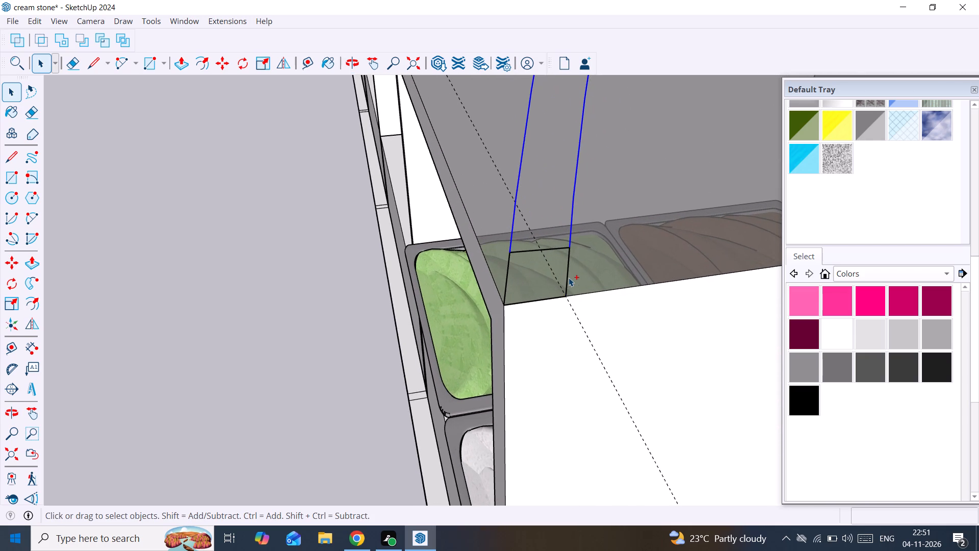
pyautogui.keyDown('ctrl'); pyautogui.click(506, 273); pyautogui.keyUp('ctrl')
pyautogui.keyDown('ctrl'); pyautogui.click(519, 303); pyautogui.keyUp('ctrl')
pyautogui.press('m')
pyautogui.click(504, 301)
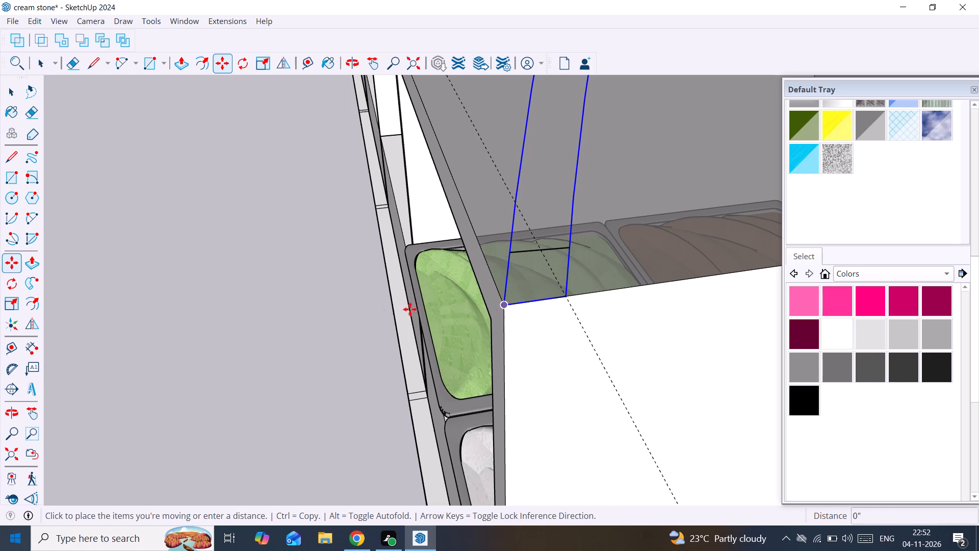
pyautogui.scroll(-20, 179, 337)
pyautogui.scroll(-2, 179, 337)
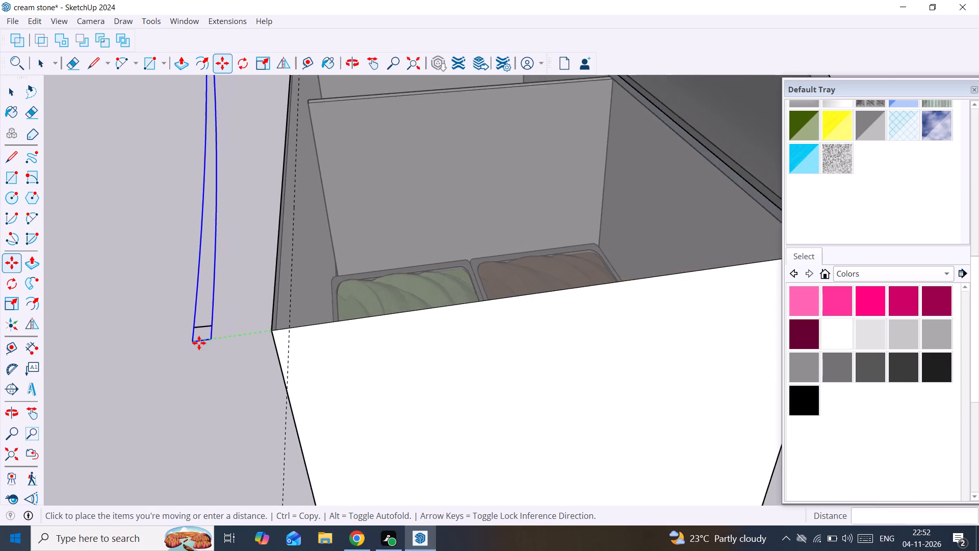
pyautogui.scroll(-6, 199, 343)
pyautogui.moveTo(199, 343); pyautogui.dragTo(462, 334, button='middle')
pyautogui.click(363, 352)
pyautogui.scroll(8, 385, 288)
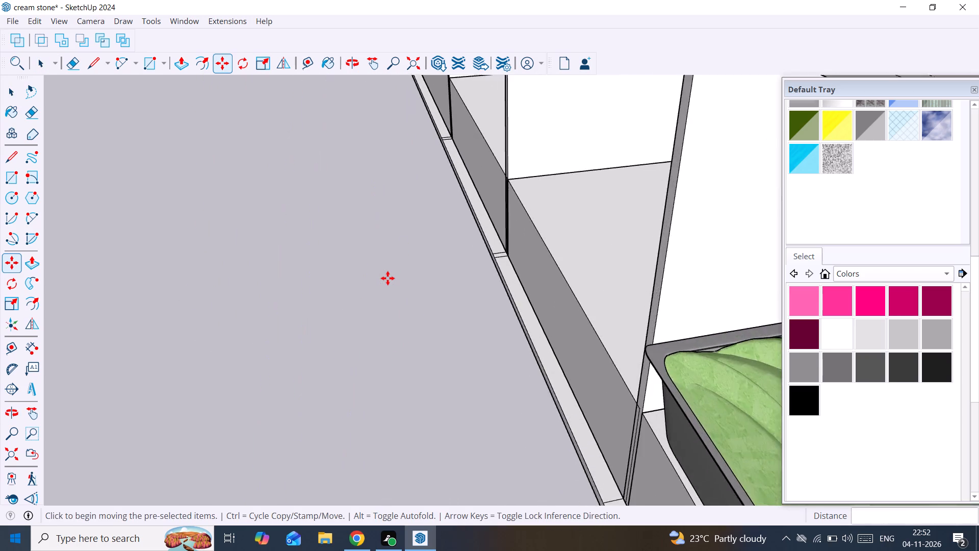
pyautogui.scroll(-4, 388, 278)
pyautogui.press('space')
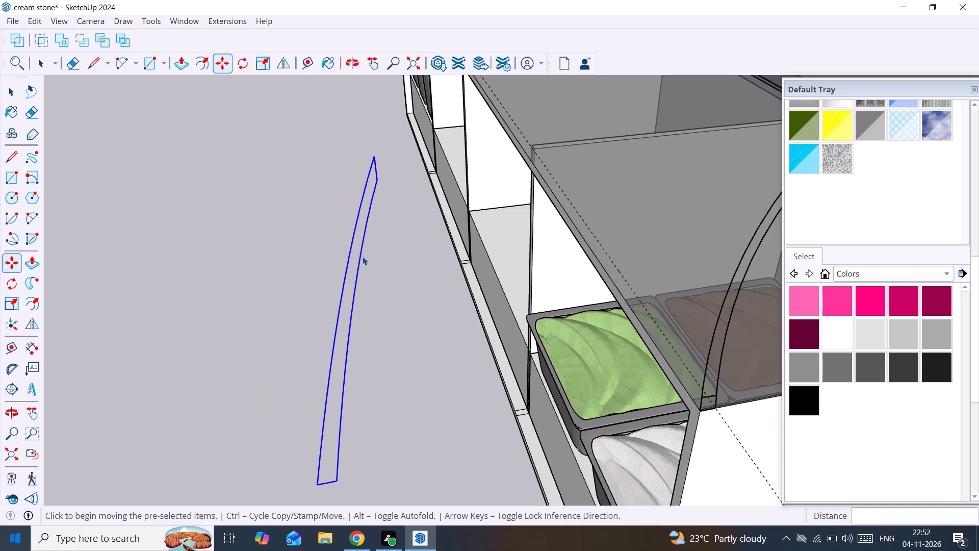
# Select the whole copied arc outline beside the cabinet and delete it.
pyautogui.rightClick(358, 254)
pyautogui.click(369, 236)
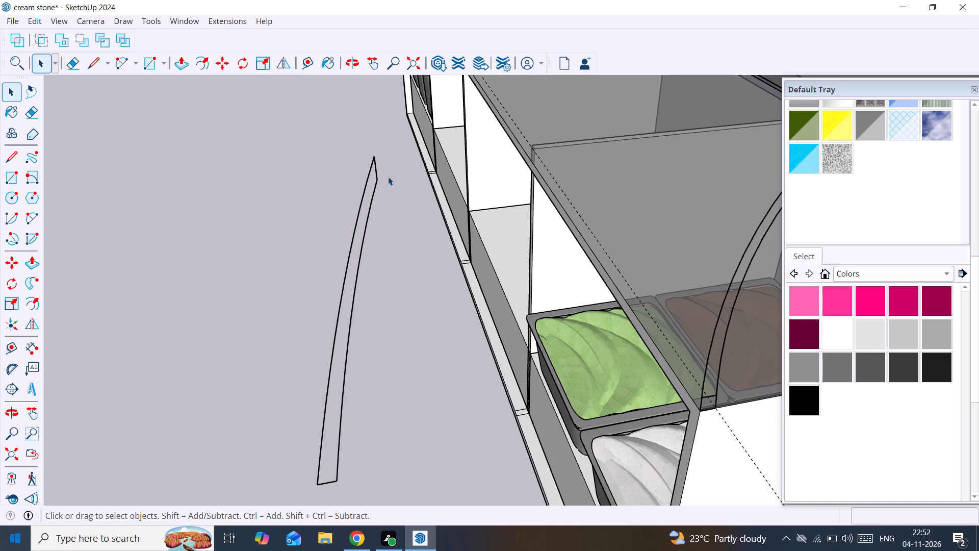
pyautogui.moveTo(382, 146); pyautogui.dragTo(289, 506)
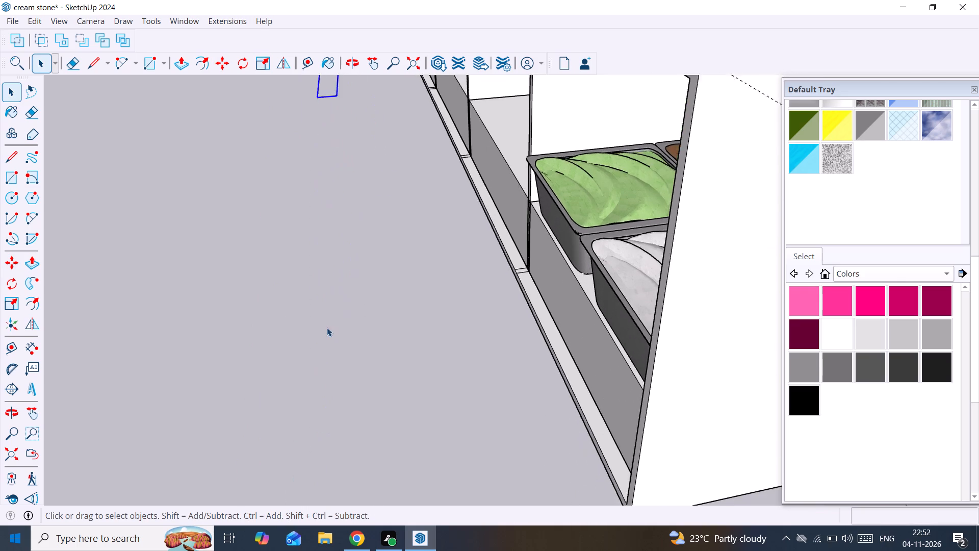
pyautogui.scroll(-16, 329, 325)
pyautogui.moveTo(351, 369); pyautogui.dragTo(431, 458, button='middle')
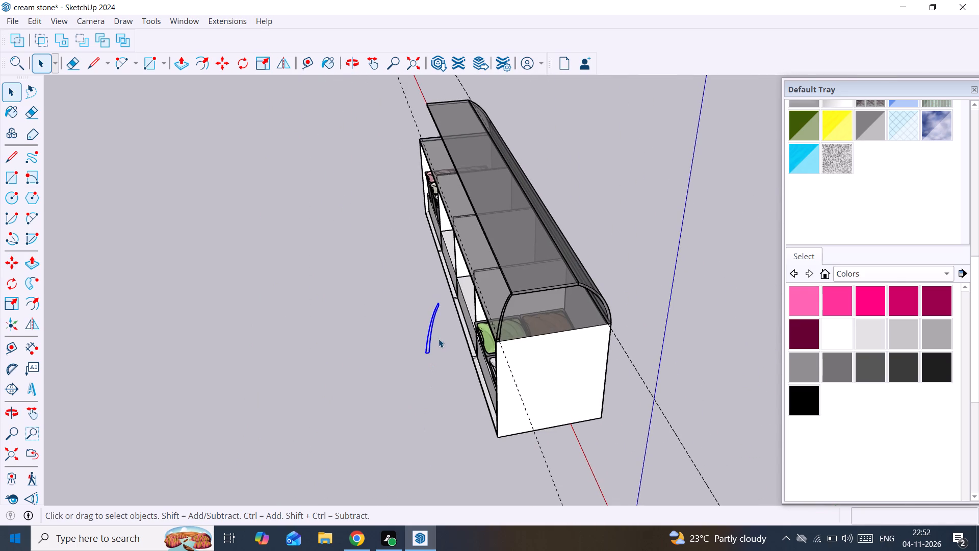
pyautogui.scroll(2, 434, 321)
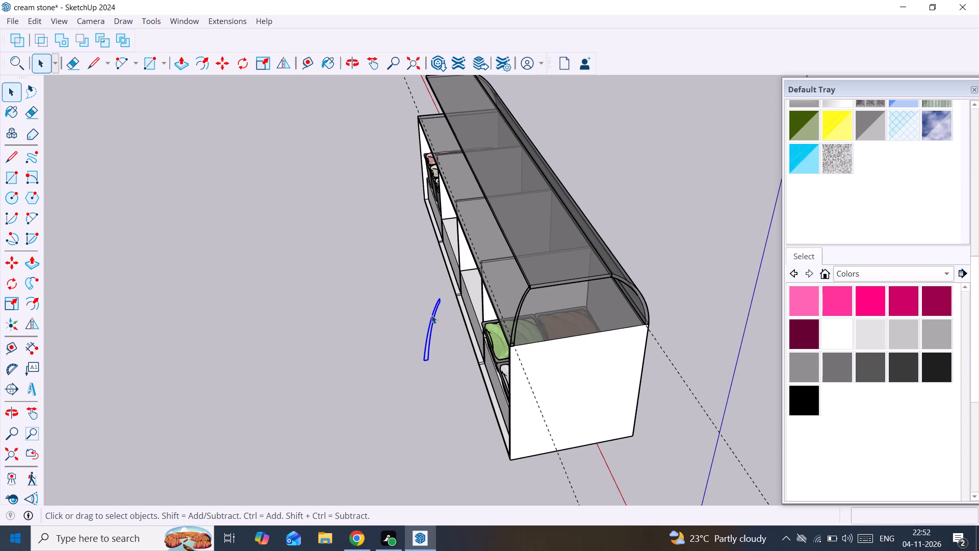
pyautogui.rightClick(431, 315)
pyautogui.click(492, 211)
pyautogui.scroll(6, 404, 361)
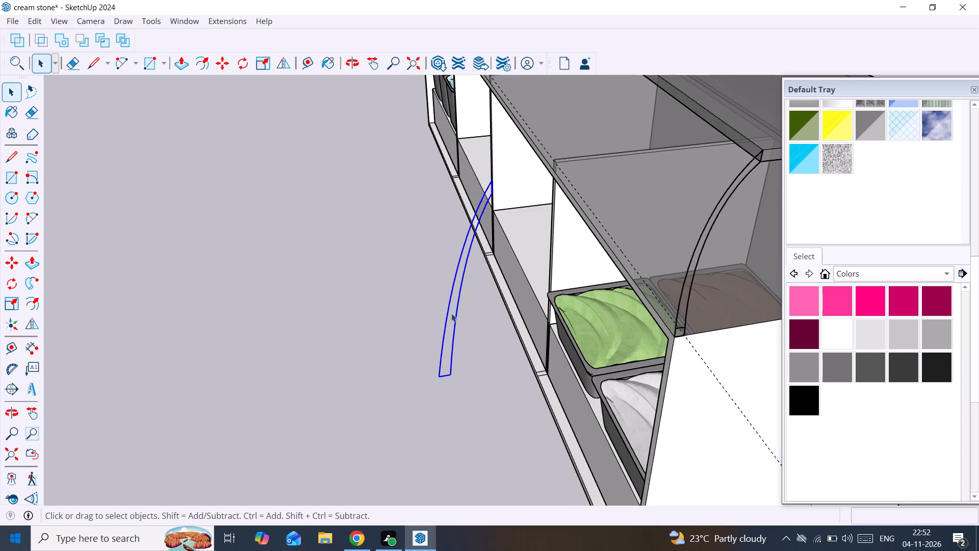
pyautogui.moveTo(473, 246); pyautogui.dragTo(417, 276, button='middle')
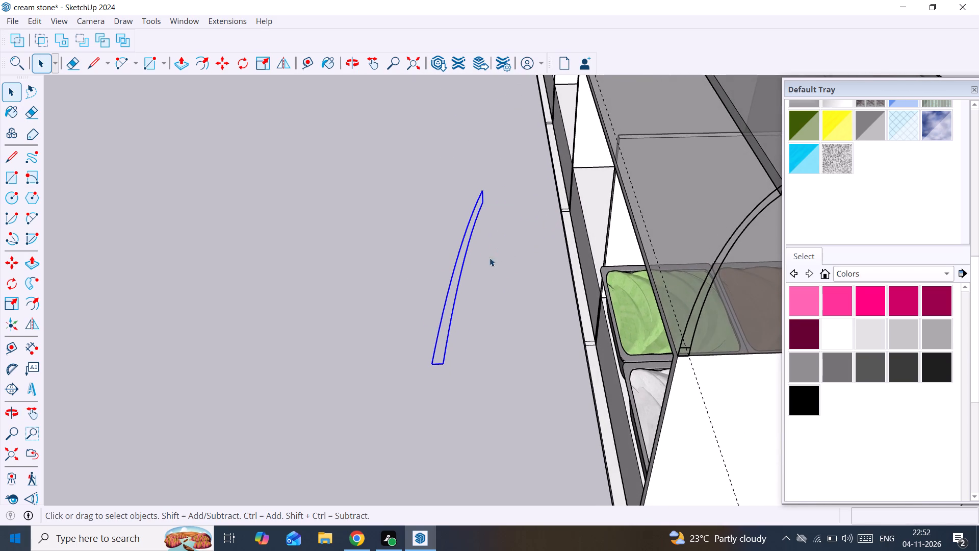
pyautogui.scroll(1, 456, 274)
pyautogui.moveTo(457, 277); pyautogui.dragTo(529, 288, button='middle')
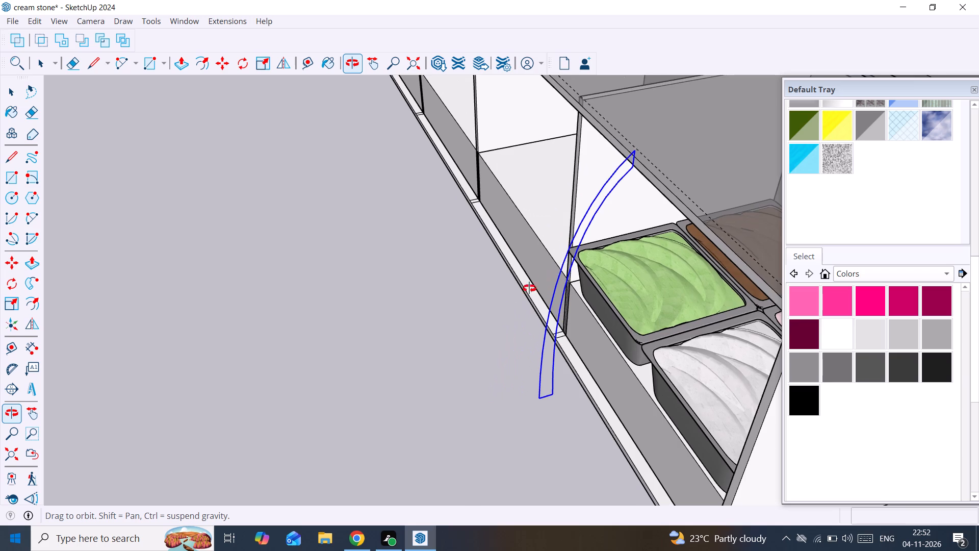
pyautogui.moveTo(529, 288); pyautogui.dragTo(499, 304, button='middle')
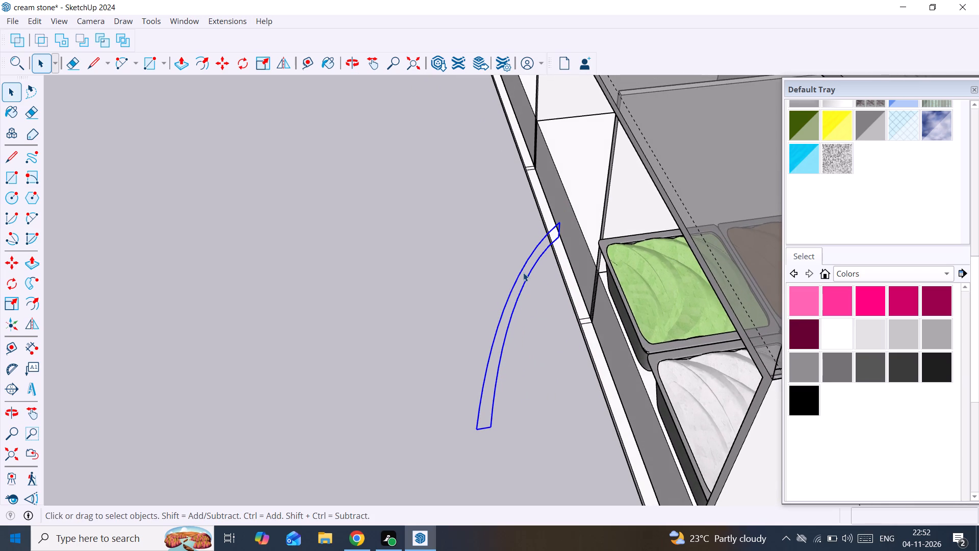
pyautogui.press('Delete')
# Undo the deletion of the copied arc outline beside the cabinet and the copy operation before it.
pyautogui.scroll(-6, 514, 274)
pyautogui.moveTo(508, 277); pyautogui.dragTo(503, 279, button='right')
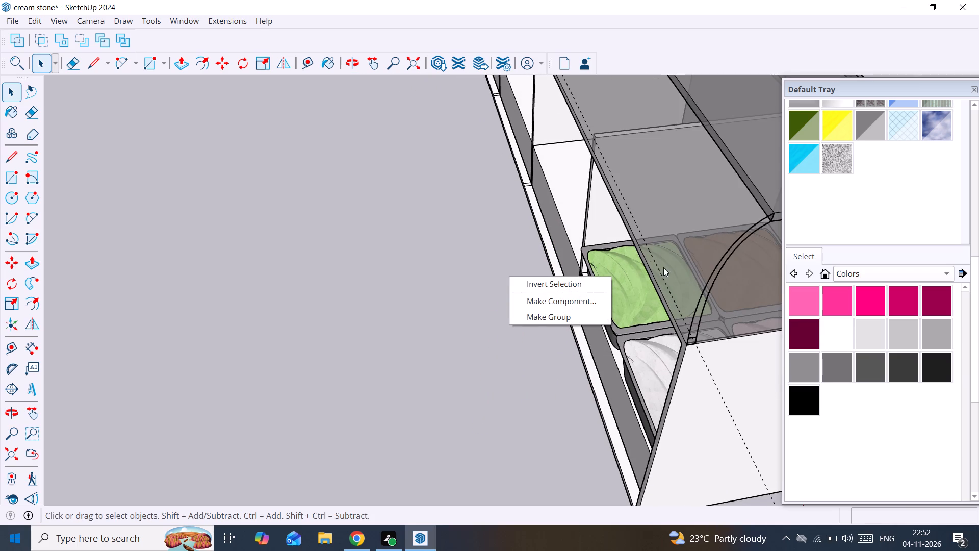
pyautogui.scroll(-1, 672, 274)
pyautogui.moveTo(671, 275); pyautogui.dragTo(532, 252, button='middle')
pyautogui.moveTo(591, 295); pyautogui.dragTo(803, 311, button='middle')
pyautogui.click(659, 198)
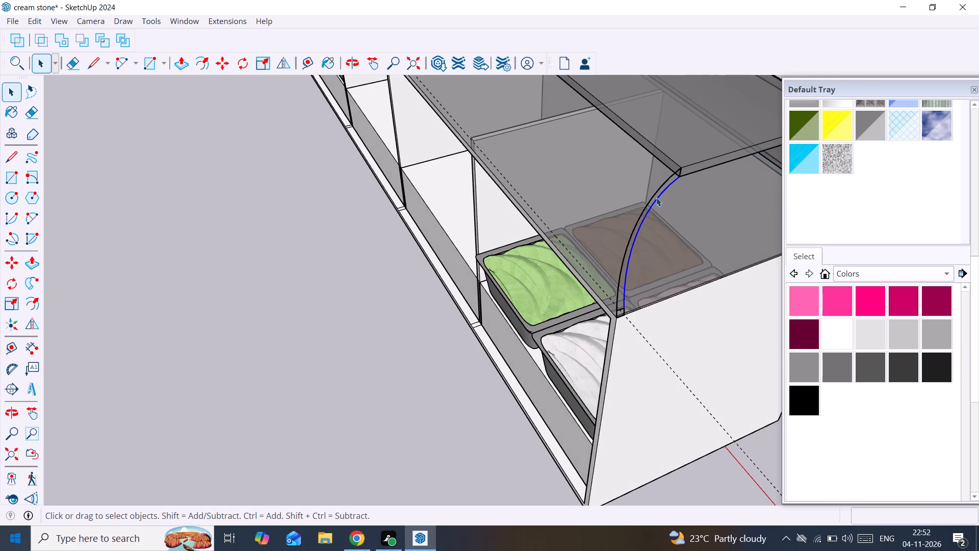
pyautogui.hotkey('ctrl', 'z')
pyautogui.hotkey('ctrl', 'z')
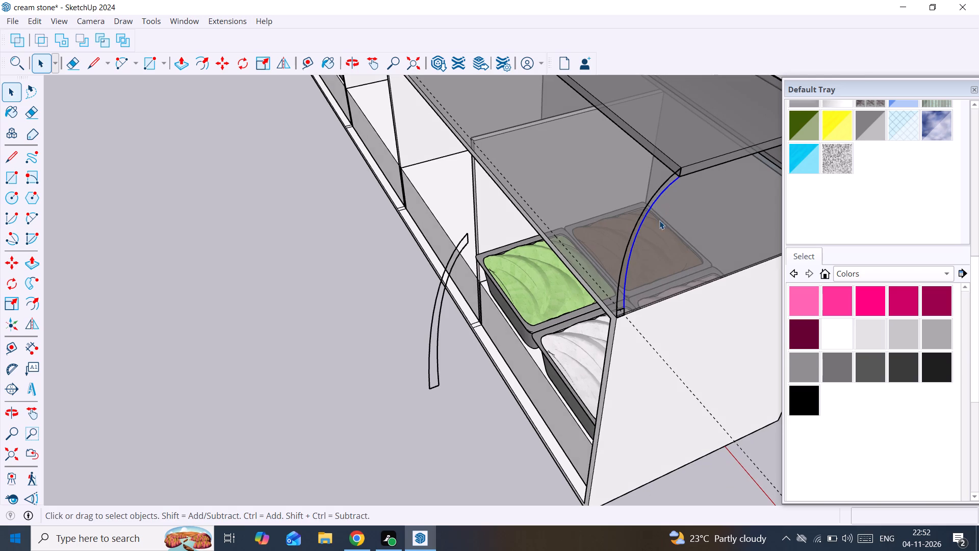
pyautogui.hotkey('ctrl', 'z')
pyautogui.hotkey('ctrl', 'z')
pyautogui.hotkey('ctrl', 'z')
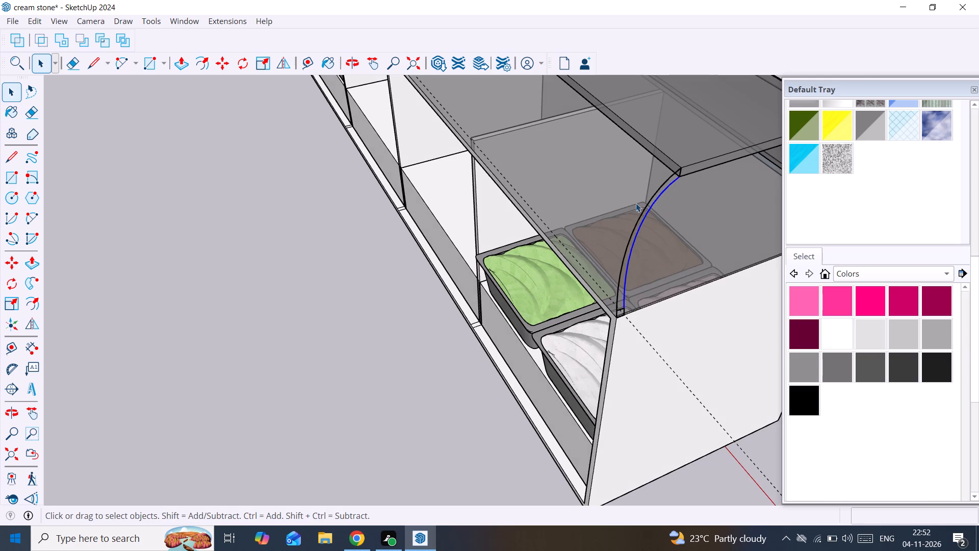
# Delete the whole double-arc outline between the end panel's top corner and the raised glass top on the cabinet's open long side.
pyautogui.moveTo(626, 138); pyautogui.dragTo(724, 350)
pyautogui.press('Delete')
pyautogui.moveTo(633, 143); pyautogui.dragTo(700, 150)
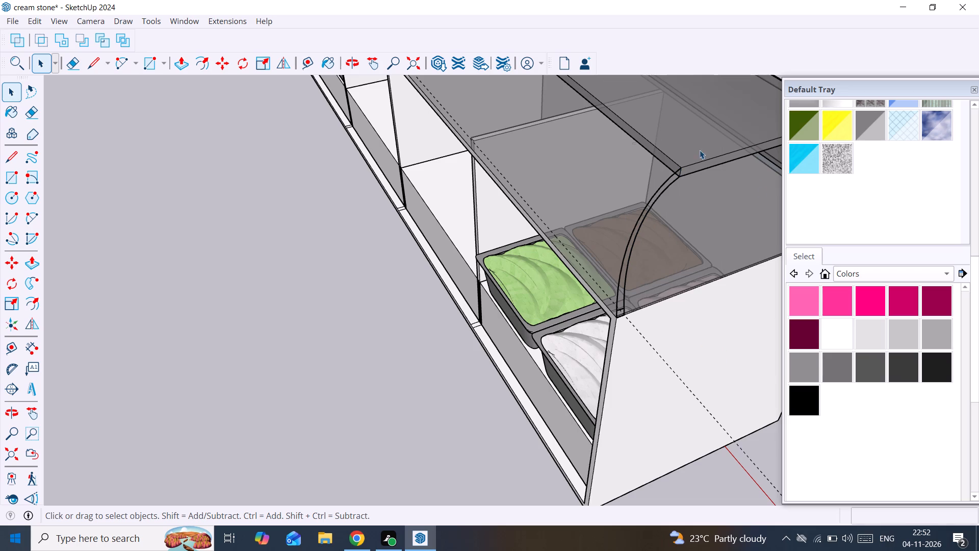
pyautogui.moveTo(700, 150); pyautogui.dragTo(697, 408)
pyautogui.moveTo(699, 401); pyautogui.dragTo(664, 337)
pyautogui.press('Delete')
pyautogui.moveTo(547, 331); pyautogui.dragTo(692, 362, button='middle')
pyautogui.press('space')
pyautogui.press('space')
pyautogui.keyDown('shift'); pyautogui.moveTo(610, 355); pyautogui.dragTo(448, 382, button='middle'); pyautogui.keyUp('shift')
pyautogui.click(627, 466)
pyautogui.moveTo(408, 135); pyautogui.dragTo(550, 347)
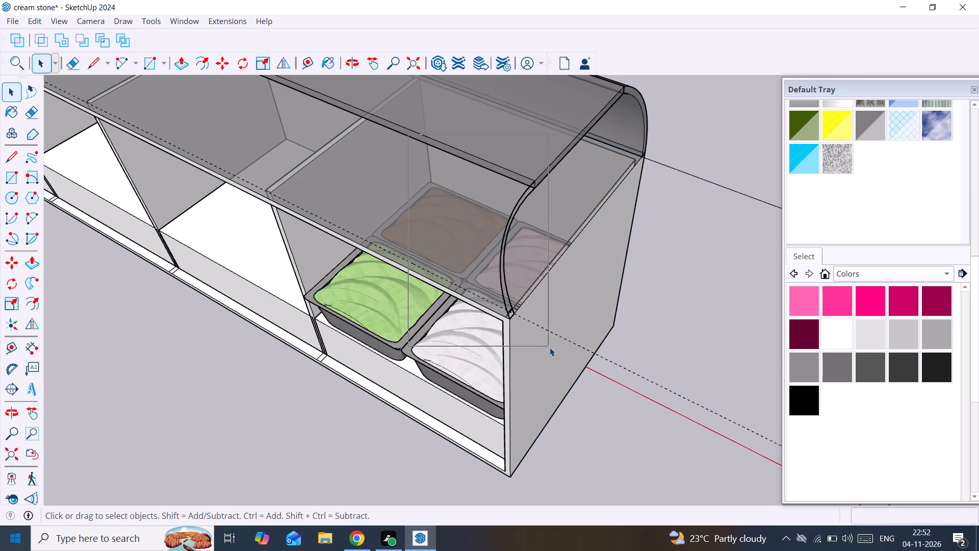
pyautogui.moveTo(550, 347); pyautogui.dragTo(559, 348)
pyautogui.press('Delete')
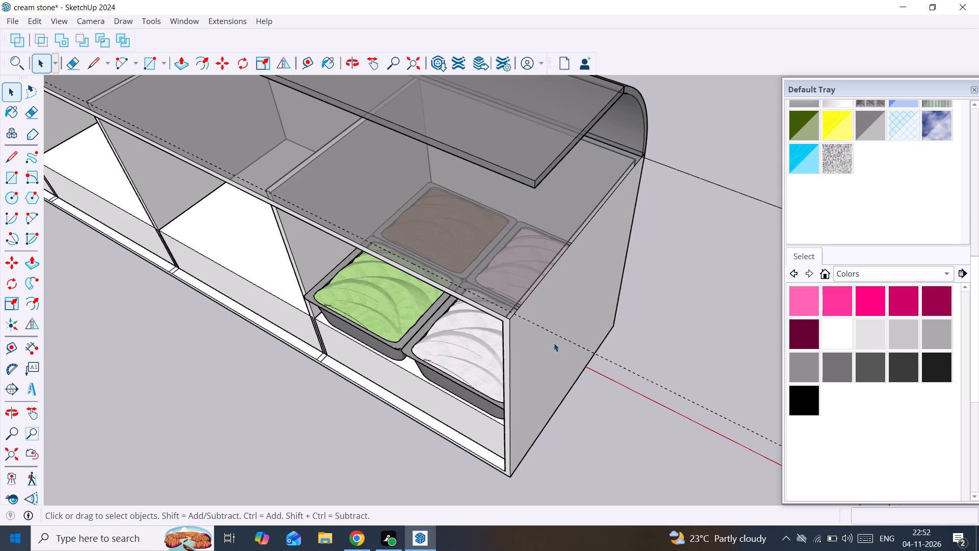
pyautogui.moveTo(554, 358); pyautogui.dragTo(434, 374, button='middle')
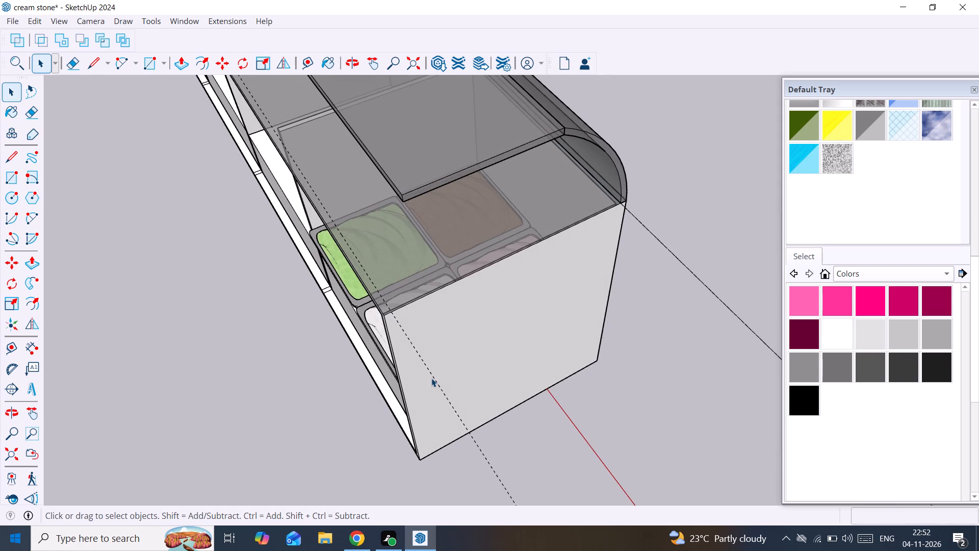